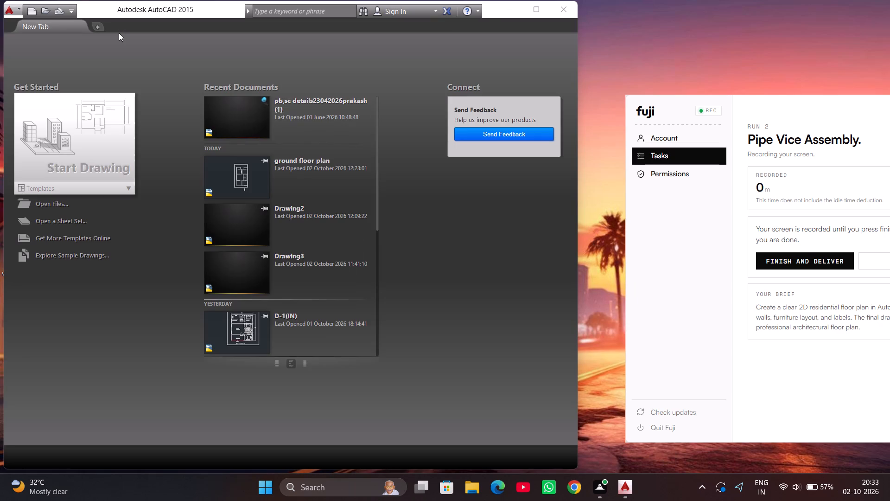
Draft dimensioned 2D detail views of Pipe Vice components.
Start a new blank drawing and widen the application window.
click(103, 135)
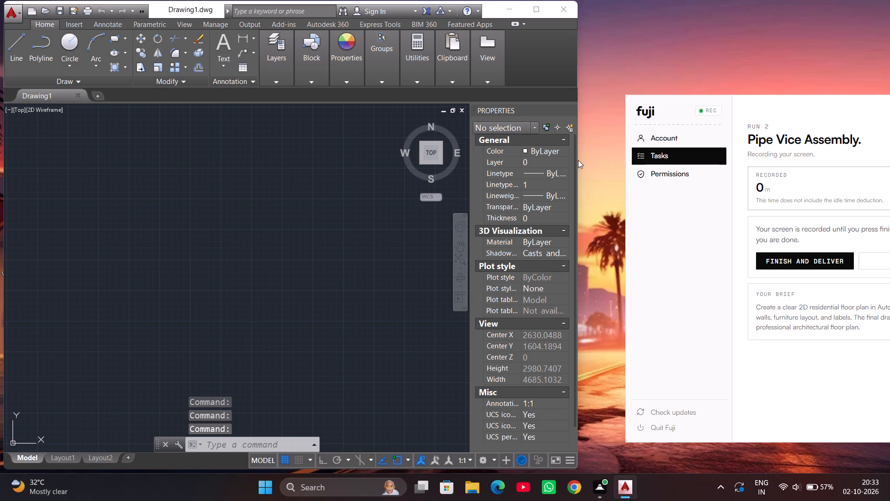
drag(578, 156, 701, 167)
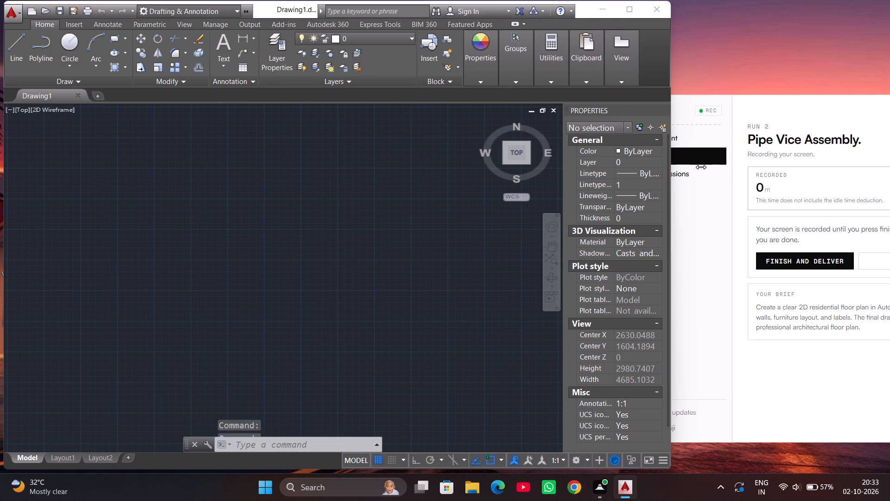
drag(701, 167, 720, 161)
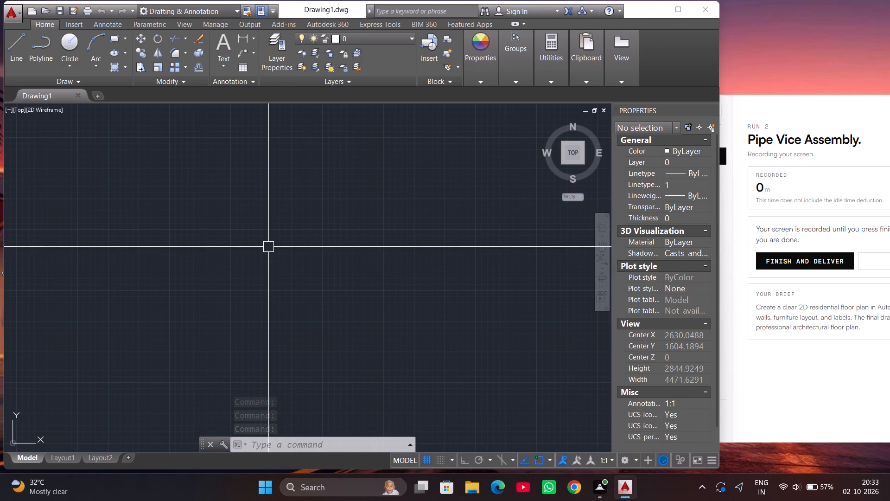
Configure the drawing units to a length precision of 0 and an insertion scale in meters.
text(un)
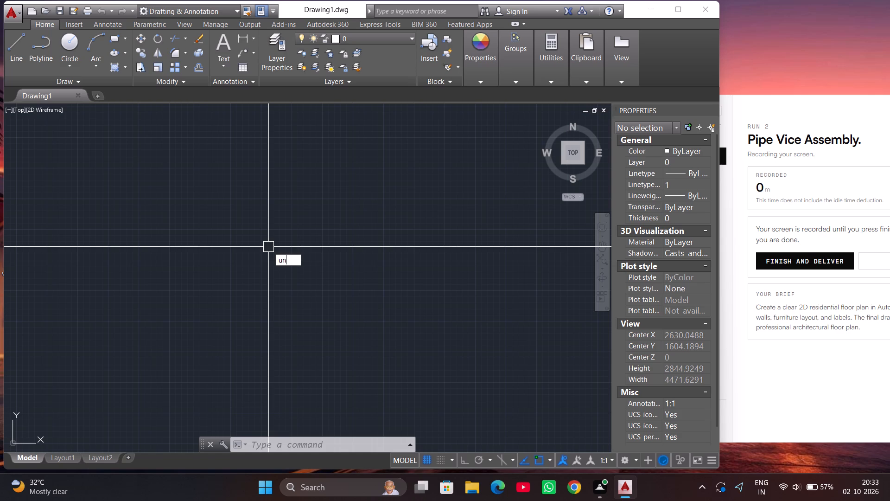
key(Return)
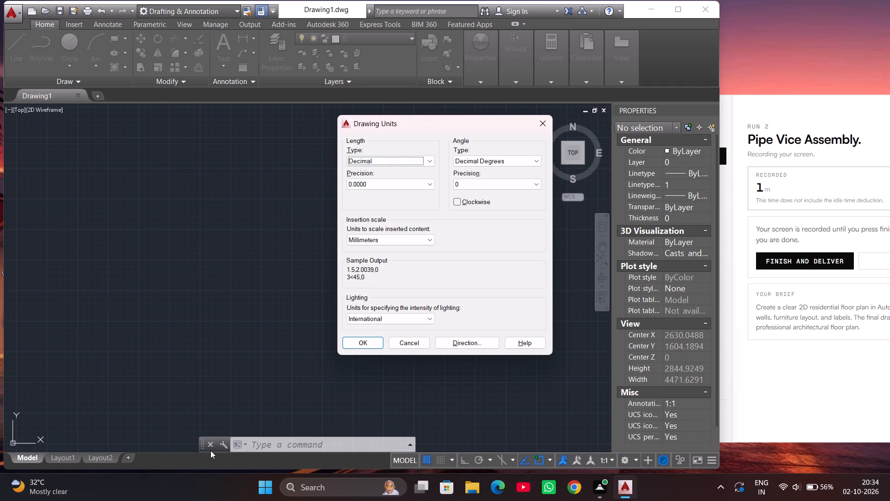
click(397, 189)
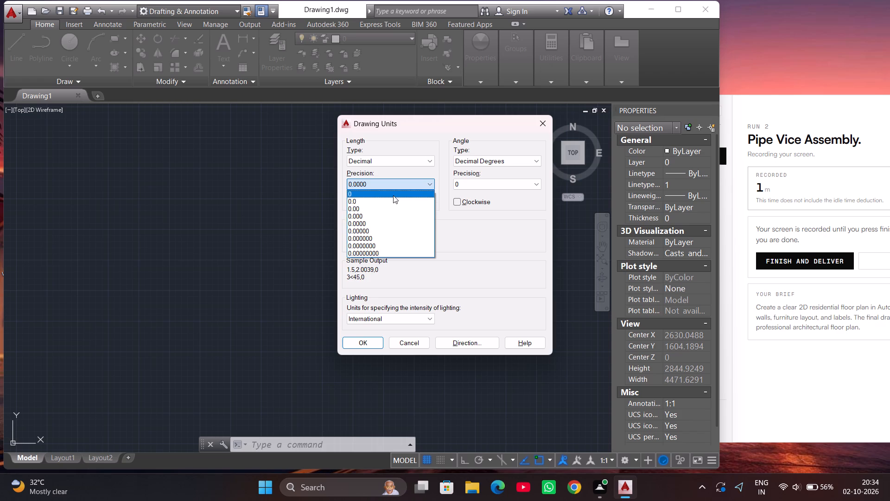
click(393, 195)
click(389, 239)
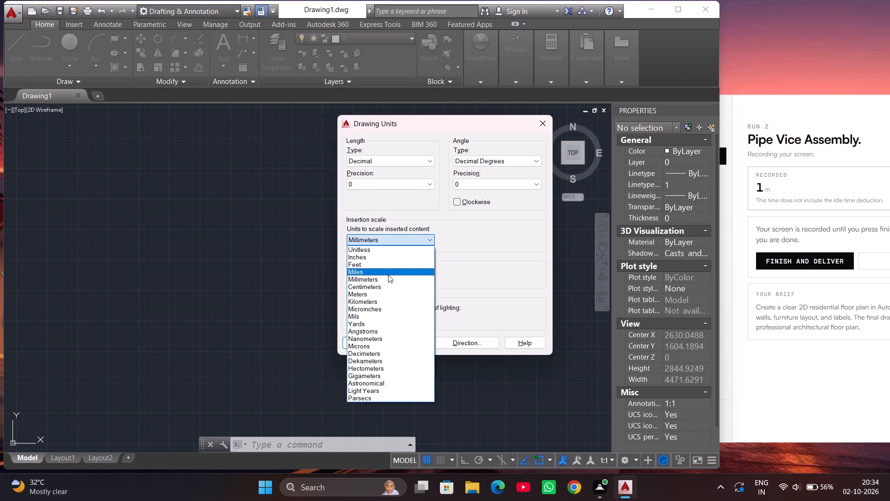
click(384, 295)
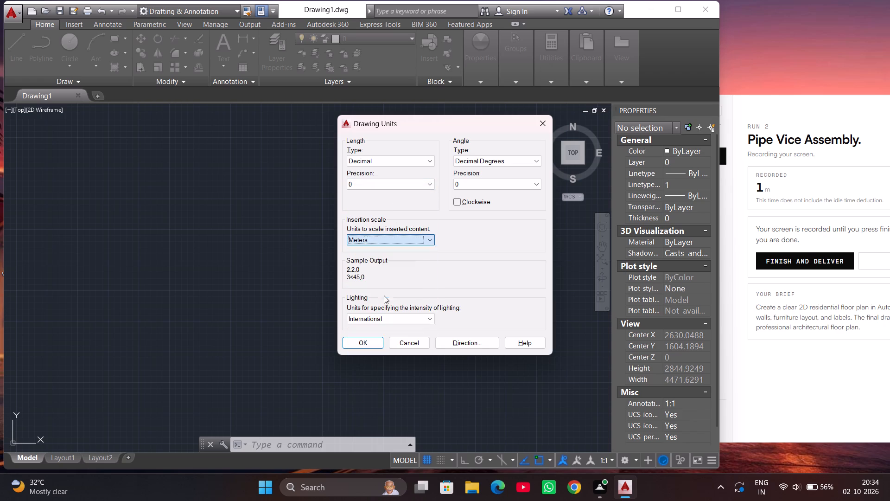
click(374, 339)
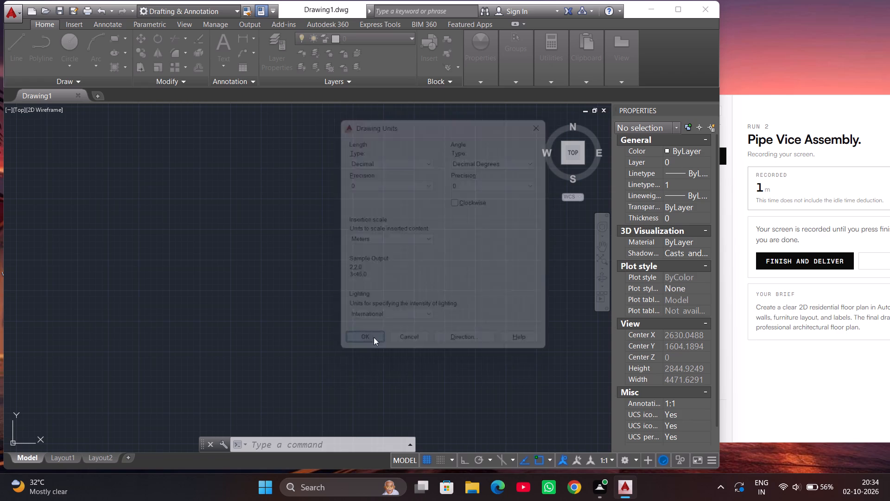
Move the UCS origin to the lower-left corner of the drawing area.
scroll(506, 330, down, 2)
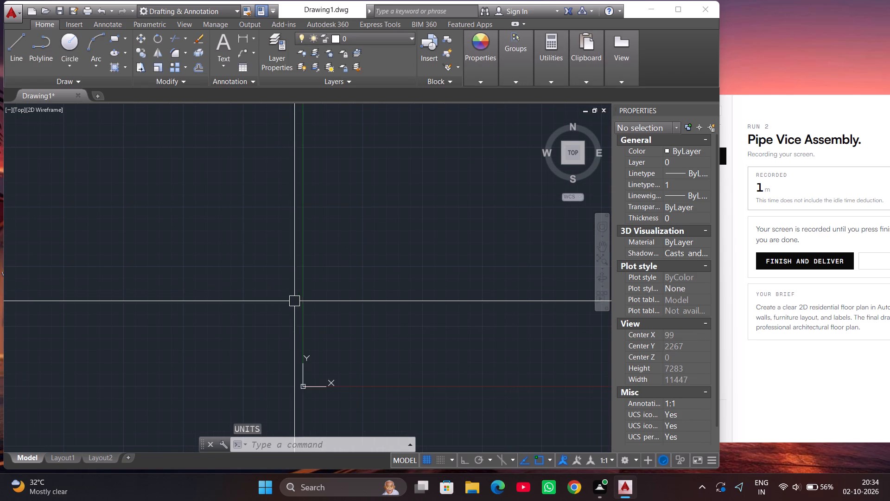
click(303, 387)
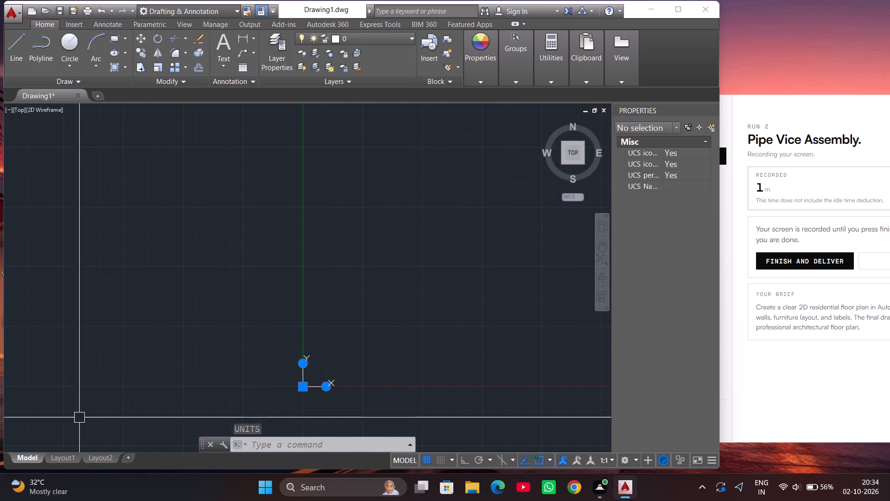
drag(301, 383, 166, 416)
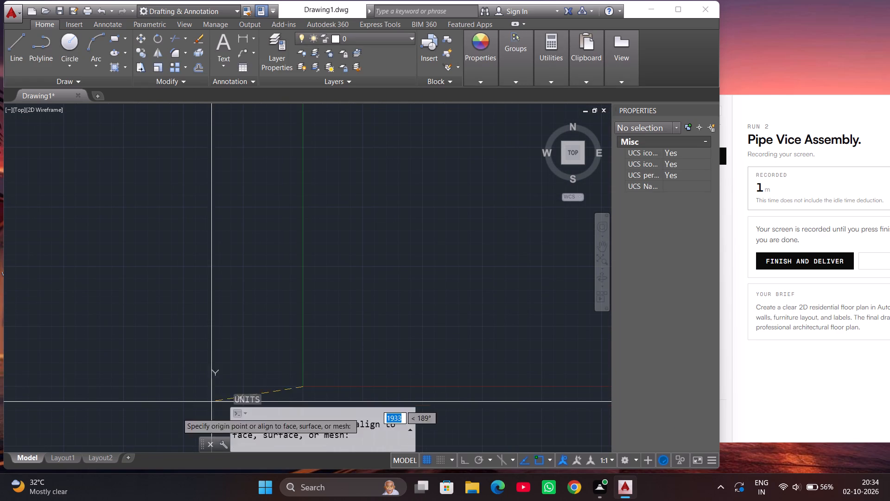
drag(166, 416, 7, 448)
click(7, 443)
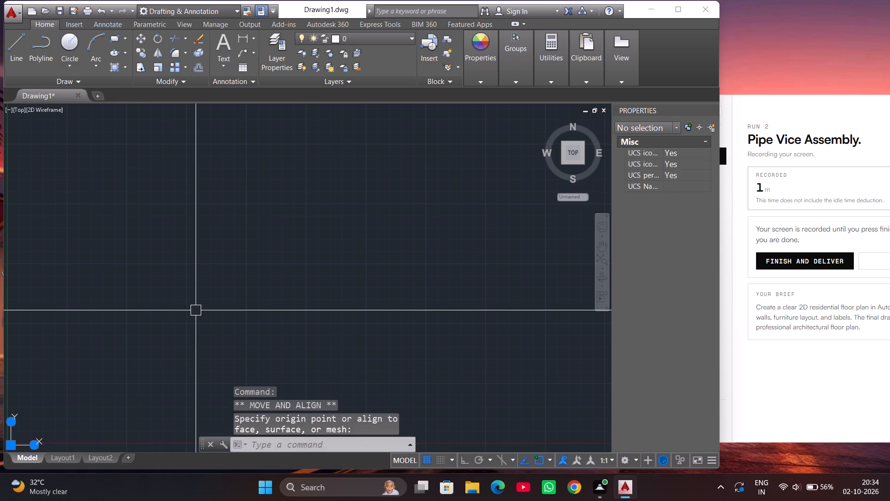
With Ortho on, draw a closed rectangle 170 wide and 60 high using lines.
key(l)
key(Return)
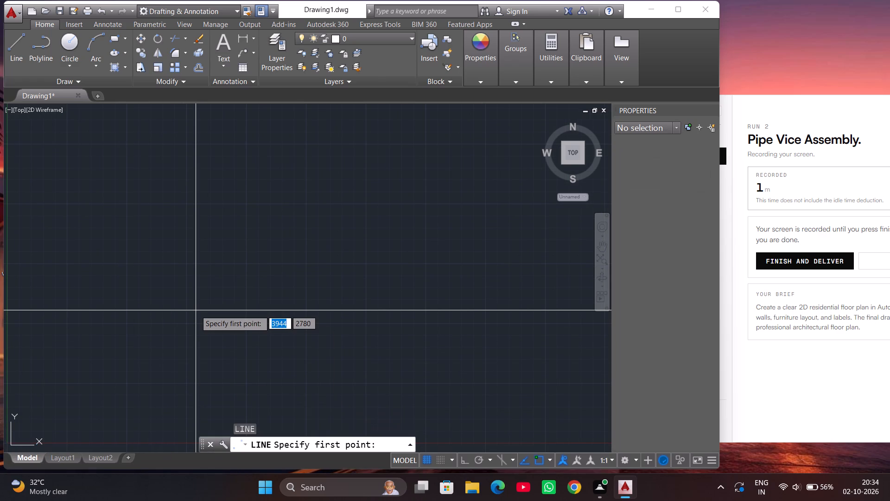
click(171, 367)
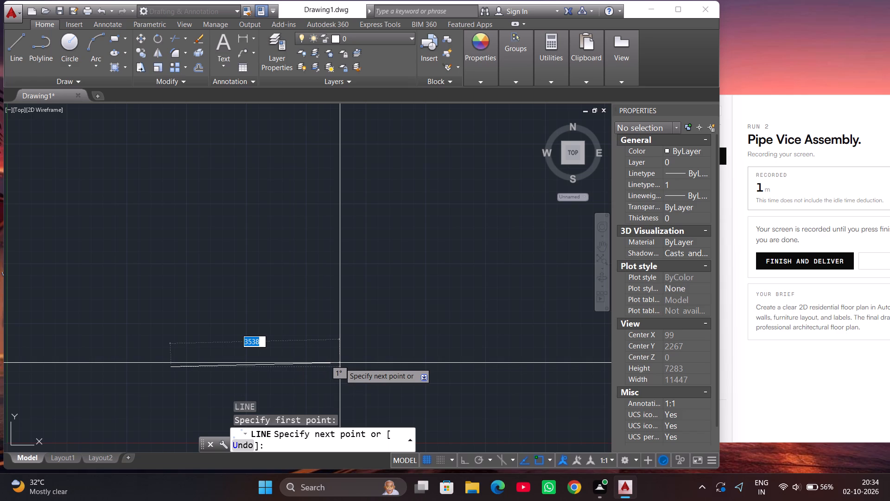
key(shift+F8)
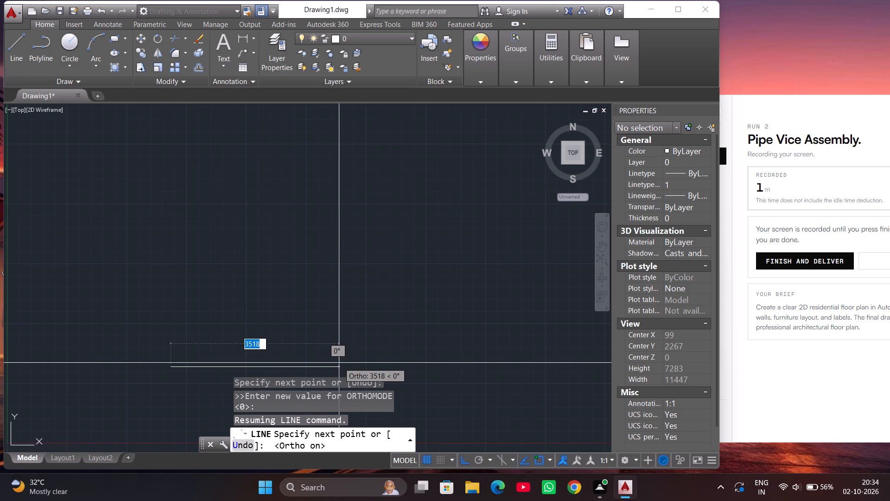
key(1)
text(70)
key(Return)
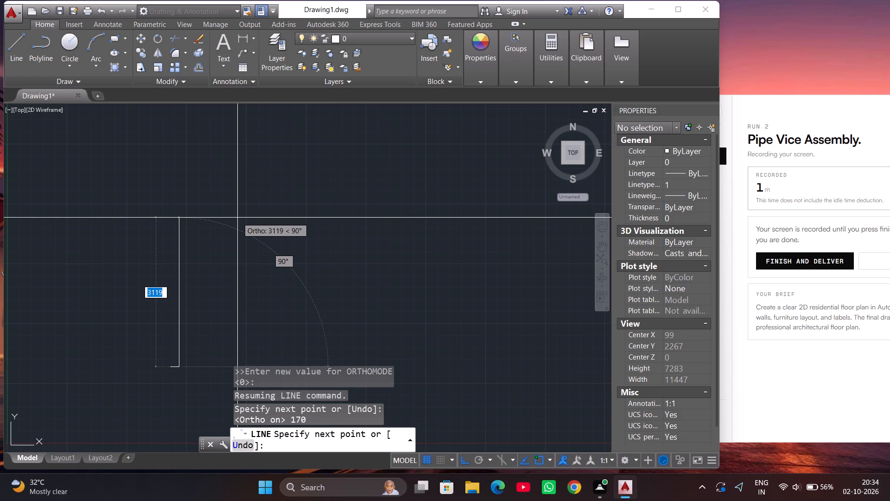
text(60)
key(Return)
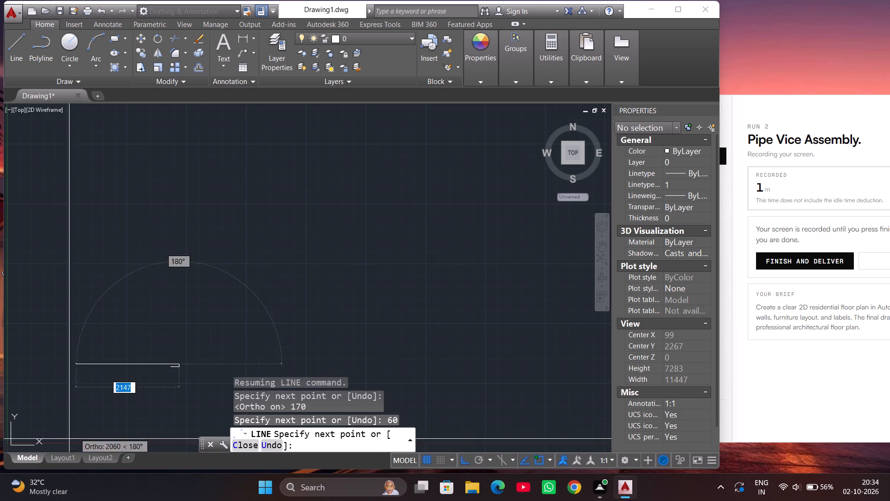
text(170)
key(Return)
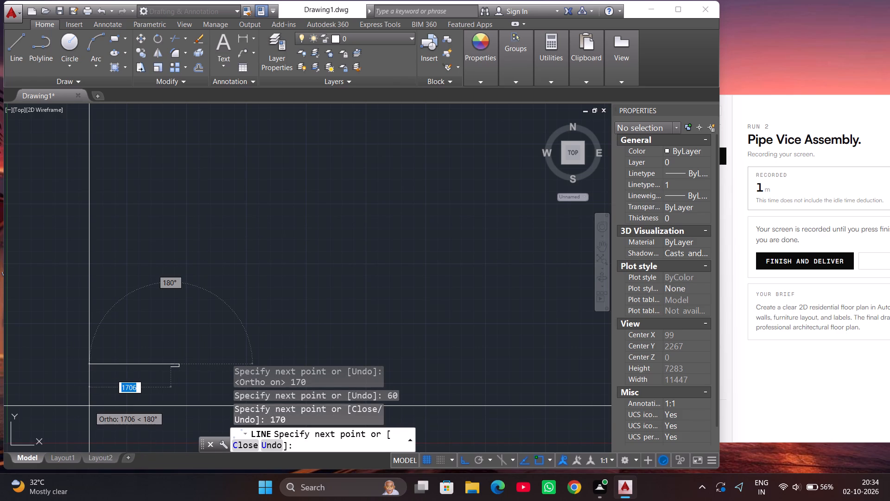
scroll(159, 380, up, 4)
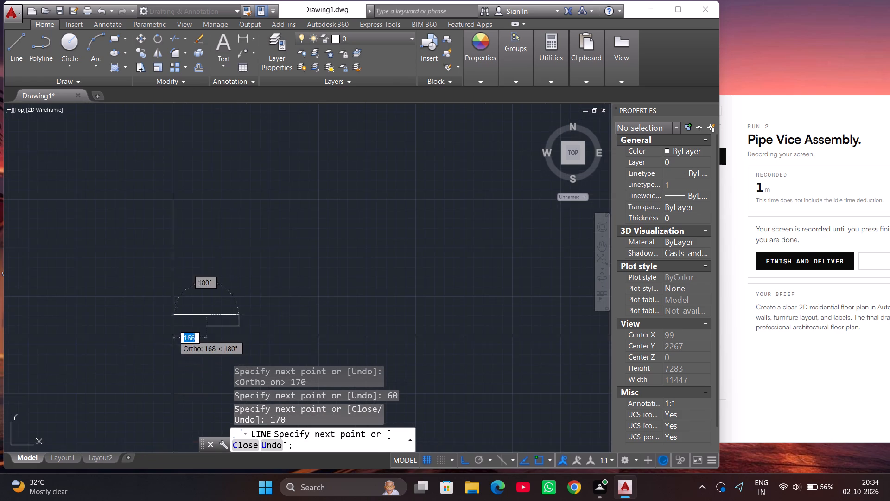
scroll(174, 335, up, 4)
click(302, 301)
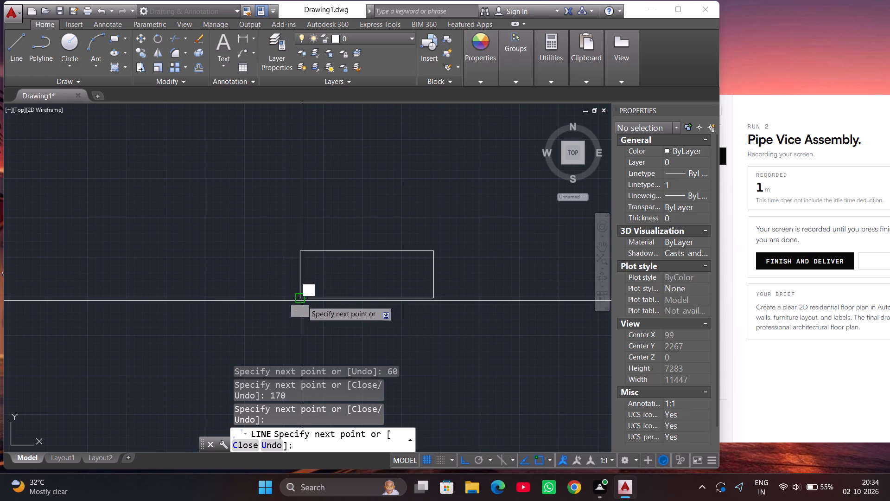
key(Escape)
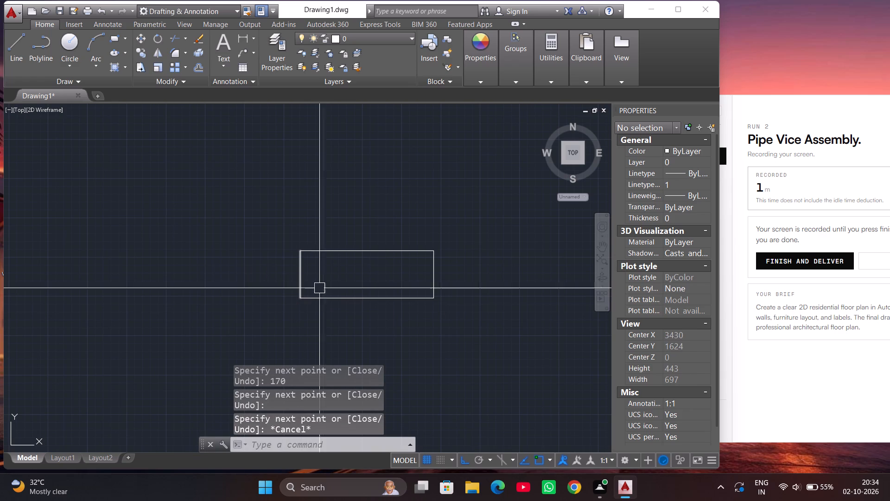
Fillet the rectangle's upper-right corner with a radius of 2.
scroll(438, 275, up, 2)
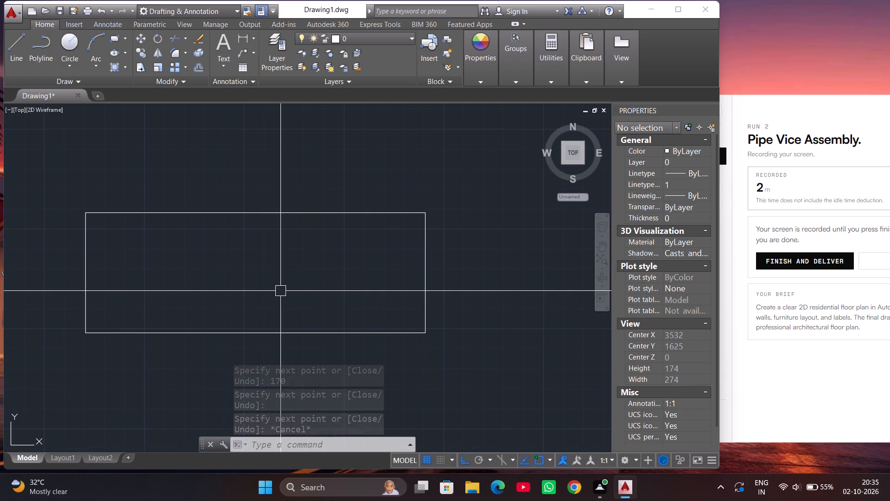
text(fil)
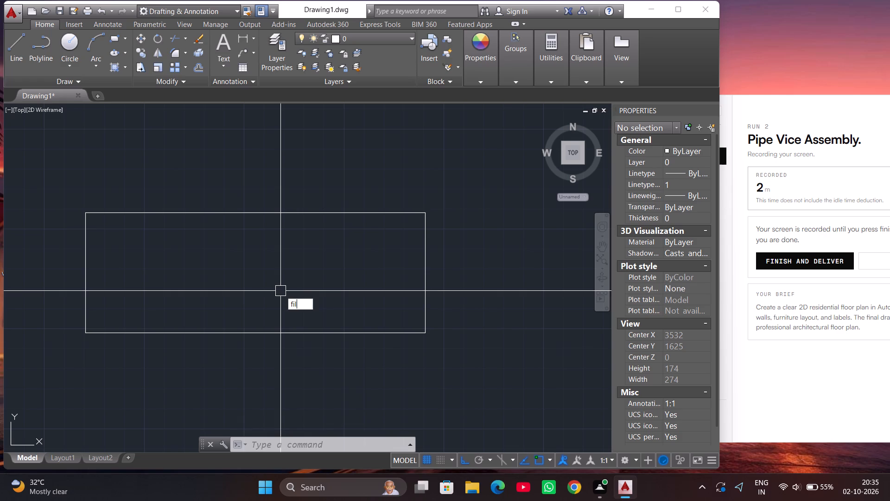
key(Return)
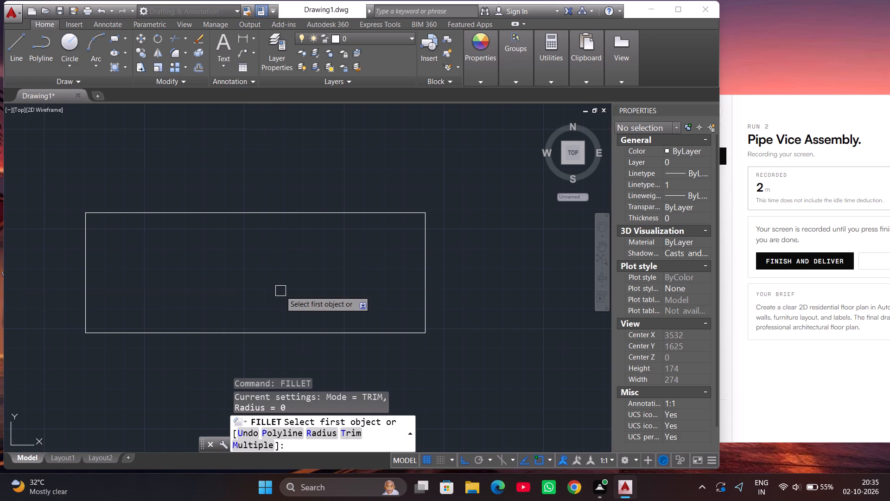
click(318, 435)
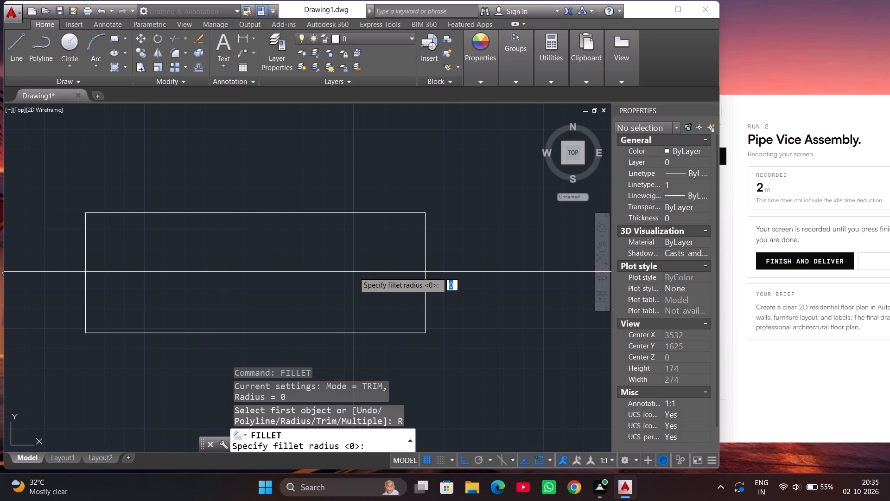
key(2)
key(Return)
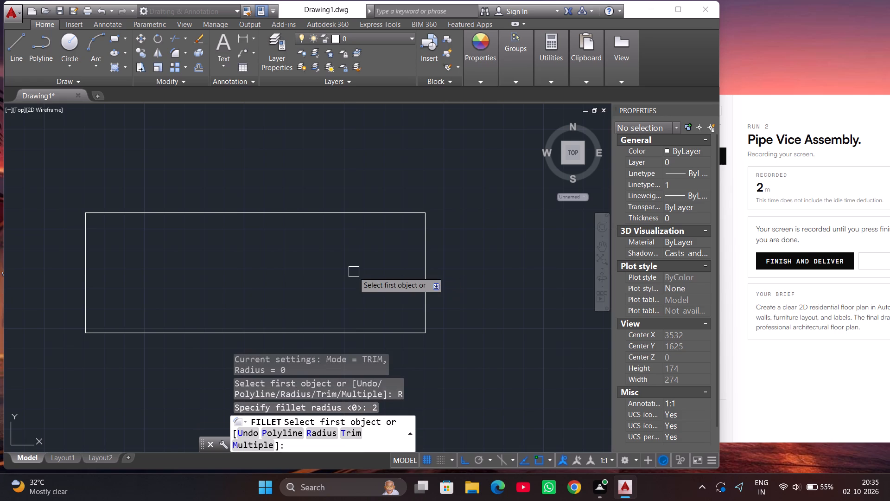
click(423, 246)
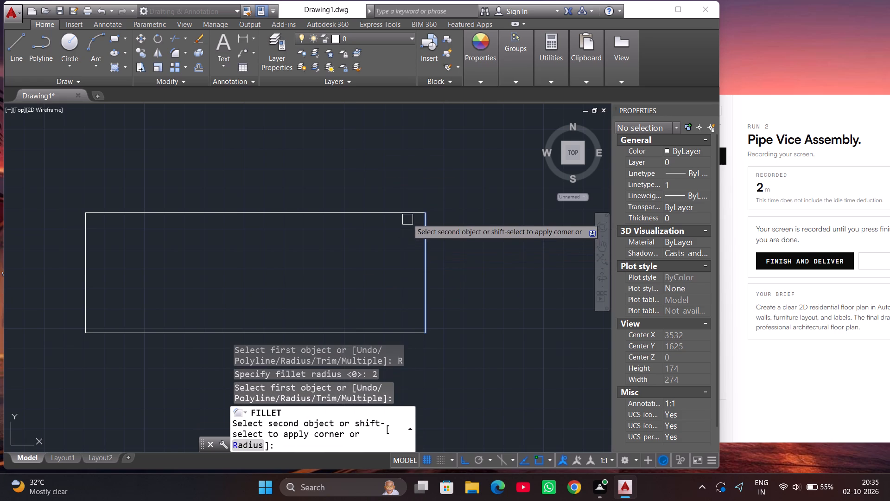
click(407, 212)
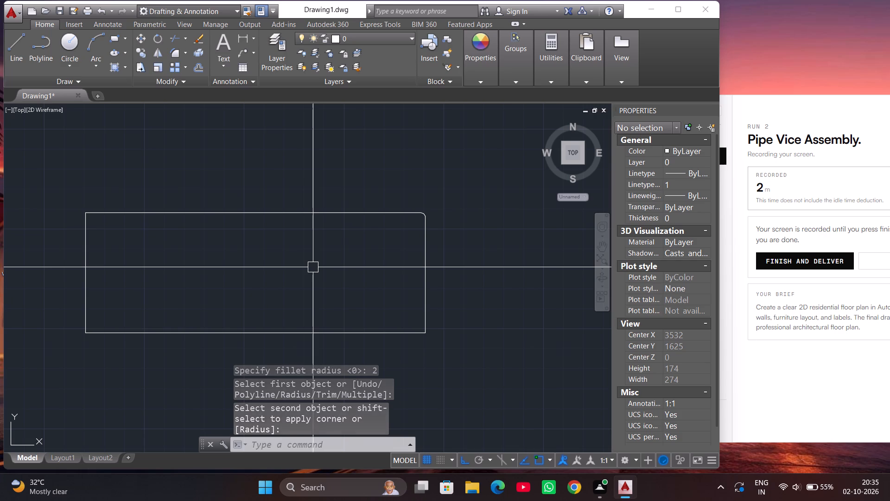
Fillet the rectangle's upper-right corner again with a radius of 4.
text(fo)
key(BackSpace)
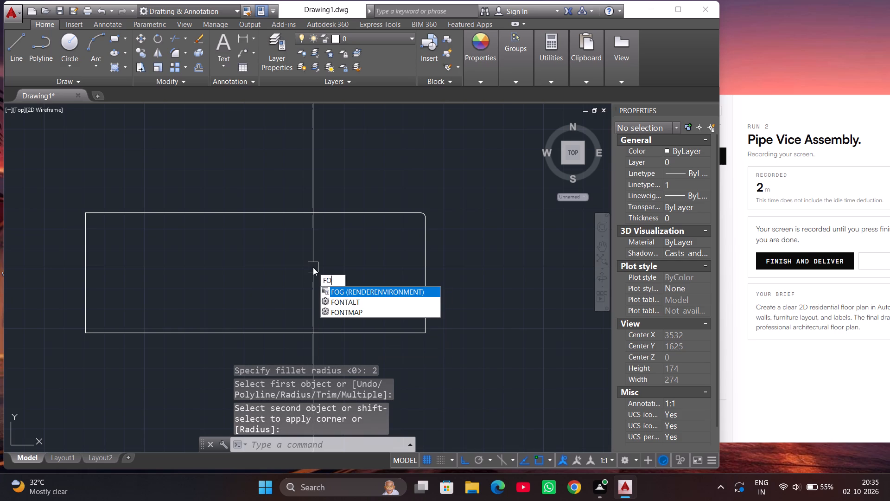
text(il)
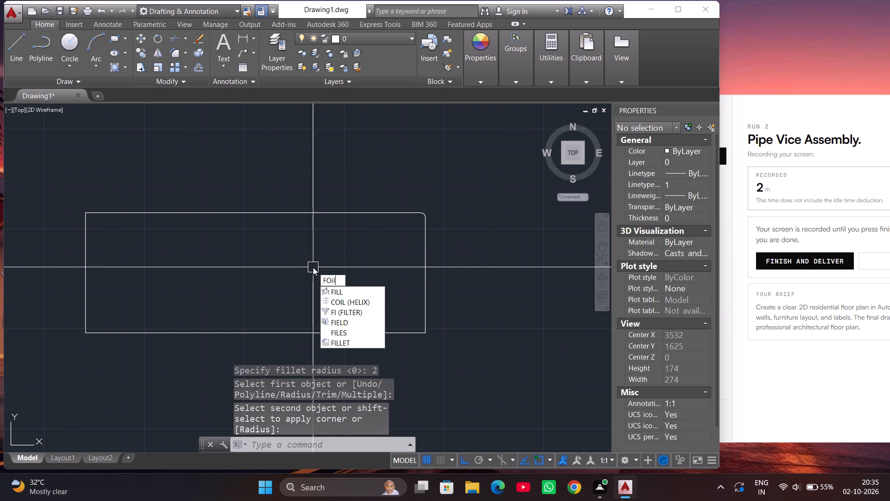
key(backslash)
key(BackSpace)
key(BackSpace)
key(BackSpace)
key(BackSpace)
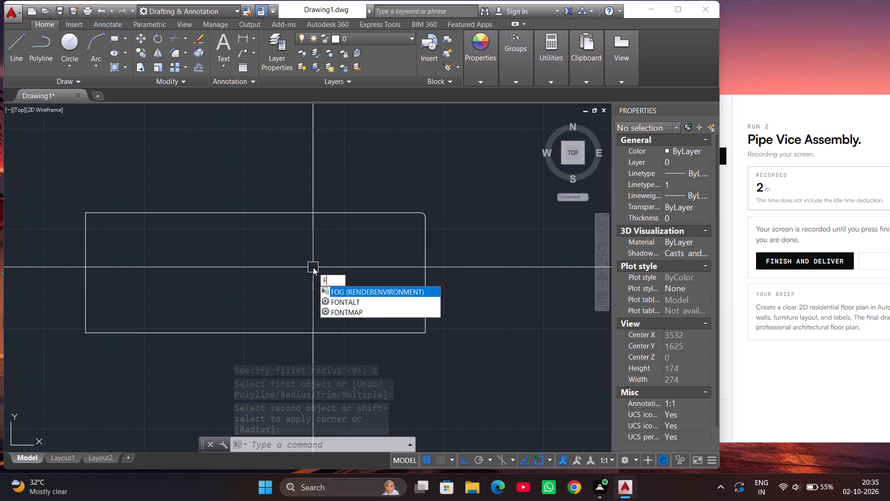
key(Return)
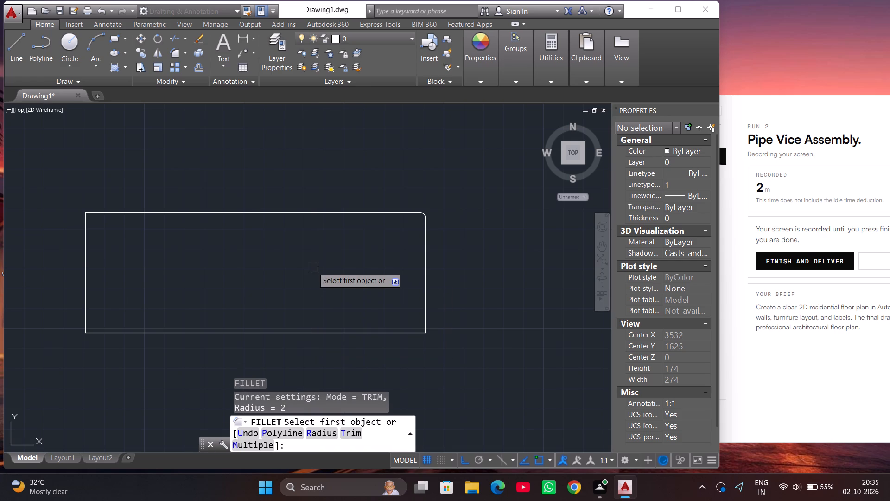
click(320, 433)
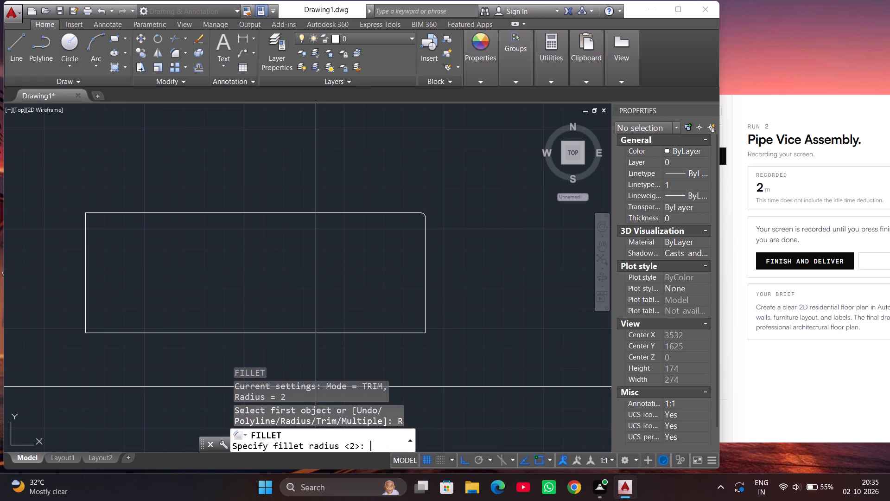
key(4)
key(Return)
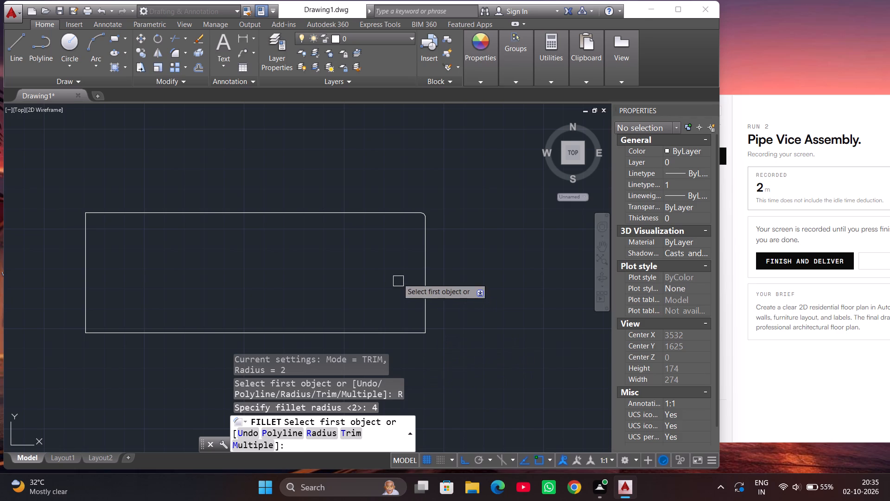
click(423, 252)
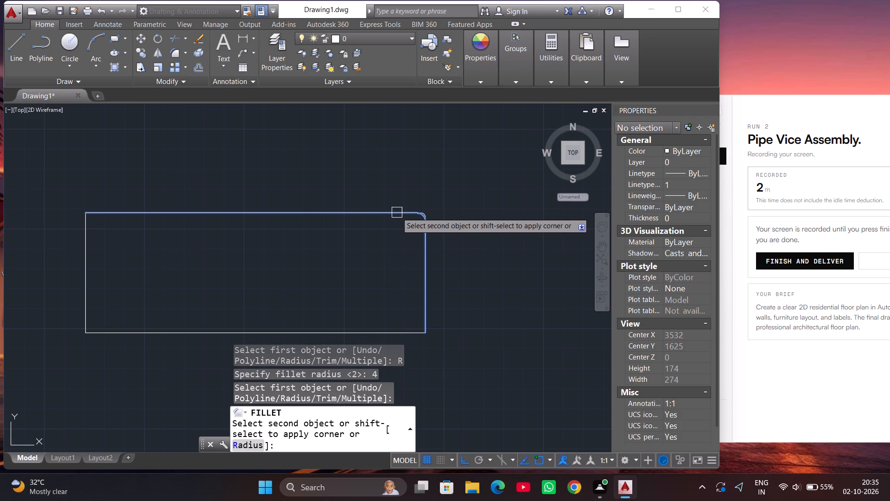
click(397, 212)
Erase both the radius 2 and radius 4 fillet arcs at the rectangle's upper-right corner.
scroll(428, 212, up, 3)
click(413, 220)
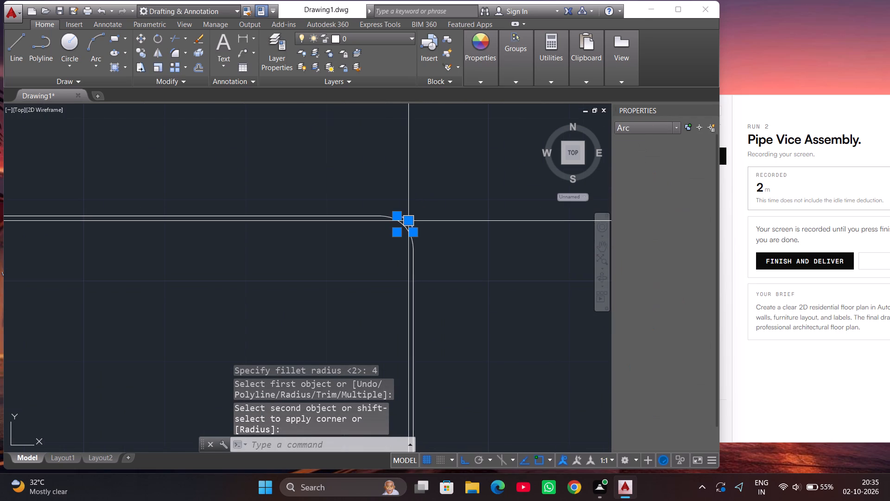
key(Delete)
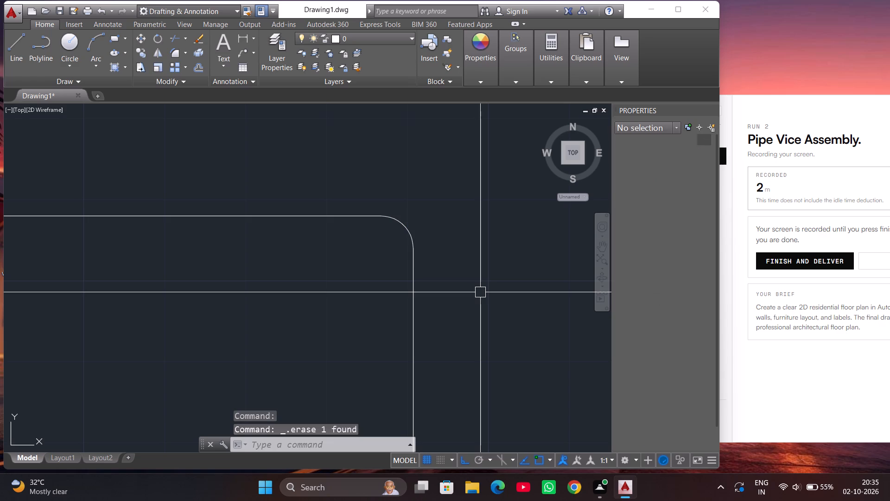
scroll(481, 291, down, 2)
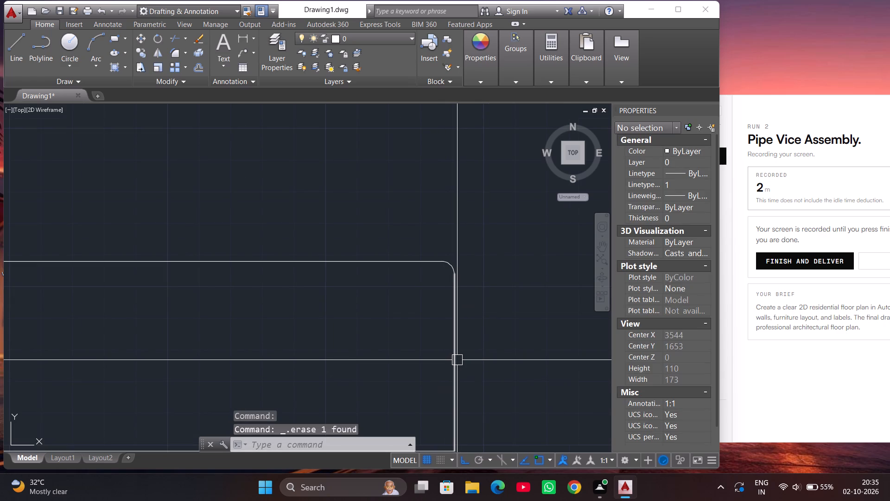
scroll(458, 335, down, 1)
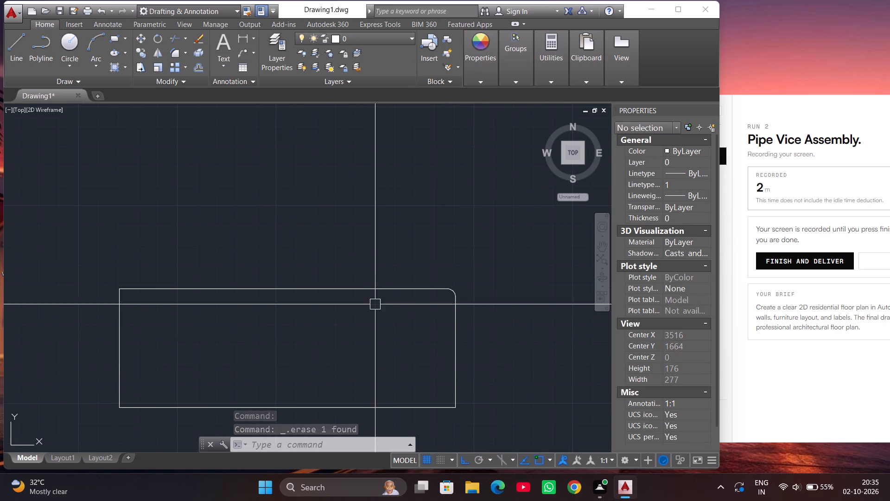
scroll(375, 299, down, 1)
scroll(403, 300, up, 3)
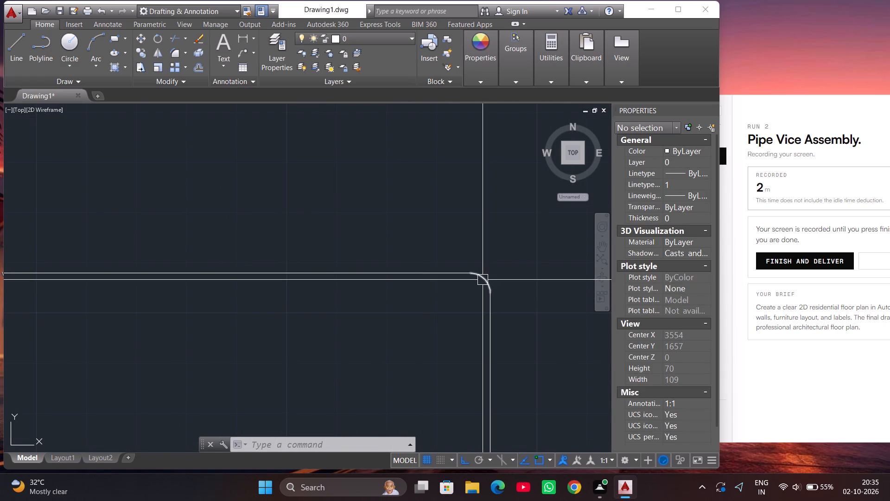
click(483, 279)
key(Delete)
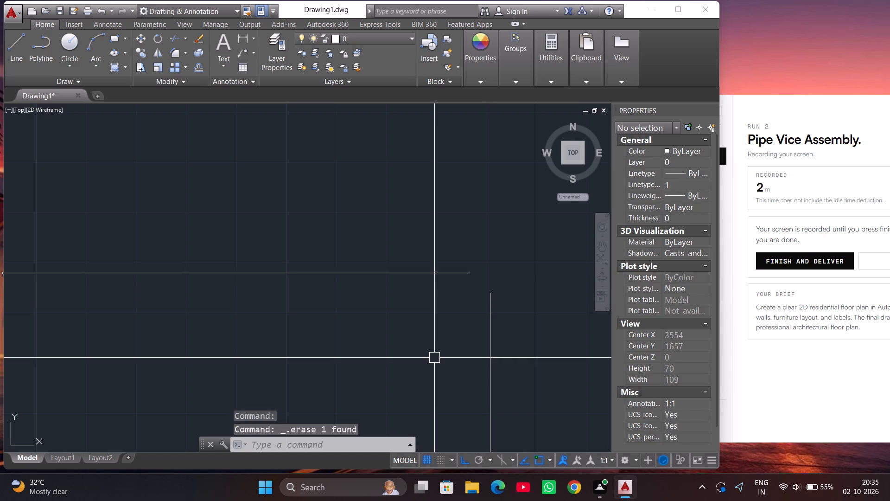
Stretch the ends of the rectangle's right and top lines to meet in a square upper-right corner.
click(487, 299)
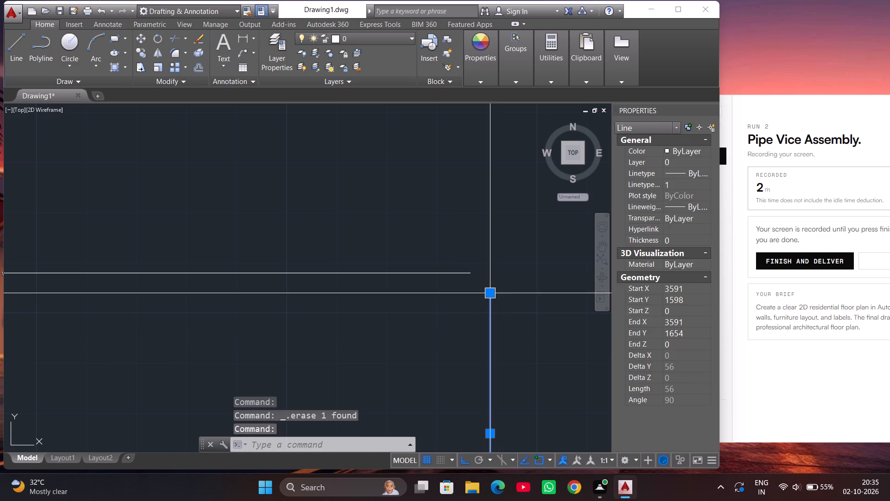
click(488, 293)
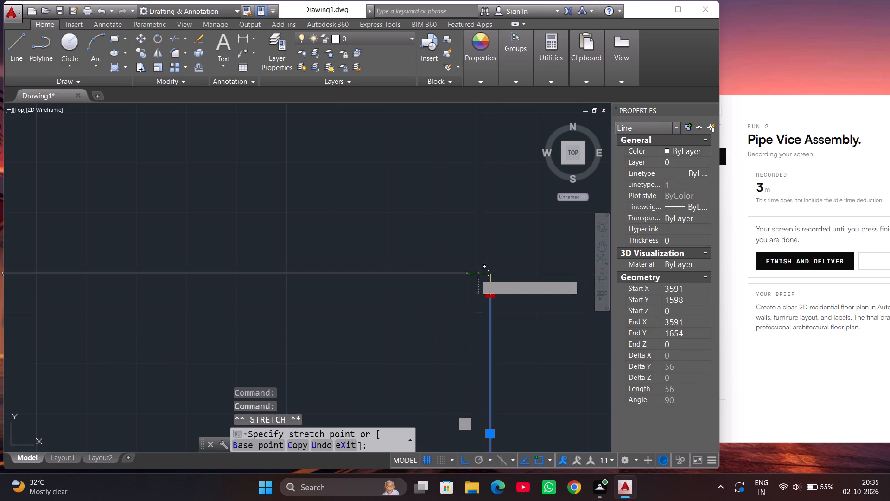
click(489, 274)
click(457, 276)
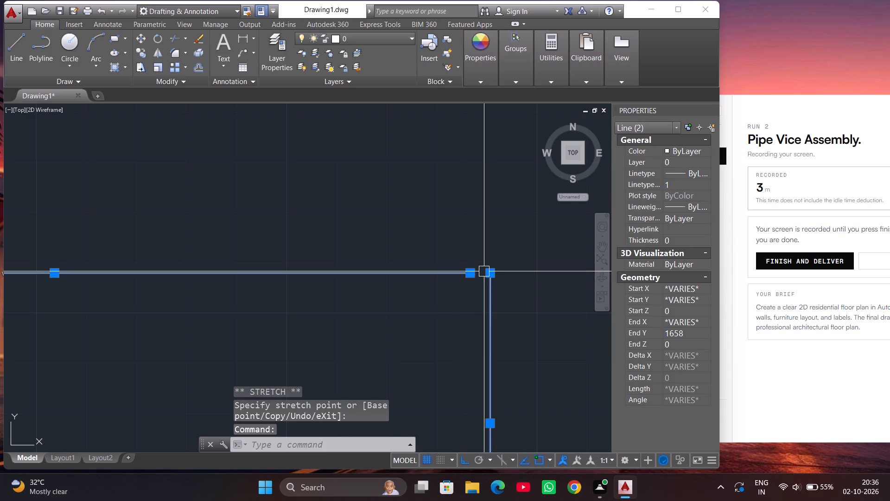
click(473, 273)
click(489, 272)
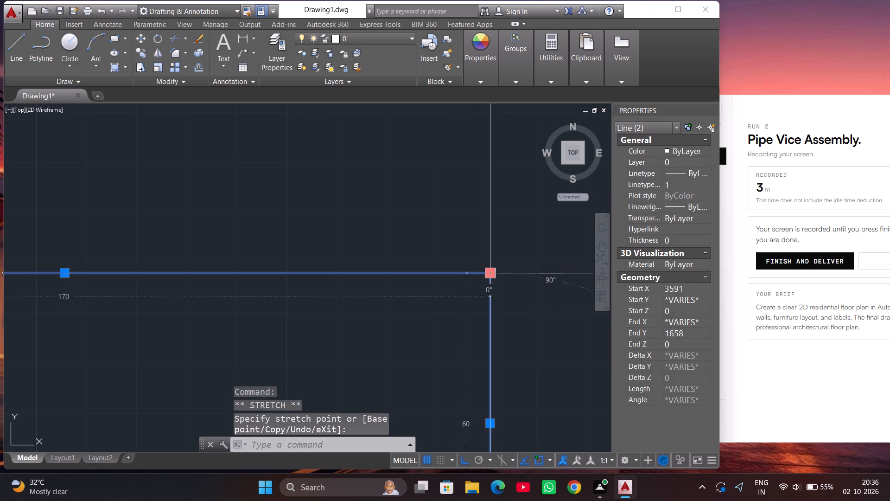
key(Escape)
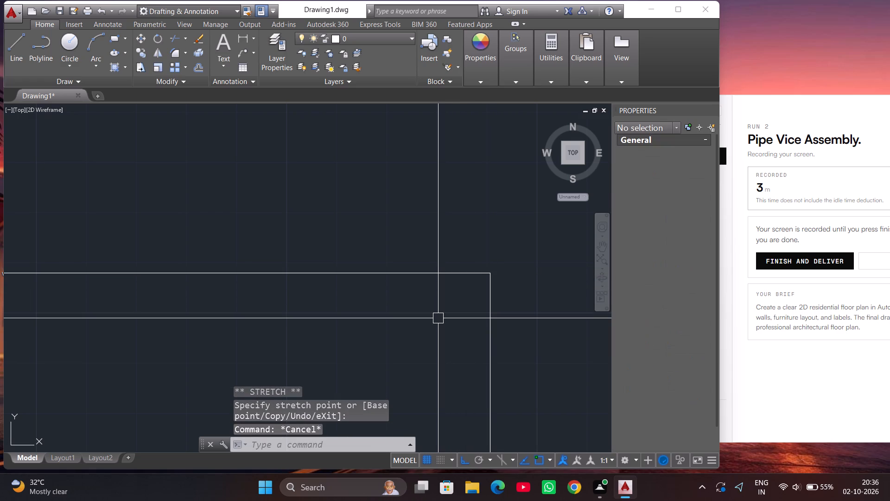
Fillet the rectangle's upper-right corner with a radius of 5.
text(fi)
key(BackSpace)
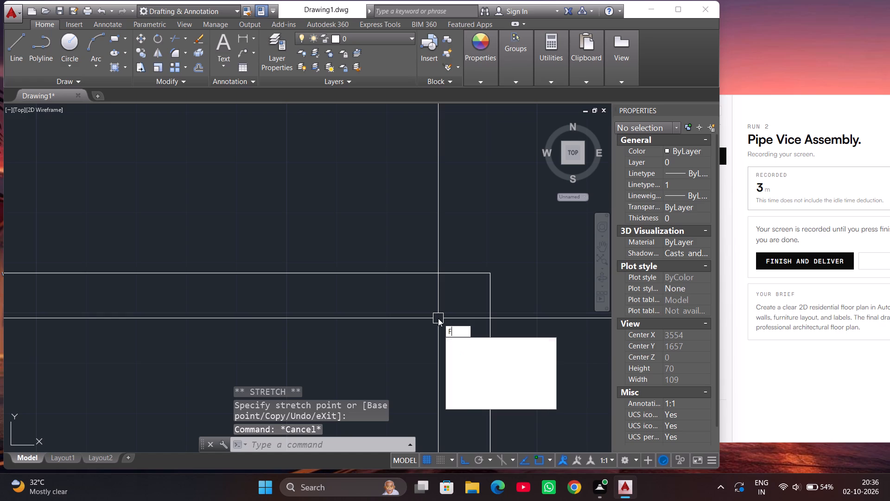
key(Return)
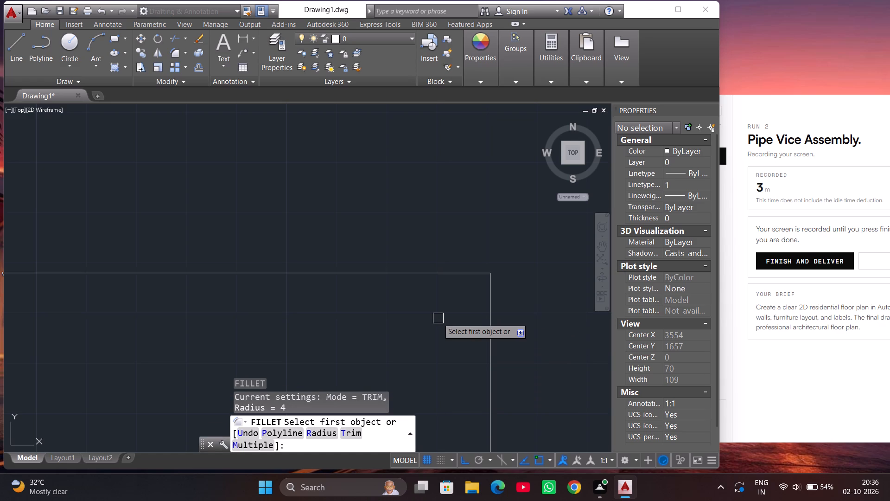
click(329, 437)
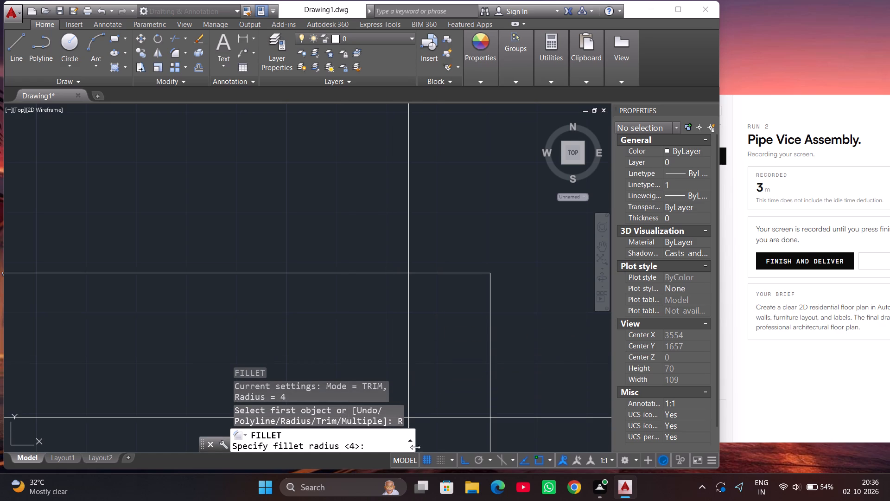
drag(415, 444, 639, 430)
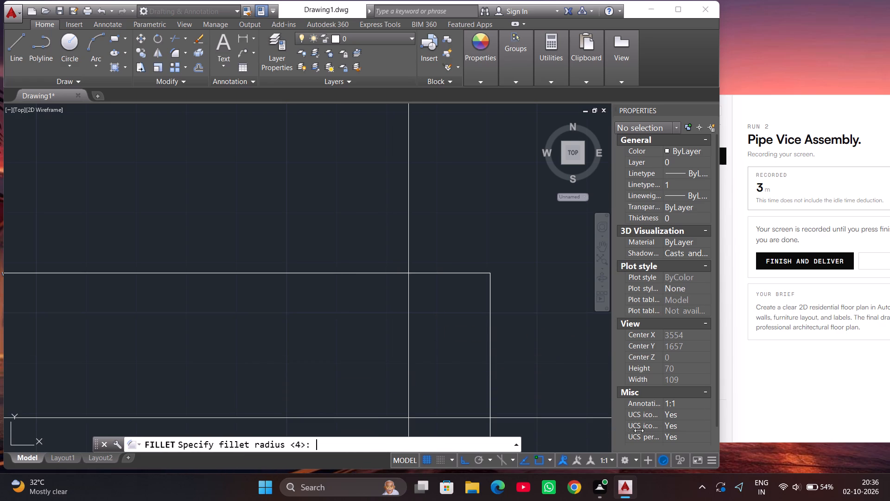
drag(639, 430, 669, 430)
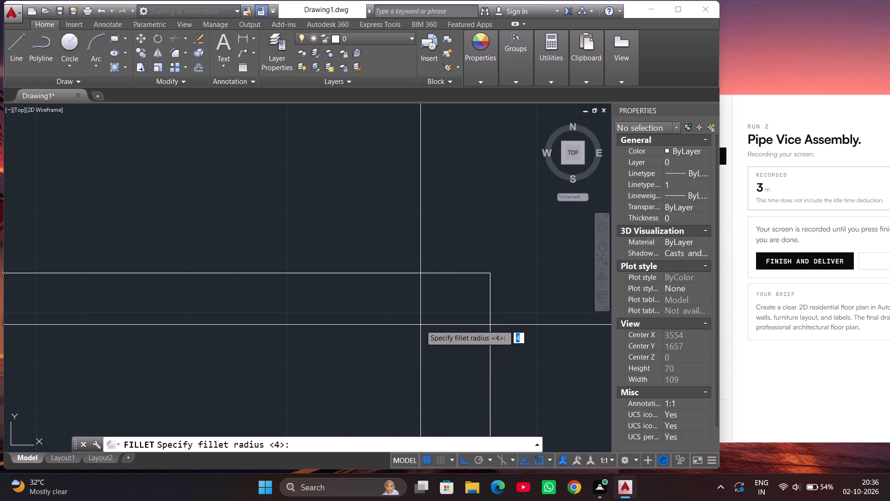
key(5)
key(Return)
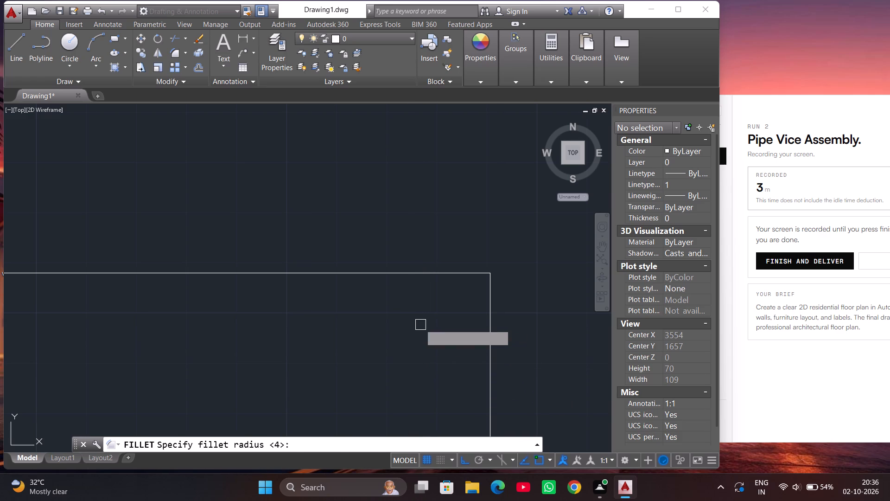
click(489, 310)
click(458, 271)
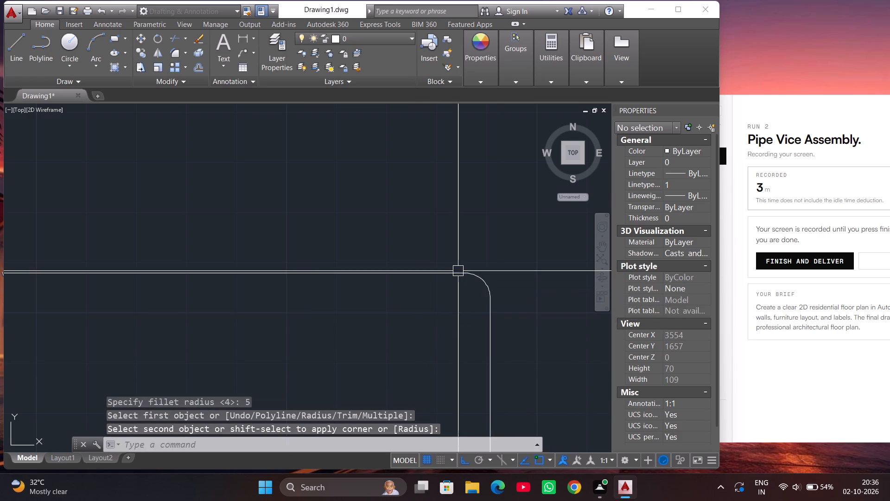
Fillet the rectangle's lower-right corner with a radius of 5.
scroll(502, 250, down, 3)
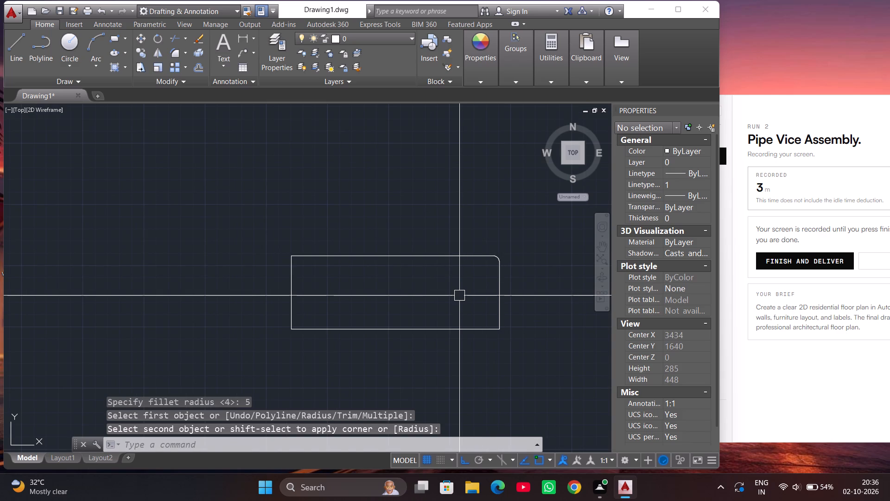
text(fi)
key(BackSpace)
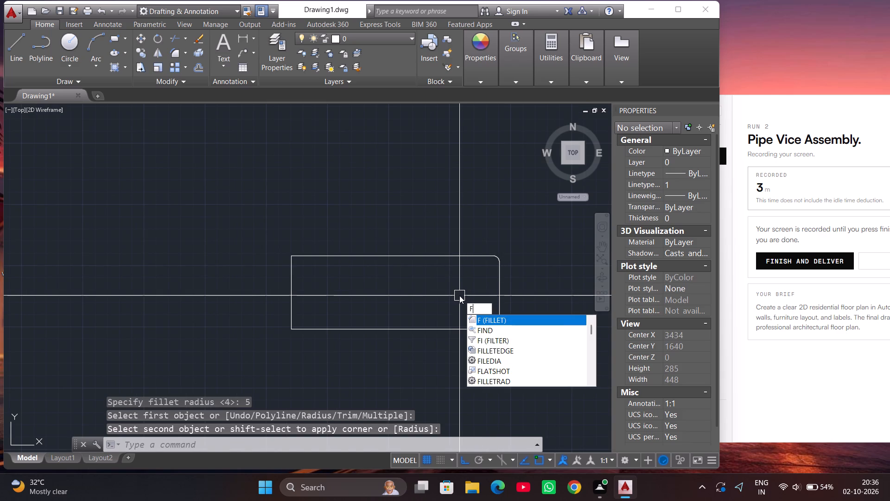
key(Return)
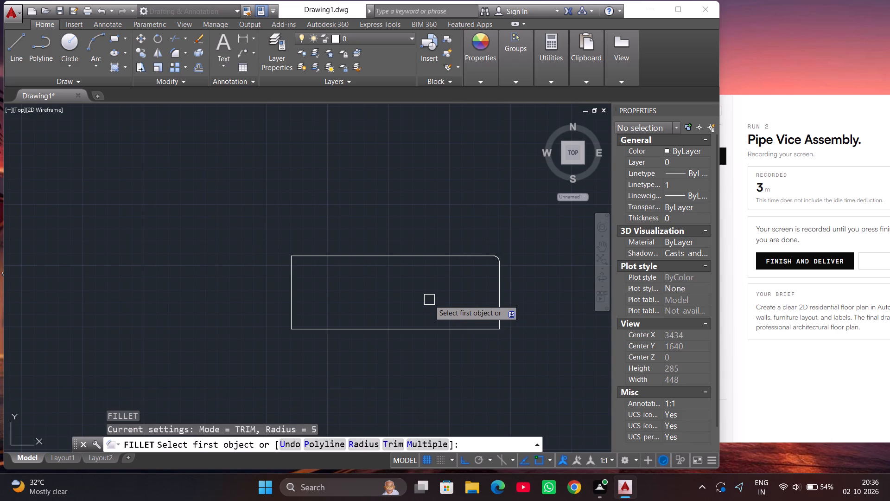
click(366, 442)
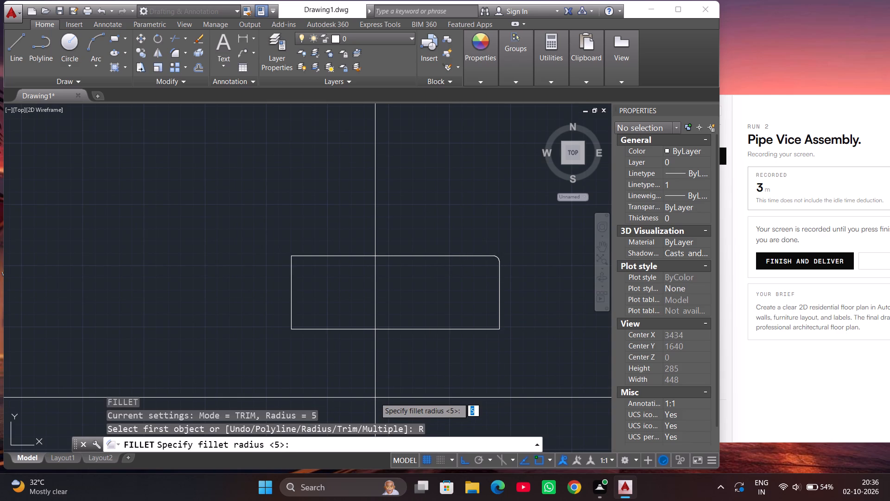
key(5)
key(Return)
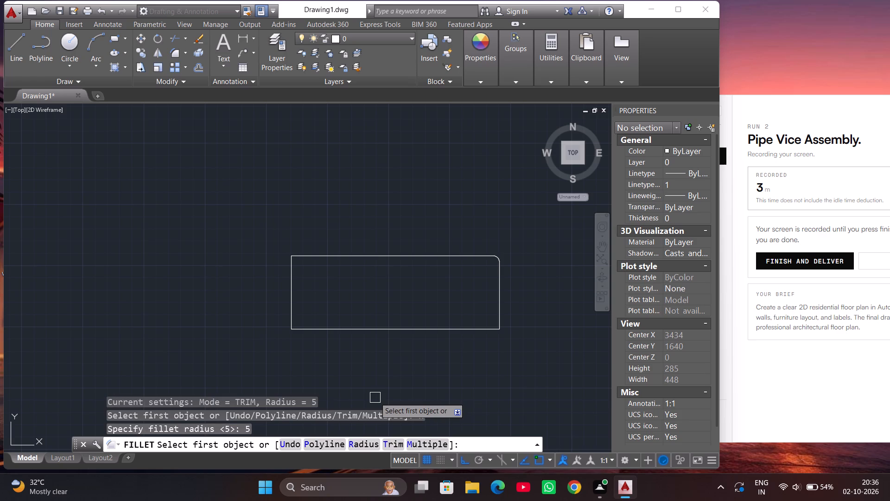
click(472, 327)
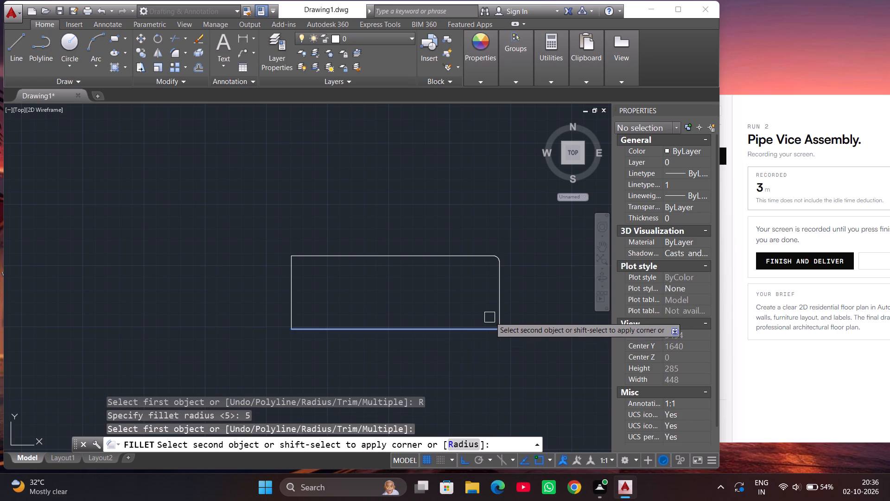
click(497, 313)
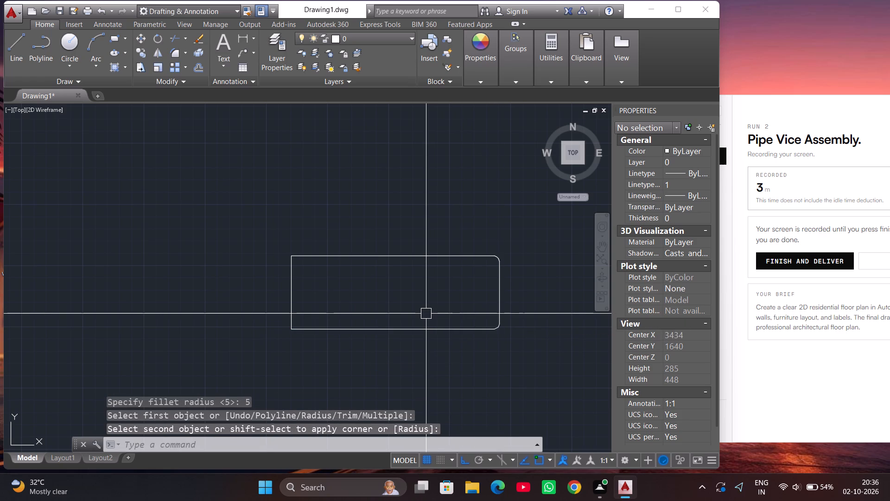
Fillet the rectangle's lower-left corner with a radius of 5.
key(f)
key(Return)
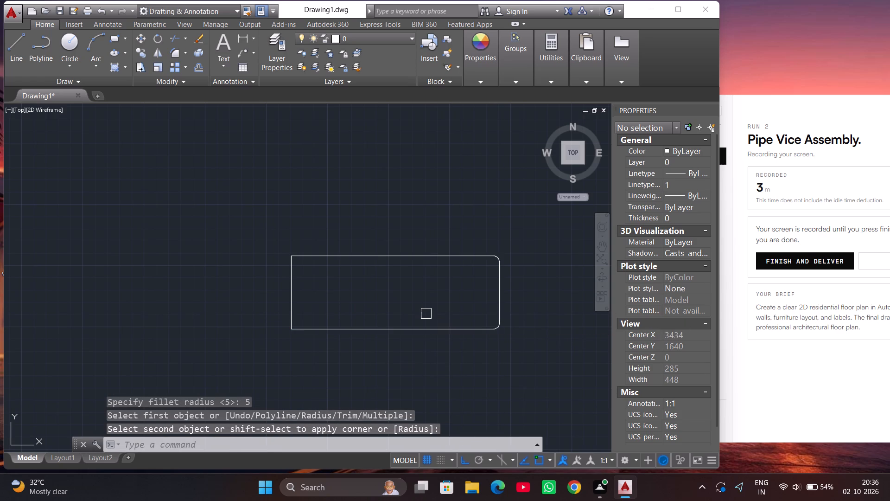
click(358, 441)
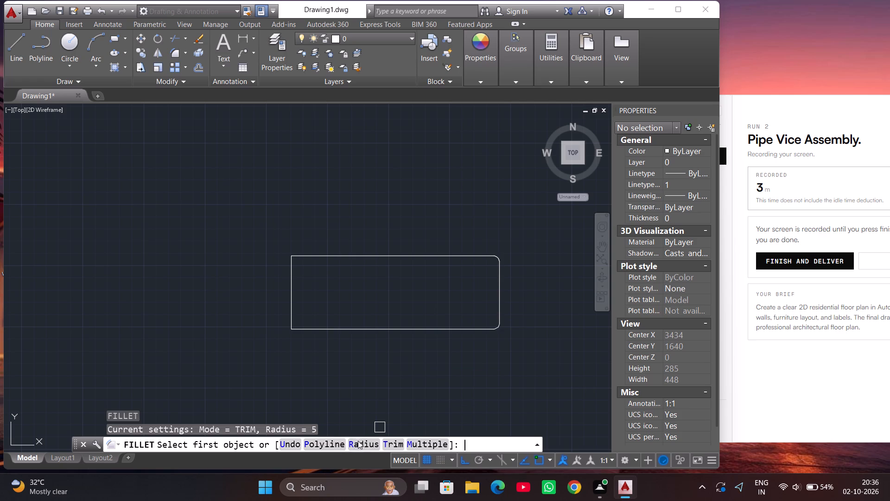
key(5)
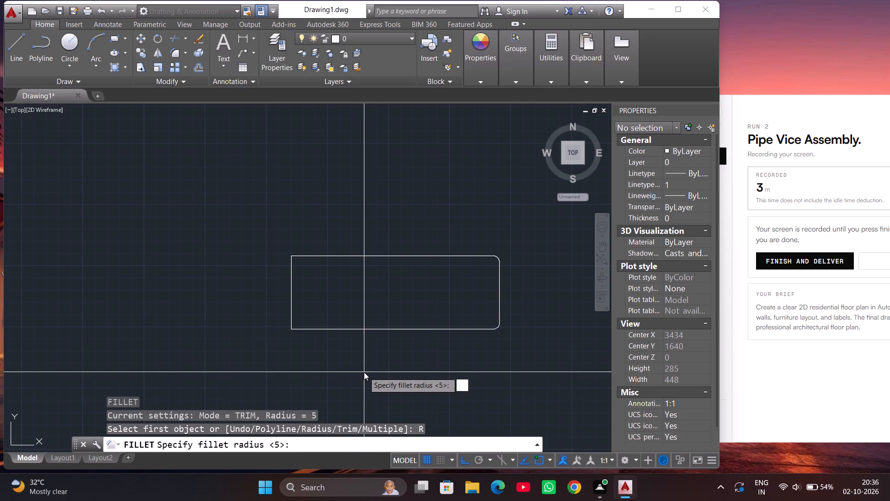
key(Return)
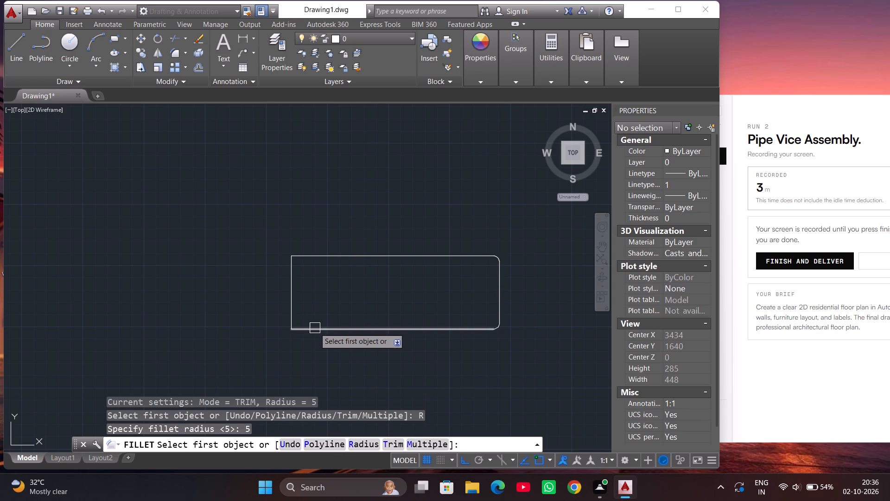
click(315, 328)
click(291, 305)
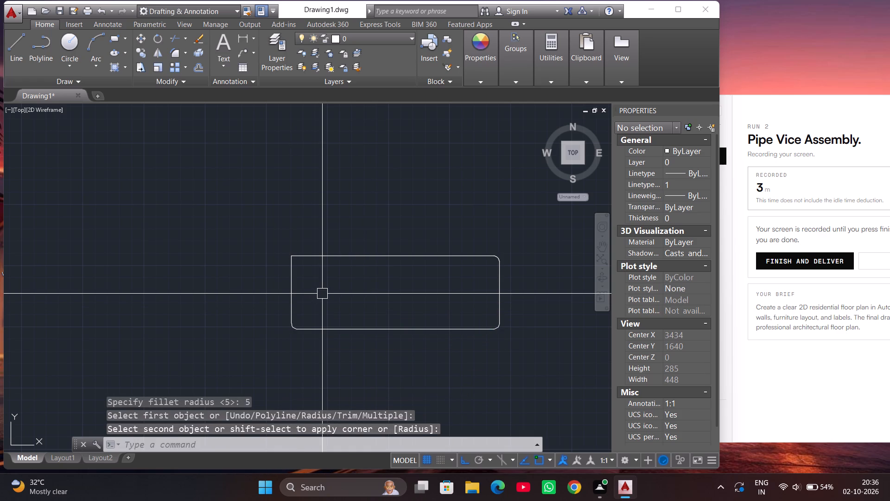
Fillet the rectangle's upper-left corner with a radius of 5.
text(fi)
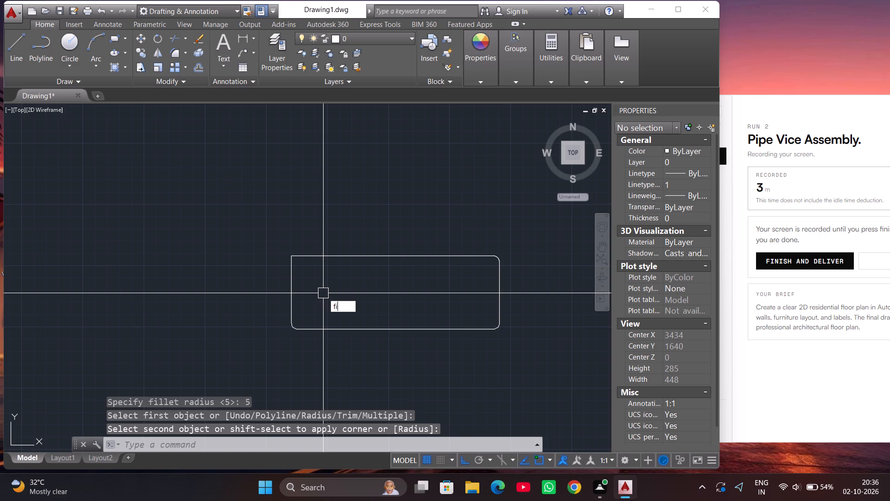
key(BackSpace)
key(Return)
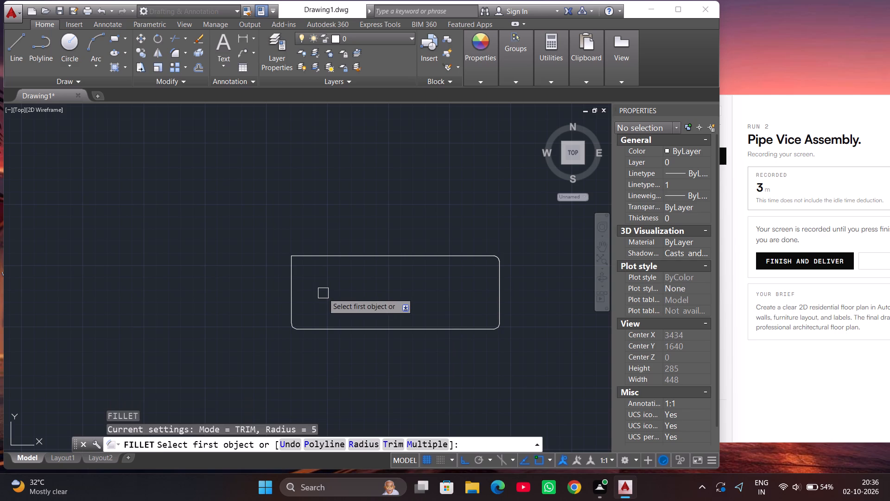
click(349, 442)
key(5)
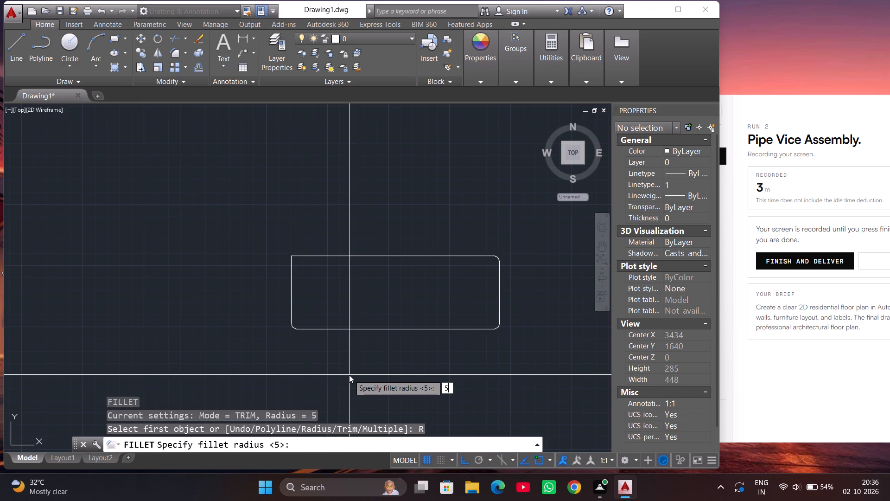
key(Return)
click(294, 287)
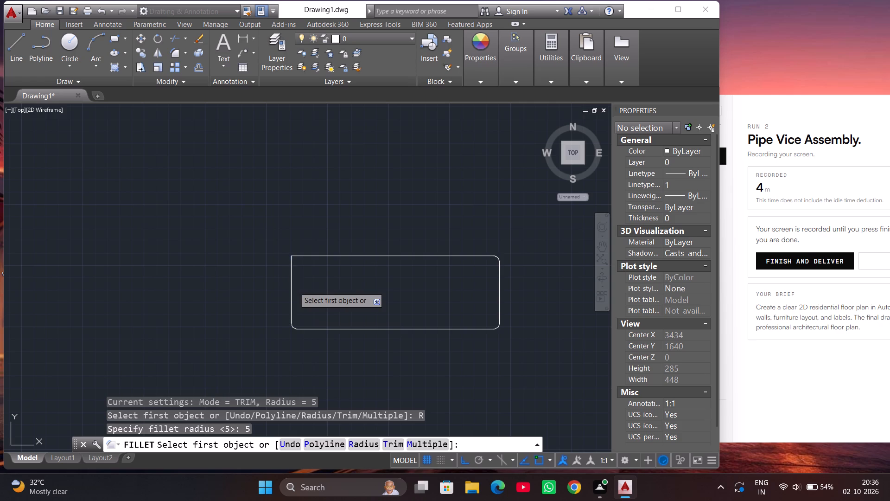
click(332, 251)
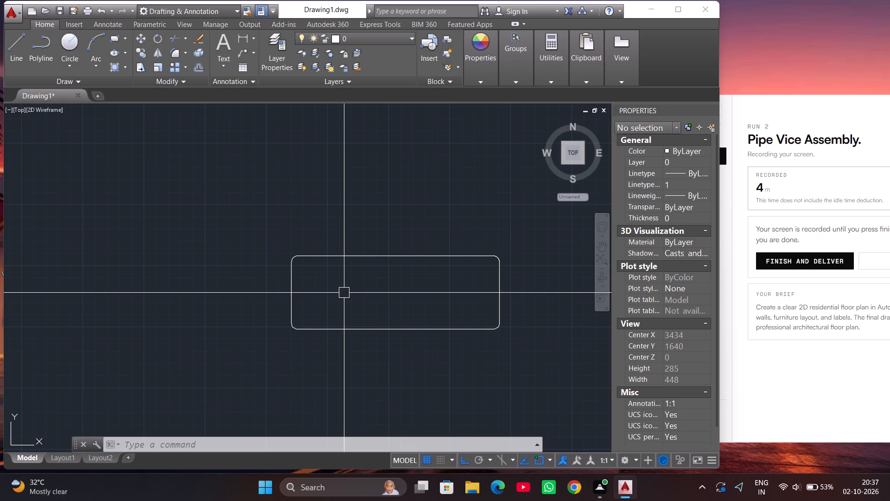
Offset the rectangle's top line 42 downward into the rectangle.
text(of)
key(Return)
key(Return)
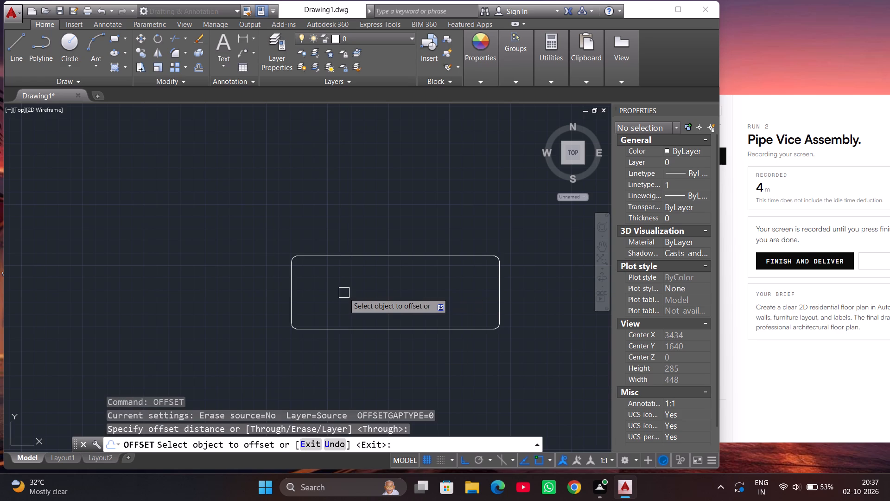
click(363, 253)
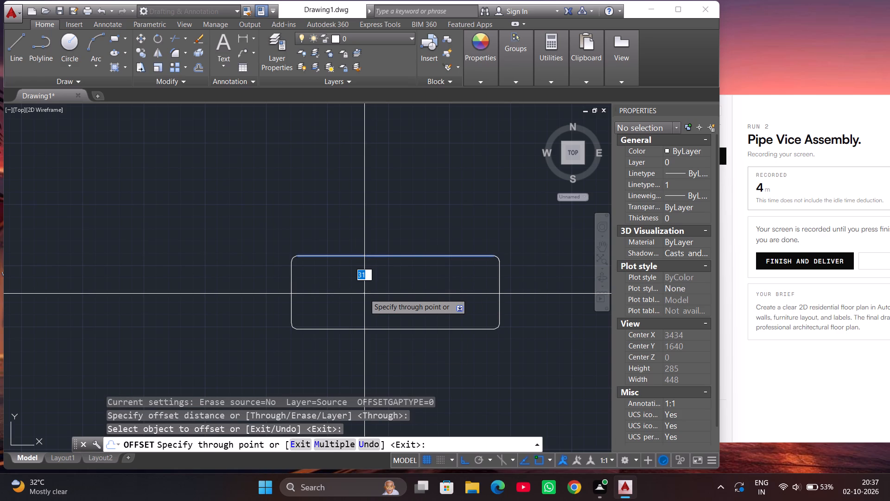
text(42)
key(Return)
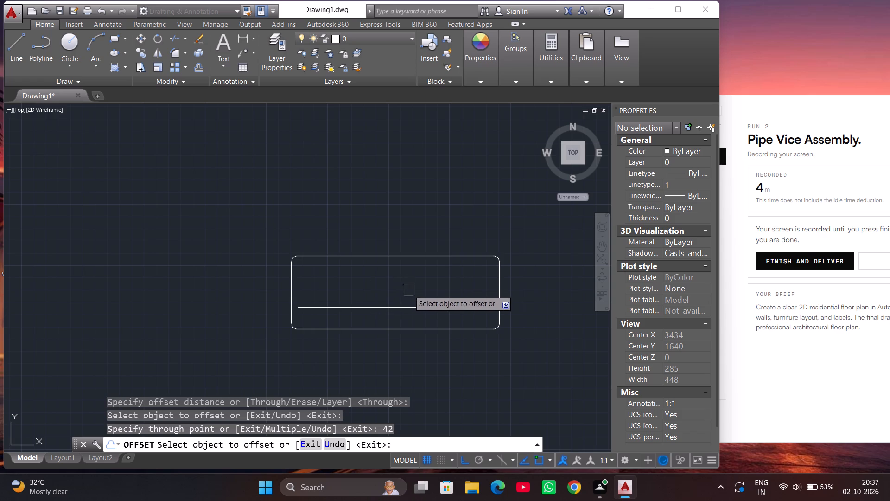
Offset the new inner horizontal line 10 upward.
click(408, 305)
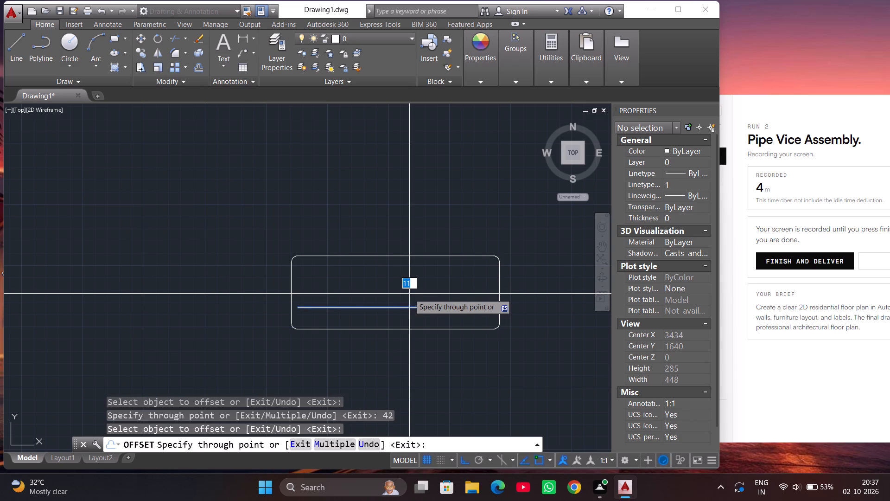
text(10)
key(Return)
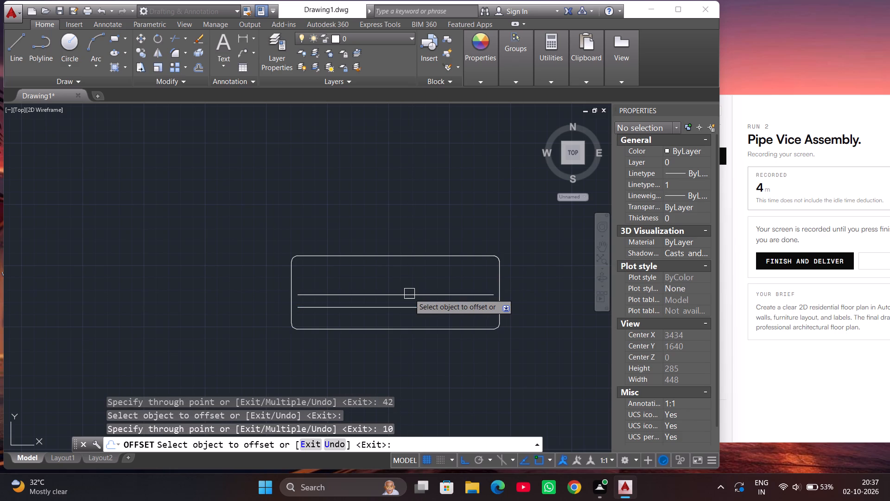
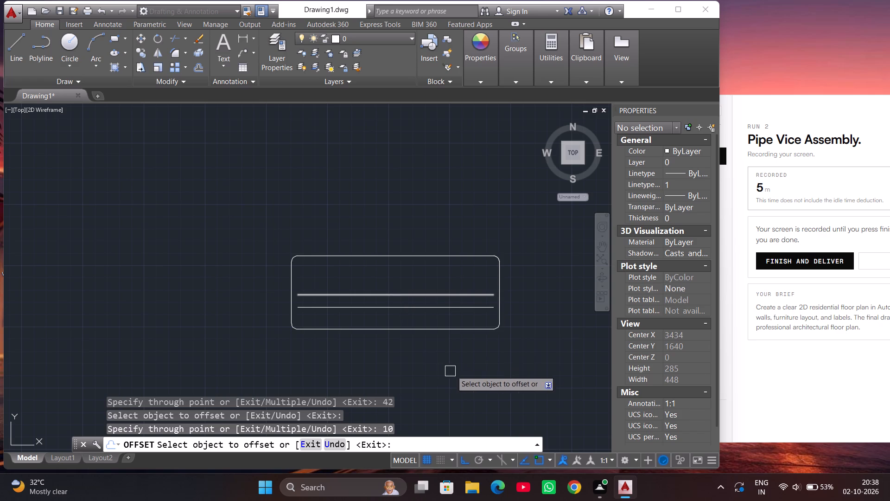
Offset the rectangle's right side line 70 inward.
click(499, 298)
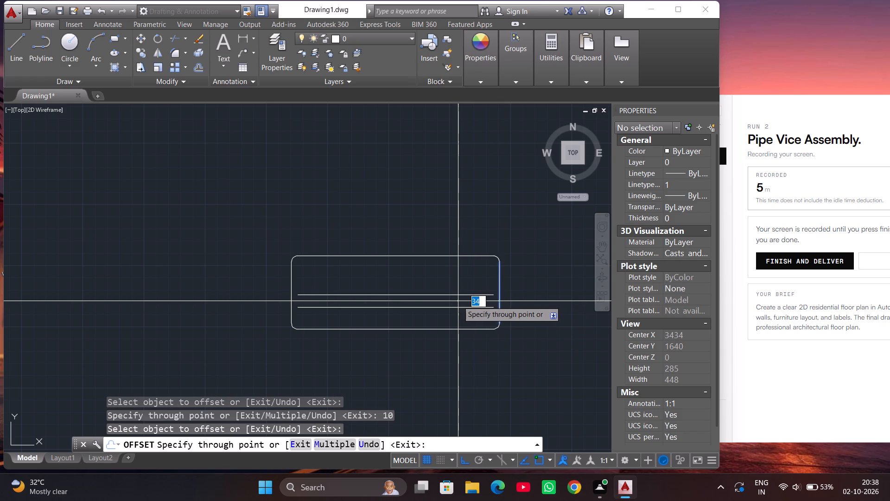
text(70)
key(Return)
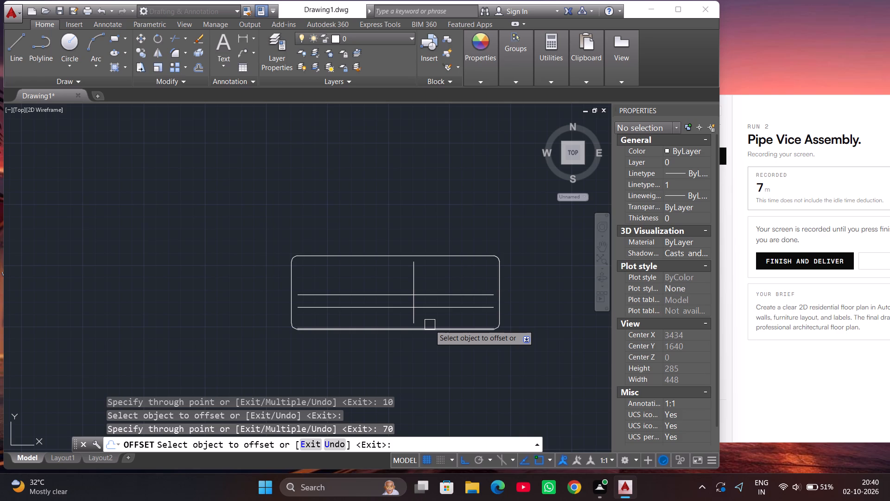
Offset the new inner vertical line 22 to its left and 22 to its right.
click(411, 277)
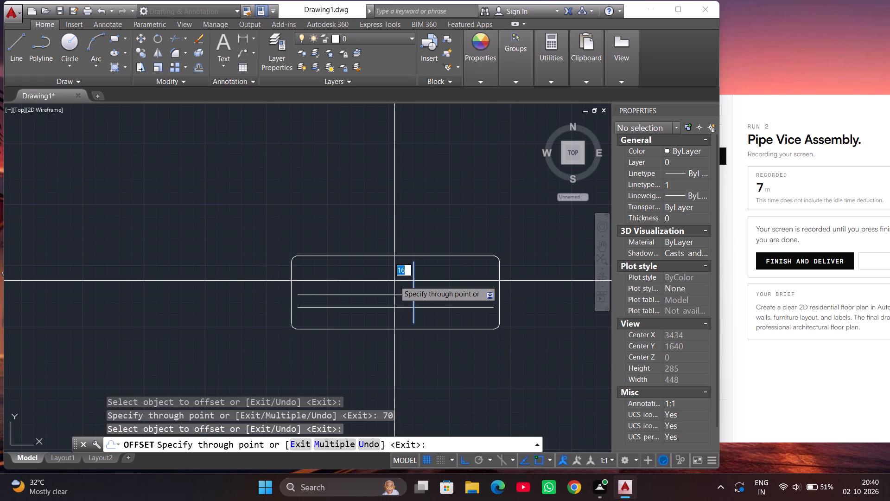
text(22)
key(Return)
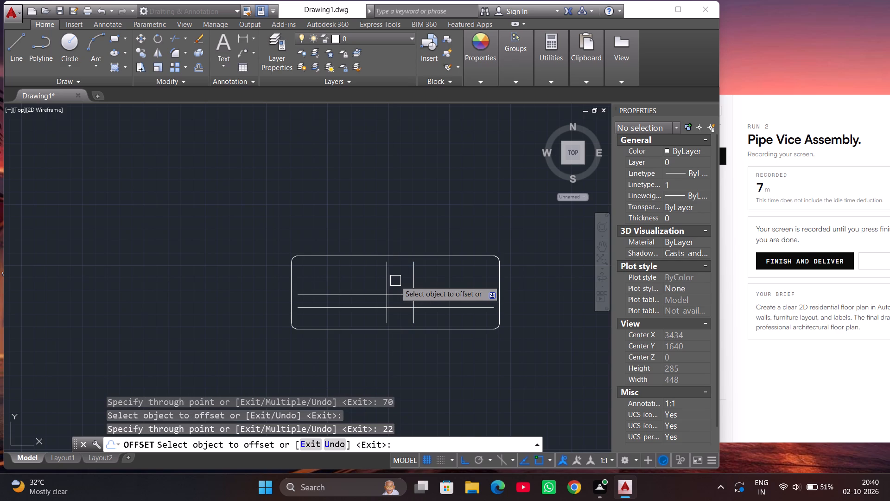
click(413, 278)
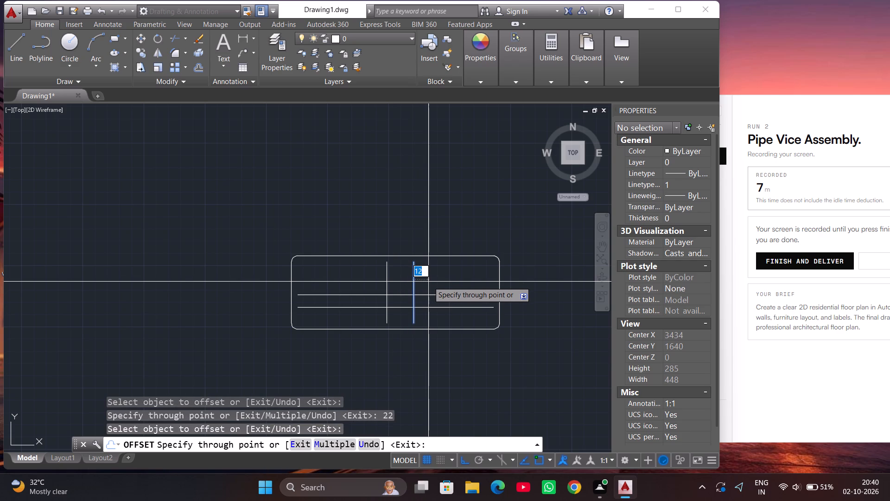
text(22)
key(Return)
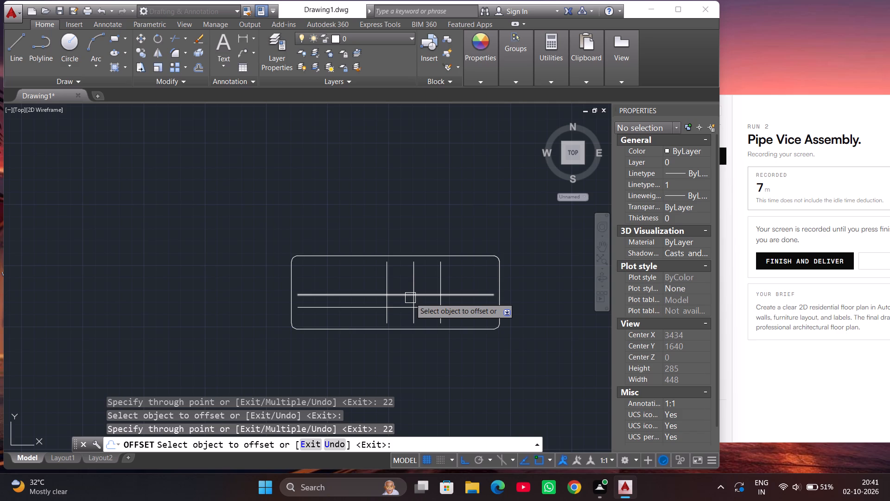
key(Escape)
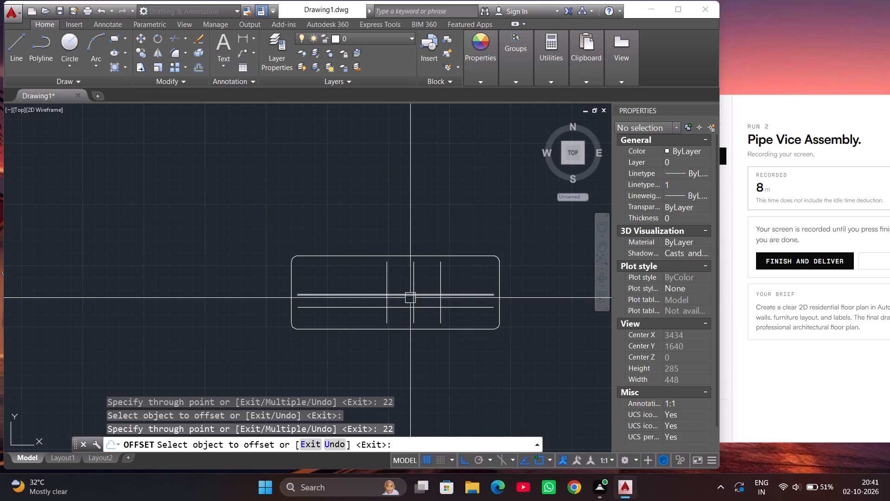
key(Escape)
Draw a closed 40 by 20 rectangle with lines, its bottom edge centred on the middle vertical line's midpoint.
key(l)
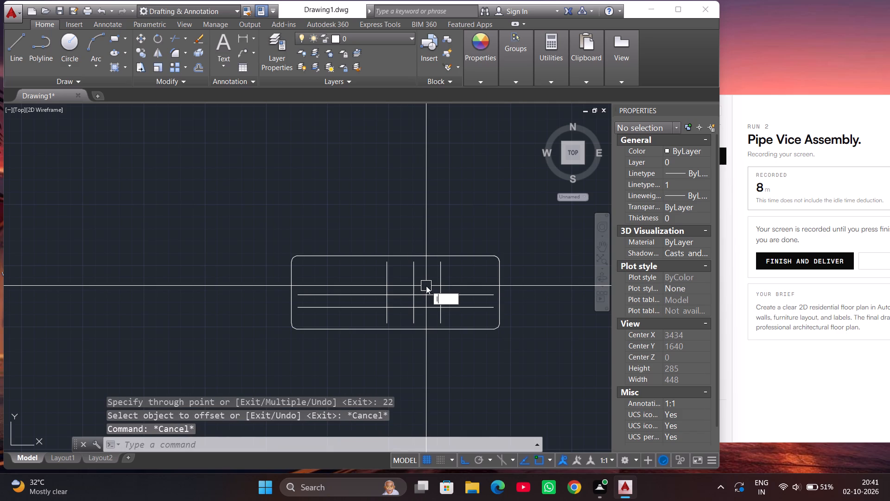
key(Return)
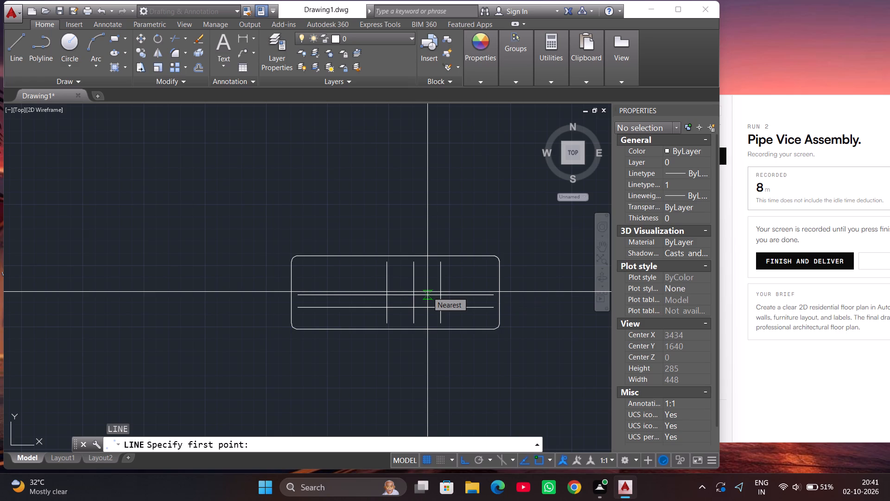
scroll(419, 289, up, 2)
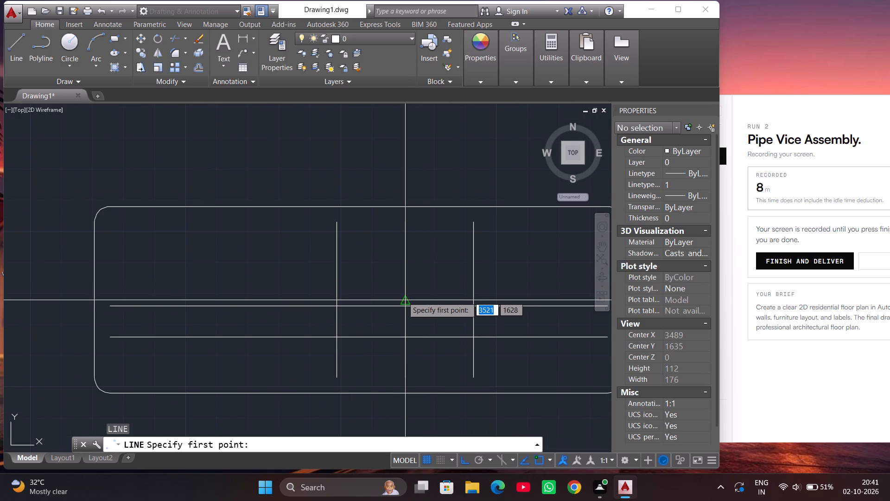
click(403, 297)
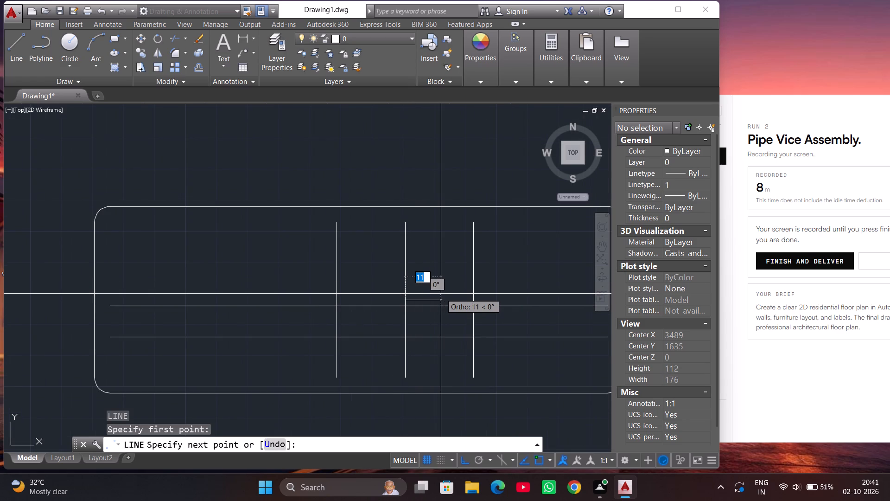
text(20)
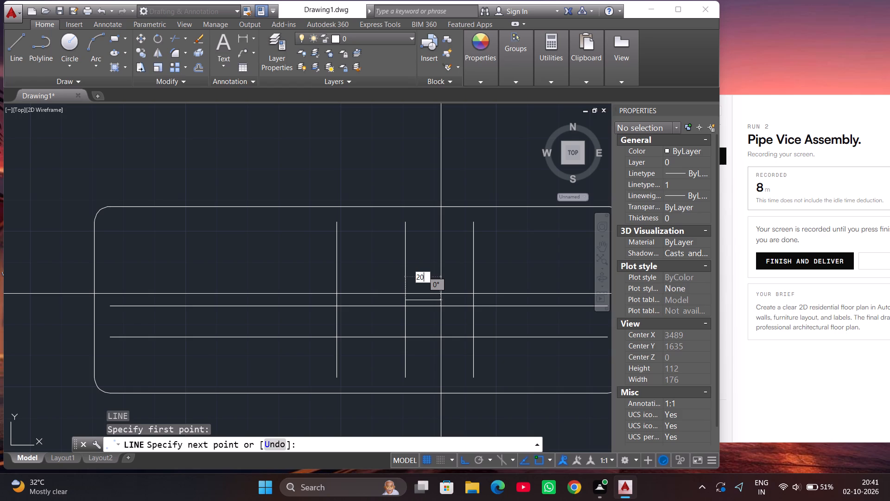
key(Return)
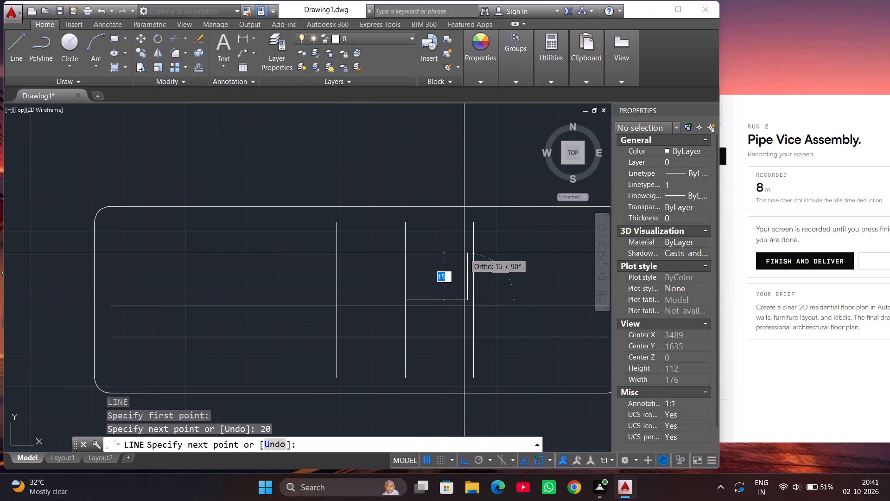
text(20)
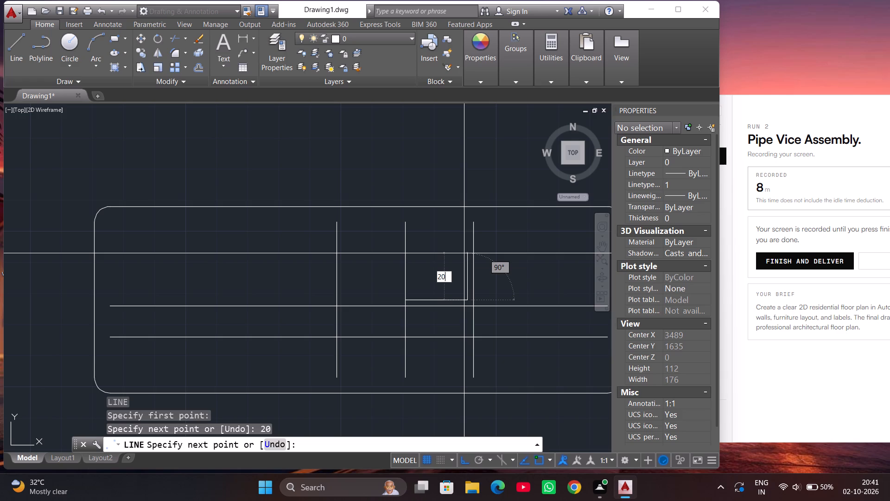
key(Return)
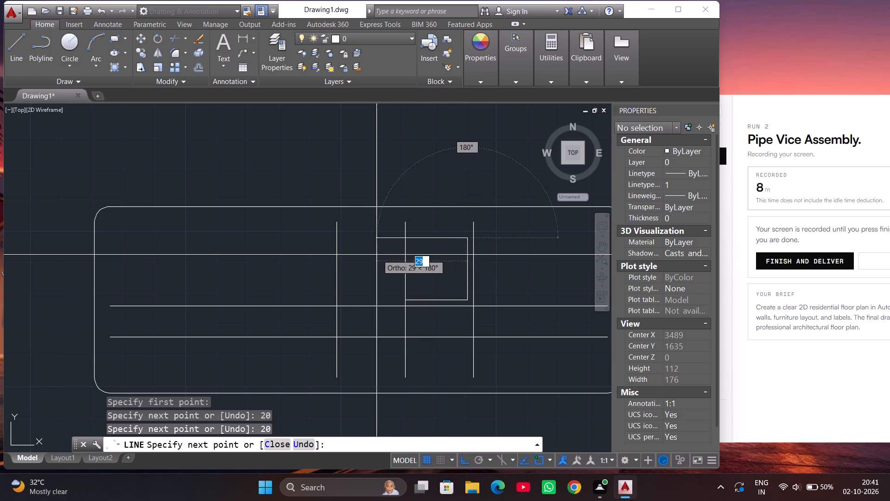
text(40)
key(Return)
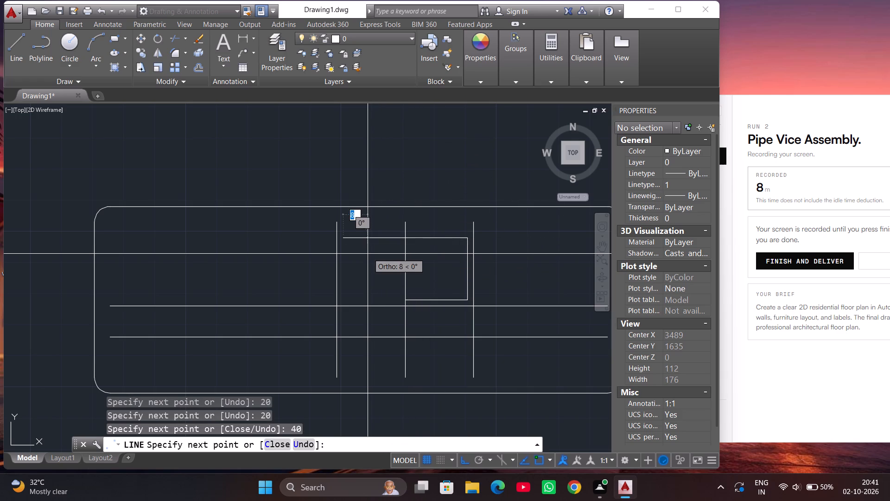
key(4)
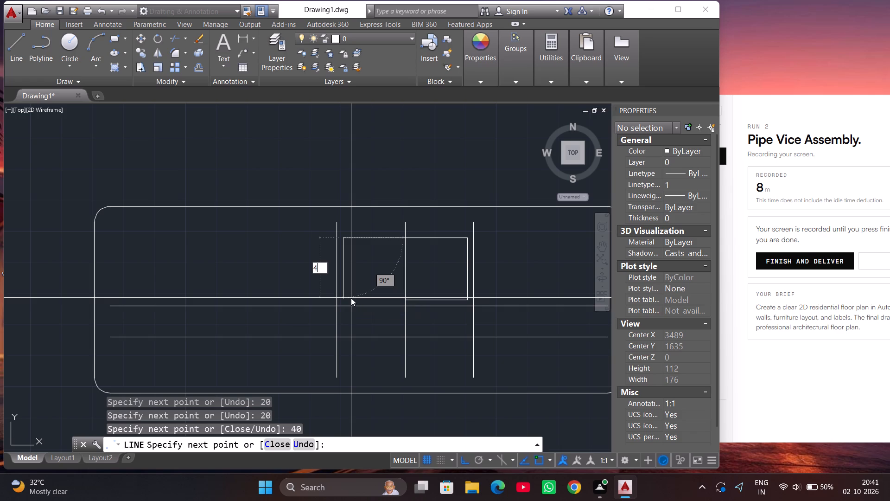
key(BackSpace)
key(2)
key(0)
key(Return)
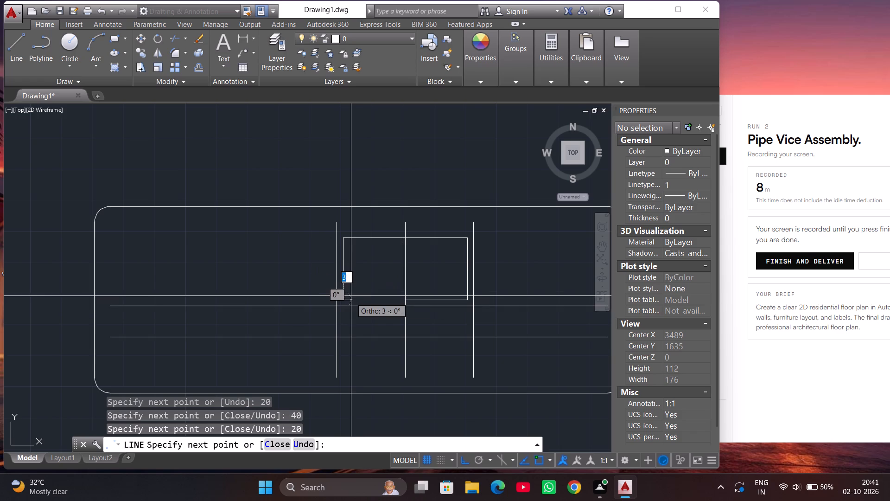
click(405, 300)
key(Escape)
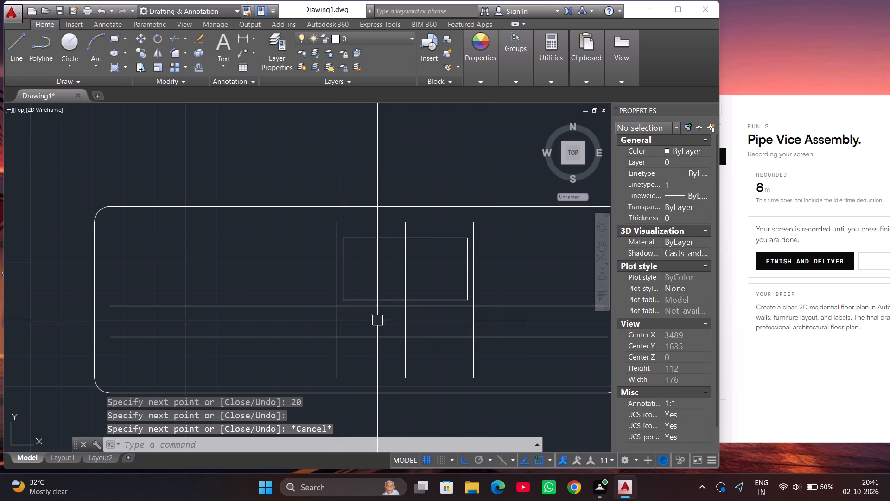
Trim away the part of the middle vertical line that lies inside the 40 by 20 rectangle.
text(tr)
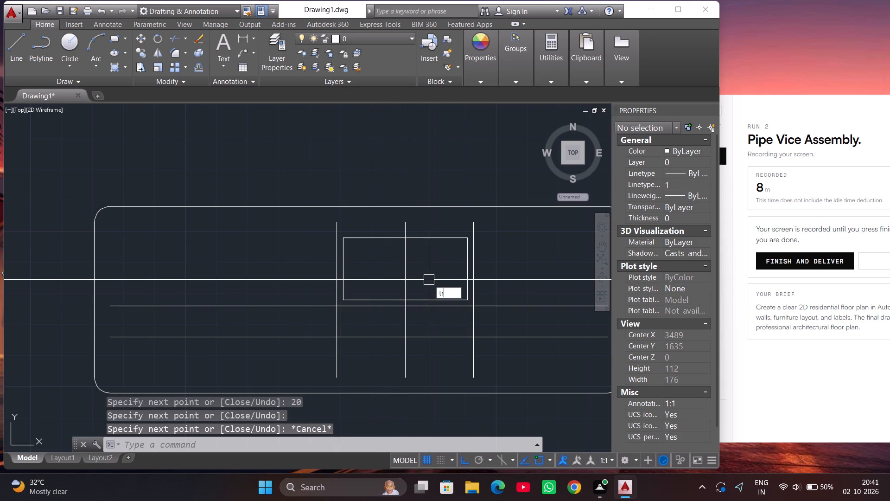
key(Return)
key(Return)
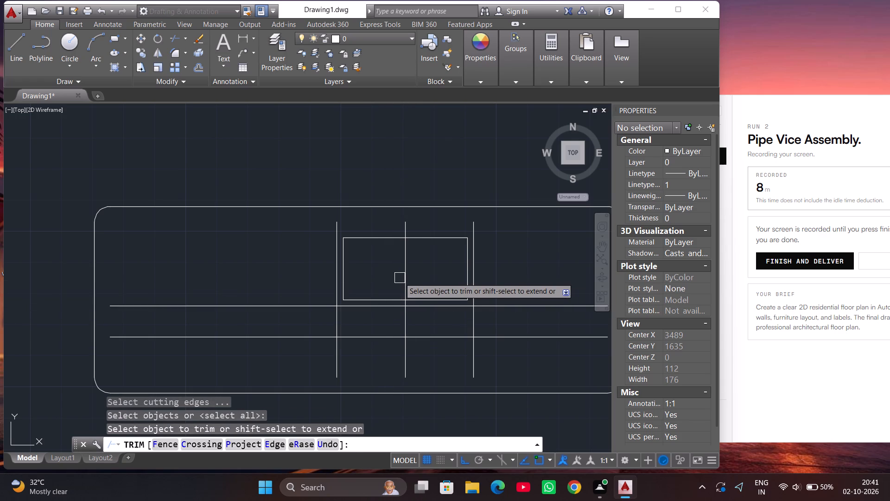
click(407, 276)
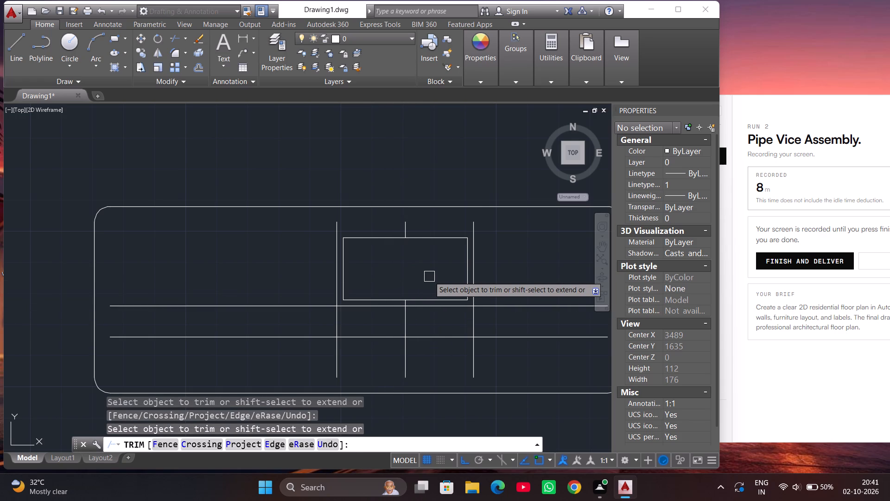
key(Escape)
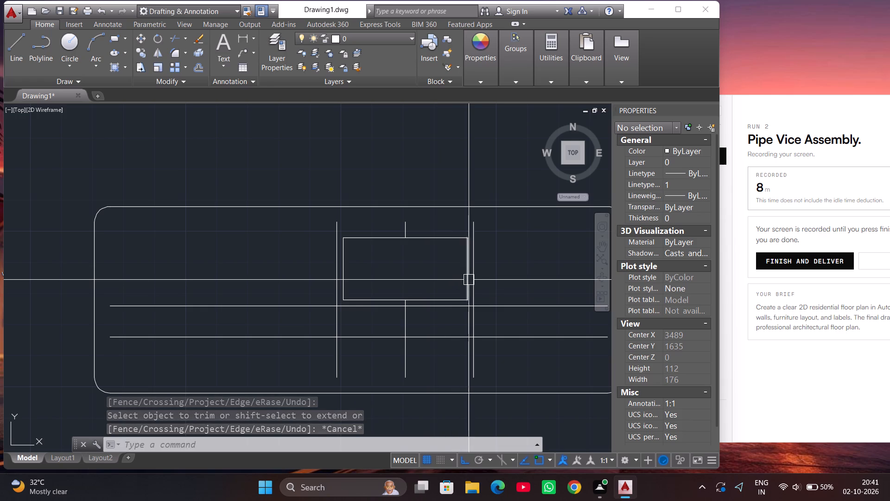
Offset the short centre line stub above the small rectangle 30 to the right and 30 to the left.
scroll(472, 282, down, 1)
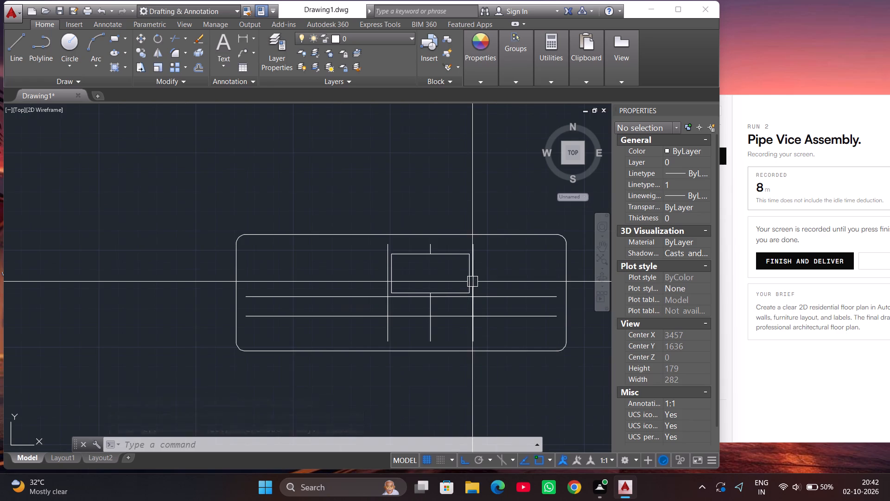
scroll(510, 327, down, 2)
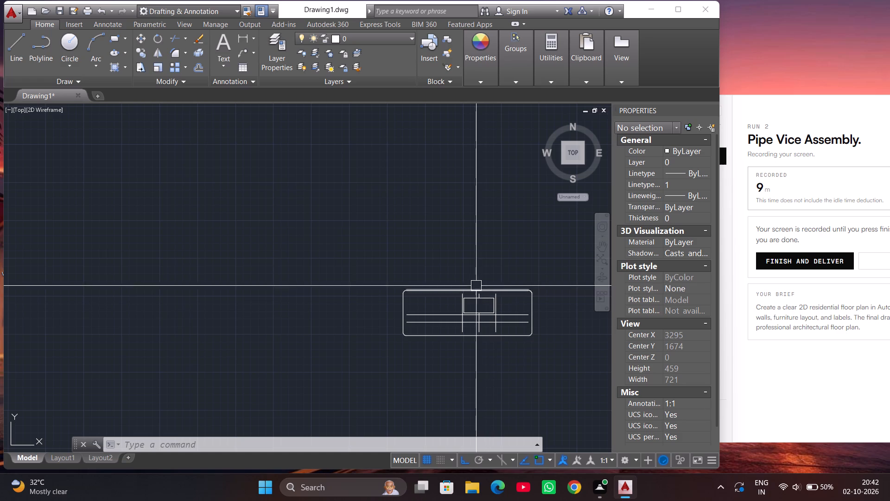
scroll(492, 276, up, 2)
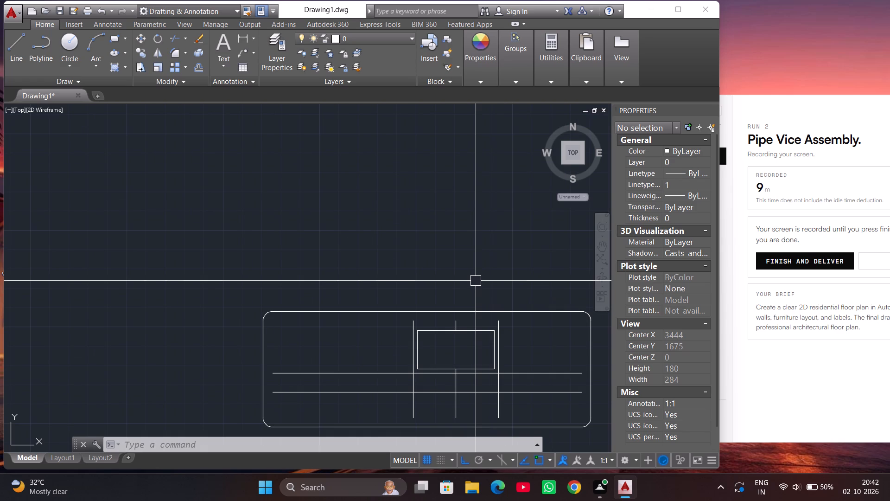
text(of)
key(Return)
key(Return)
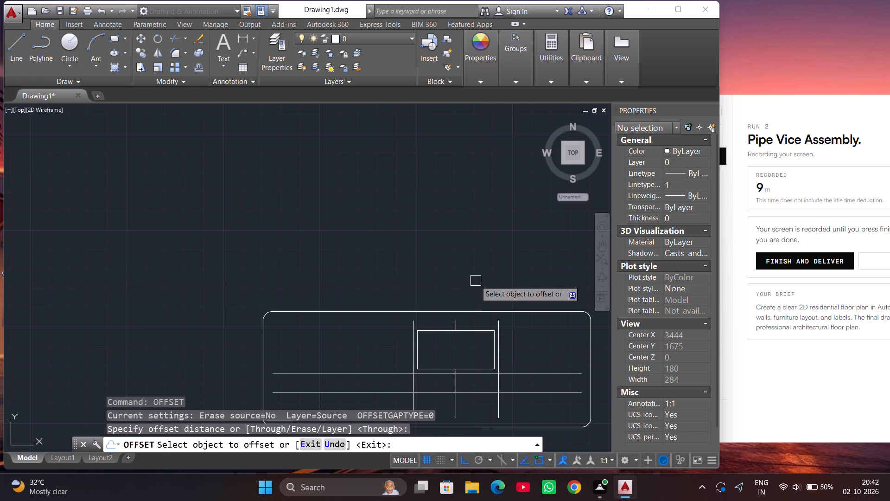
click(457, 320)
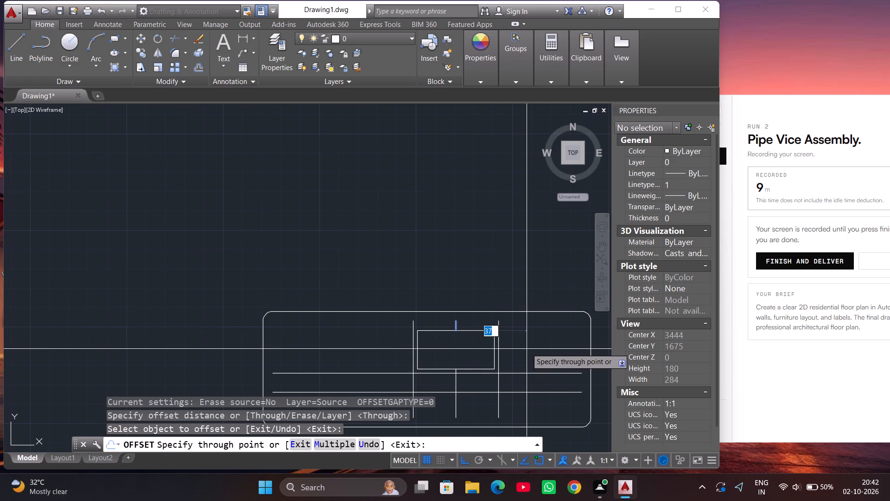
text(30)
key(Return)
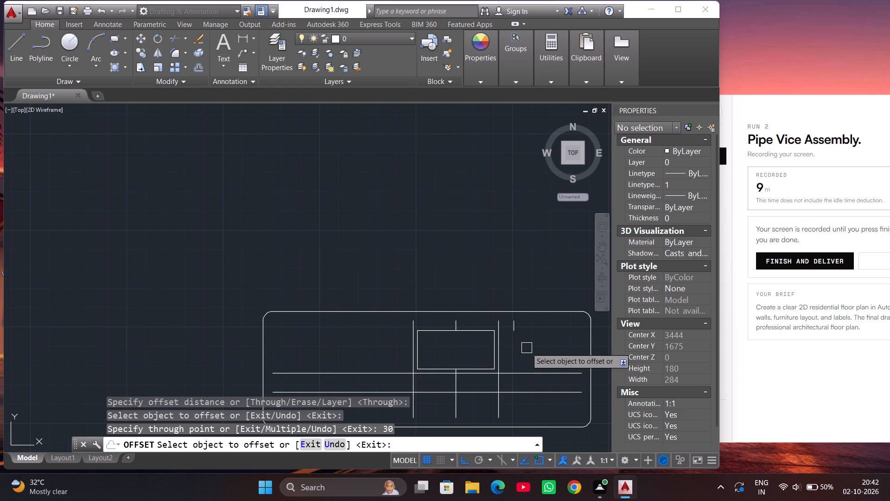
click(458, 320)
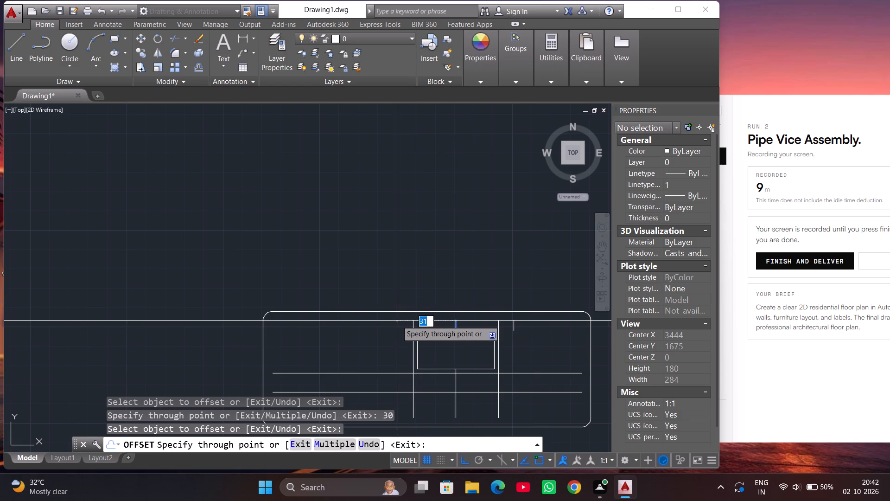
text(30)
key(Return)
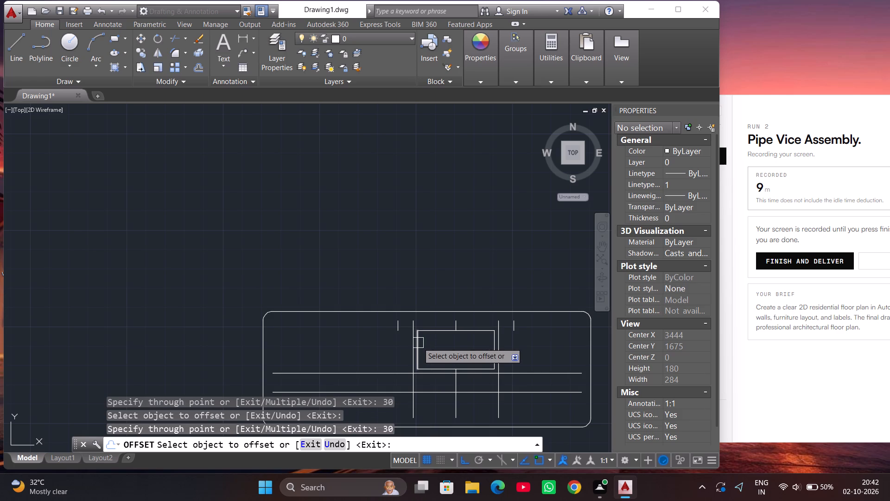
key(Escape)
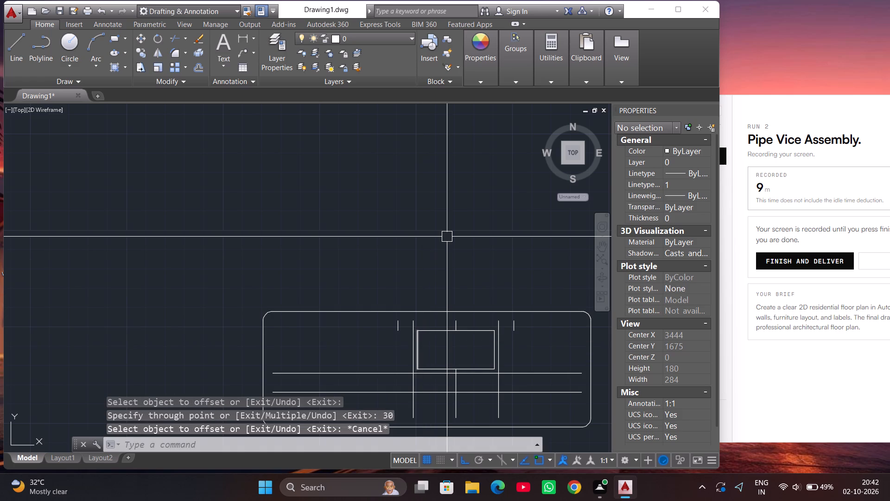
Extend the two short outer stubs, 30 either side of centre, up to the outline's top edge and down to its bottom edge.
text(ex)
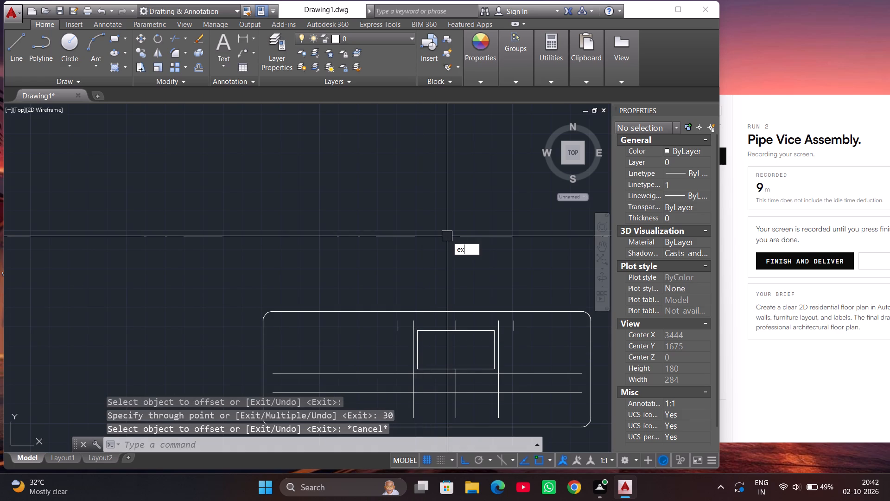
key(Return)
key(Return)
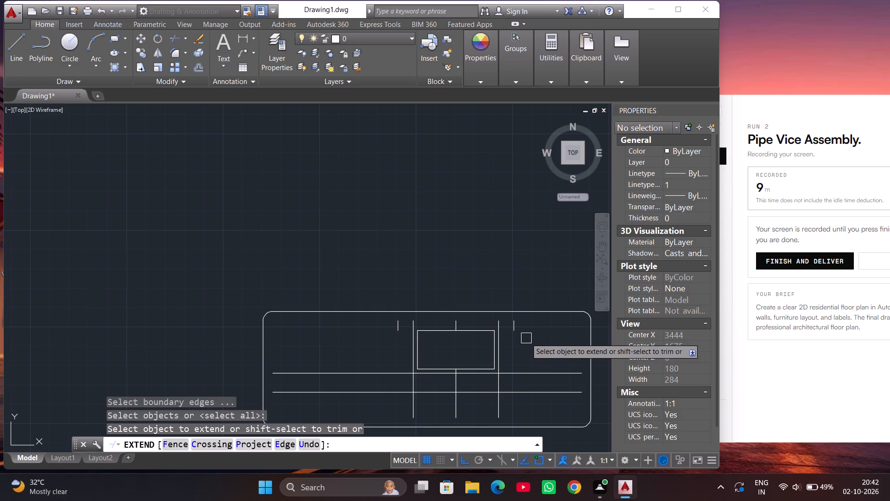
click(515, 330)
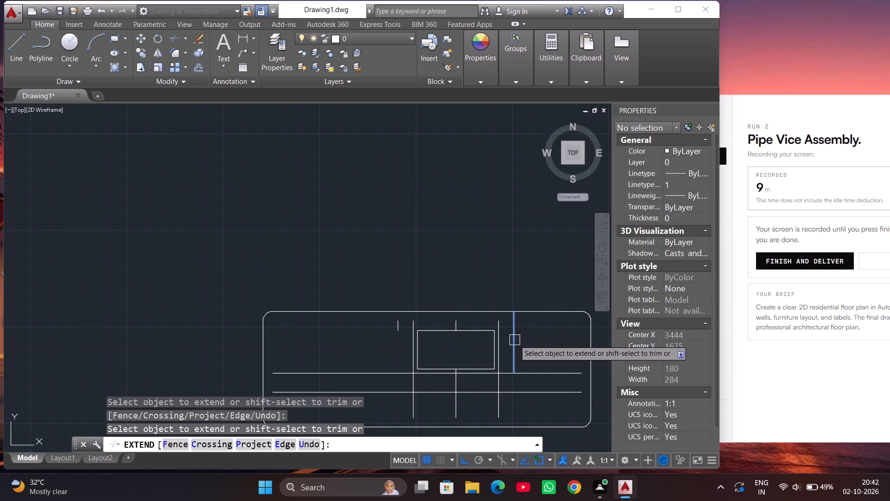
click(513, 354)
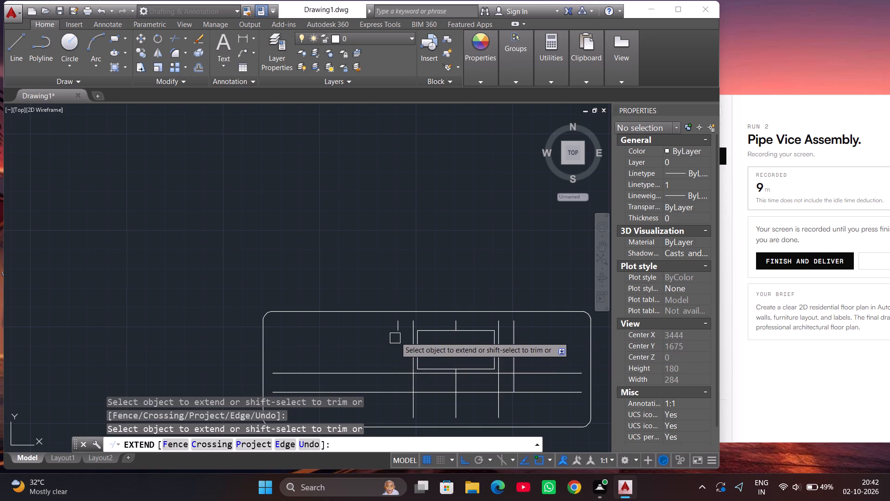
click(395, 326)
click(395, 331)
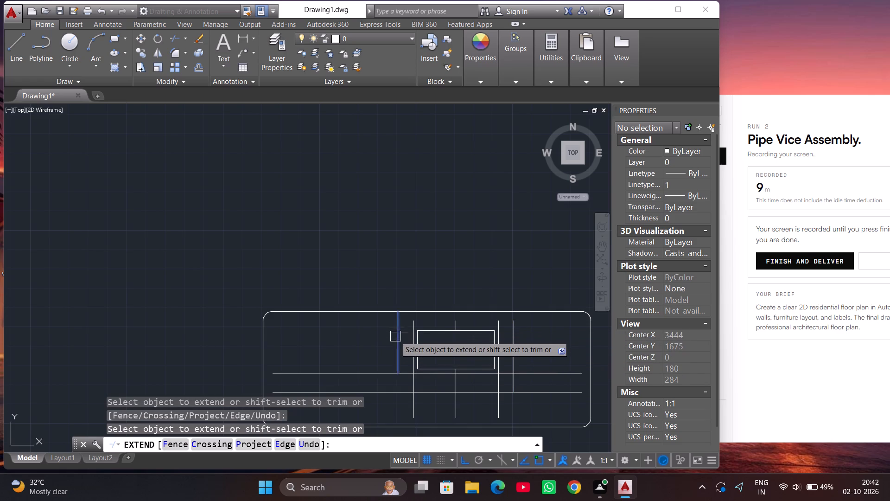
click(394, 349)
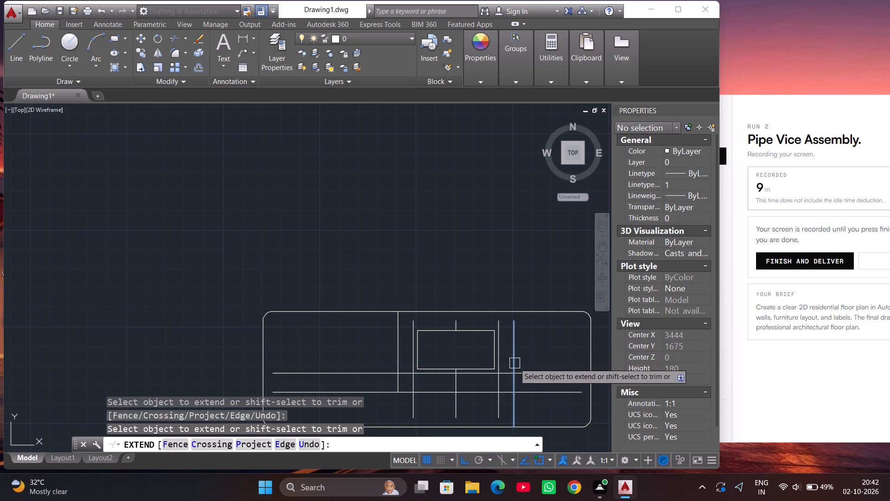
click(515, 363)
click(399, 359)
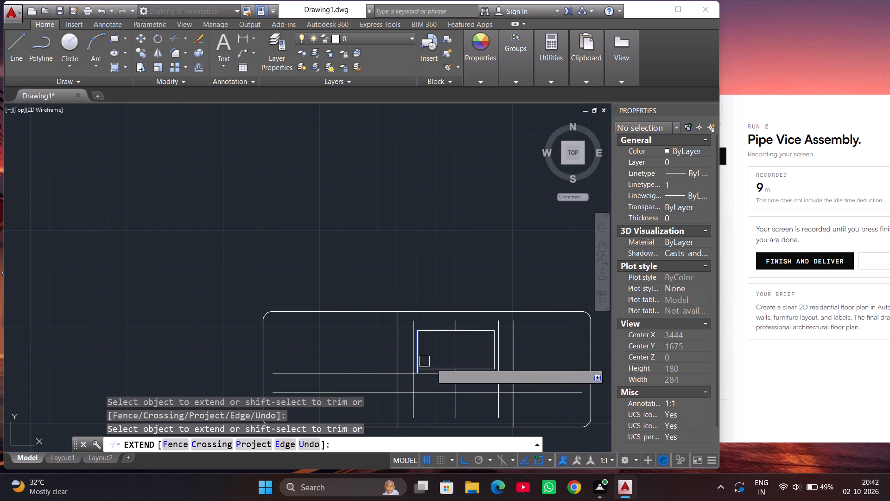
click(513, 353)
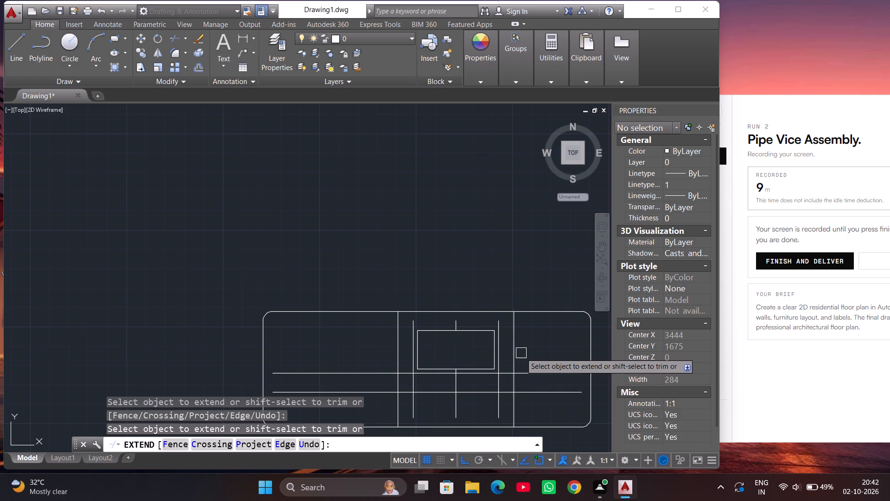
Extend the two vertical lines flanking the small rectangle and the short centre stub up to the outline's top edge.
click(502, 343)
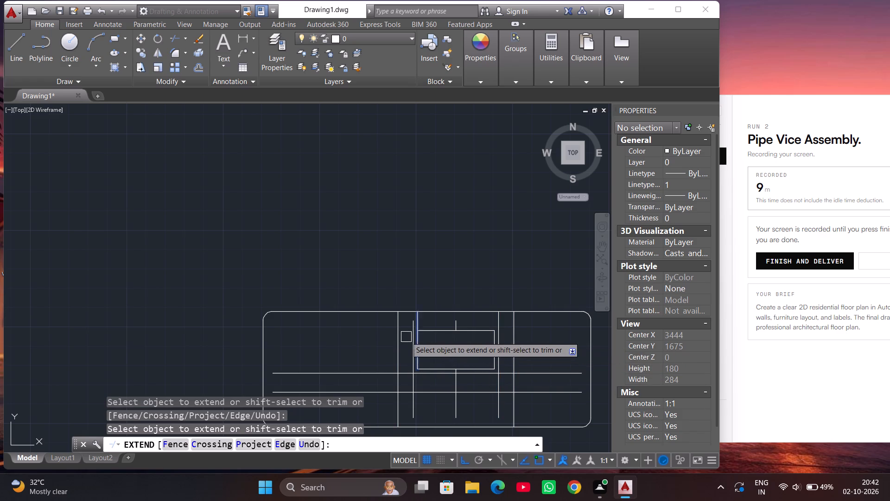
click(410, 329)
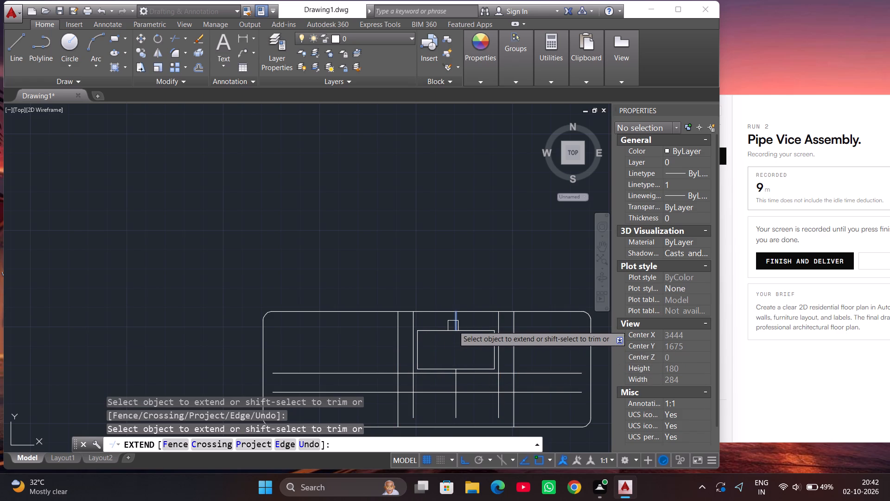
click(457, 325)
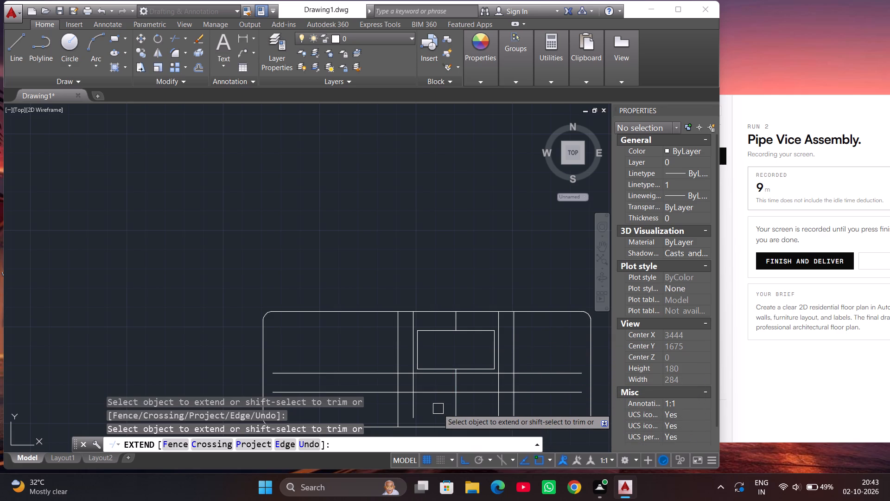
key(Escape)
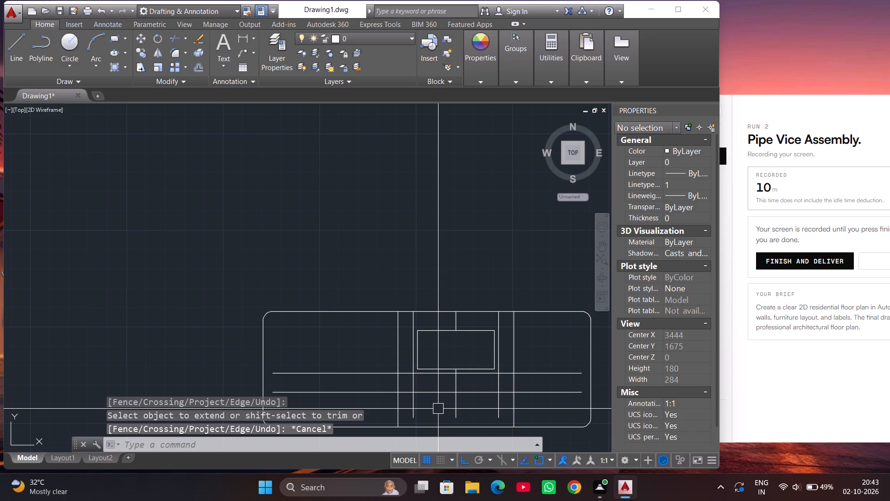
Trim away the parts of all five vertical lines that lie below the lower inner horizontal line.
text(tr)
key(Return)
key(Return)
click(392, 407)
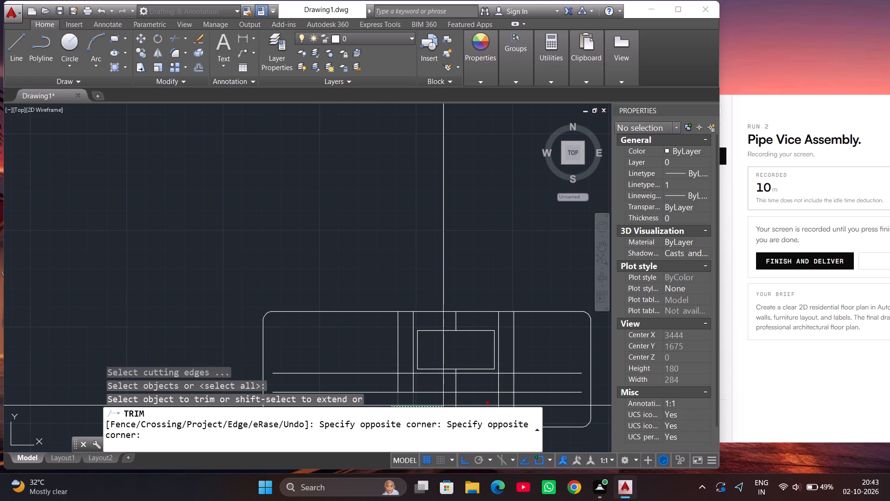
scroll(427, 221, down, 4)
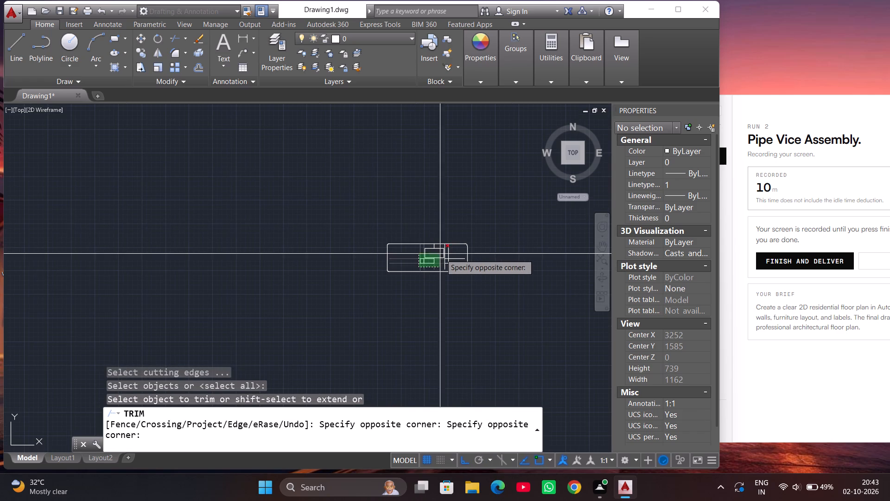
scroll(447, 255, up, 4)
click(464, 297)
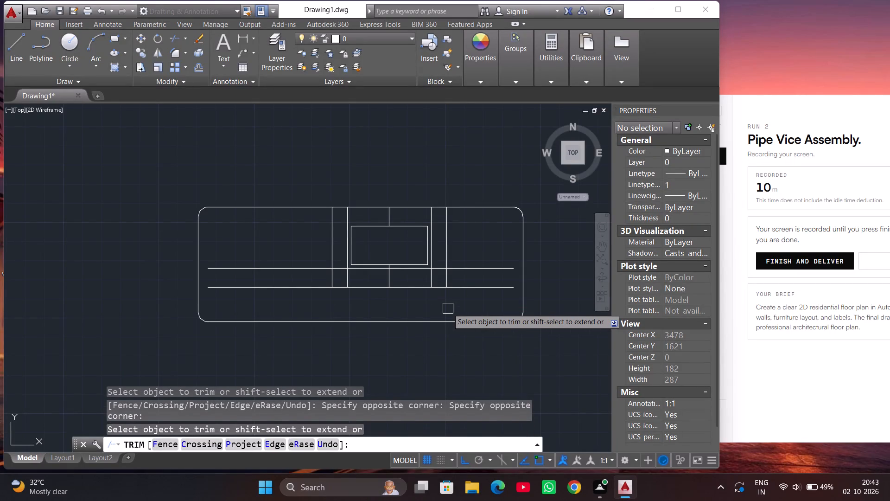
Trim the right ends of the horizontal lines, the lower back to the outermost right vertical and the upper to the vertical beside the rectangle.
click(466, 290)
click(467, 268)
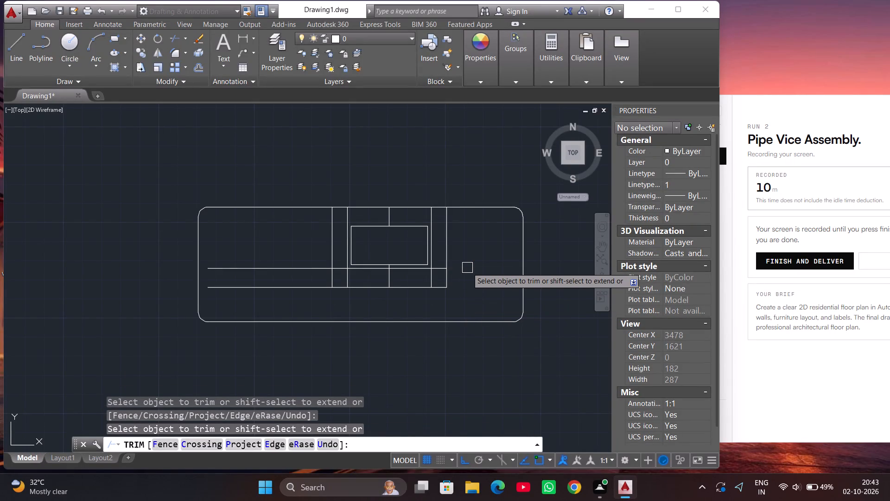
click(439, 270)
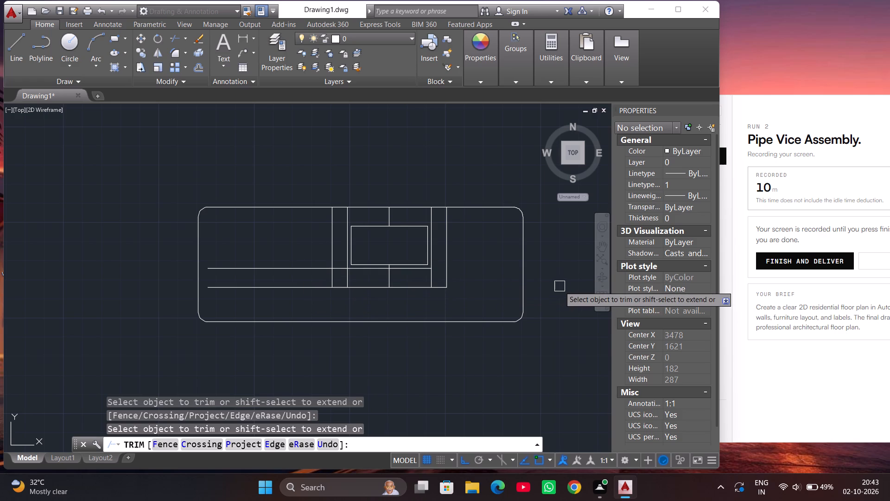
scroll(559, 286, down, 1)
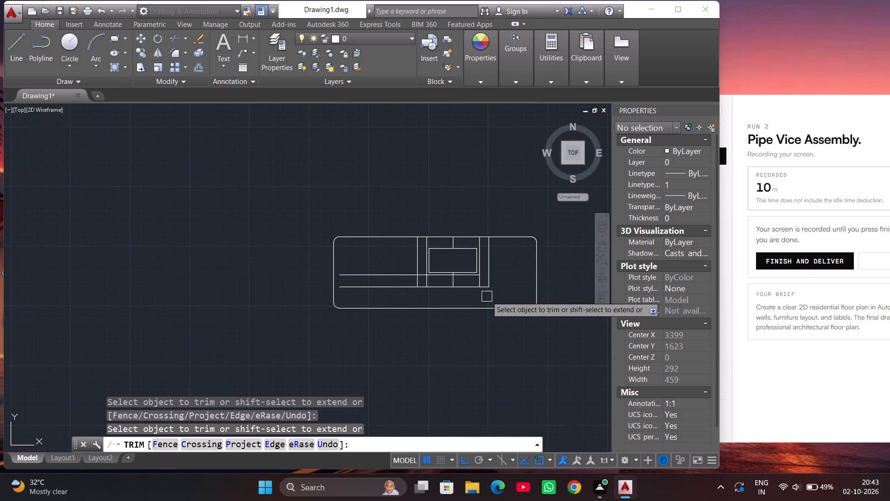
text(of)
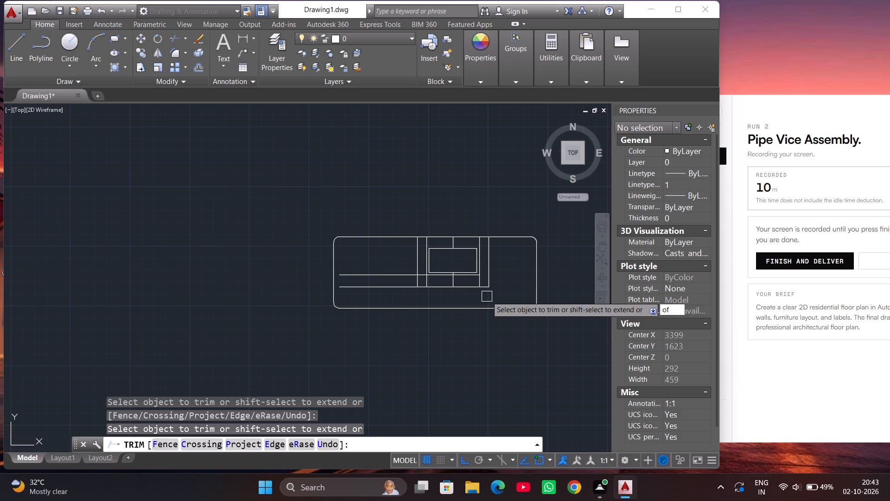
key(Escape)
key(Escape)
key(Escape)
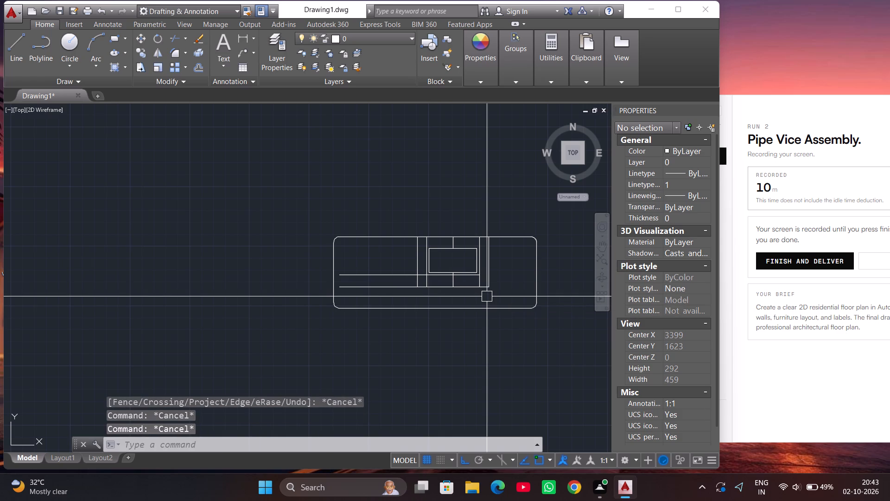
Offset the leftmost inner vertical line about 25 to its left.
text(of)
key(Return)
key(Return)
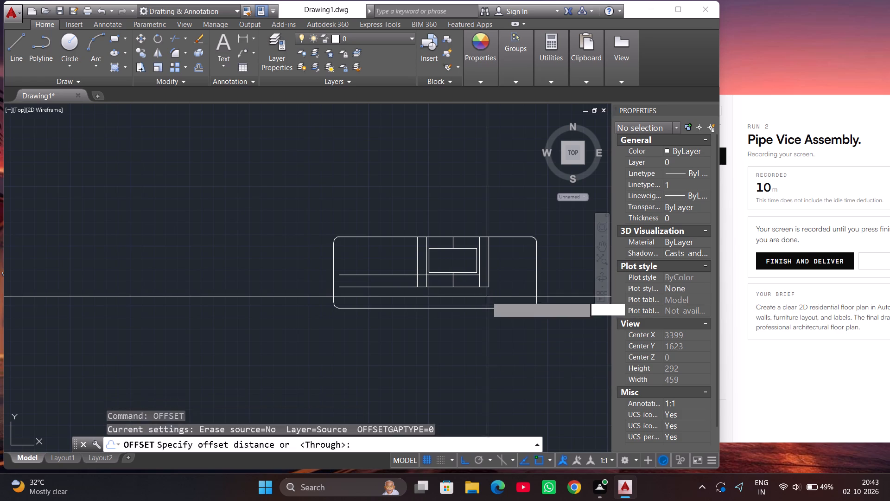
click(417, 263)
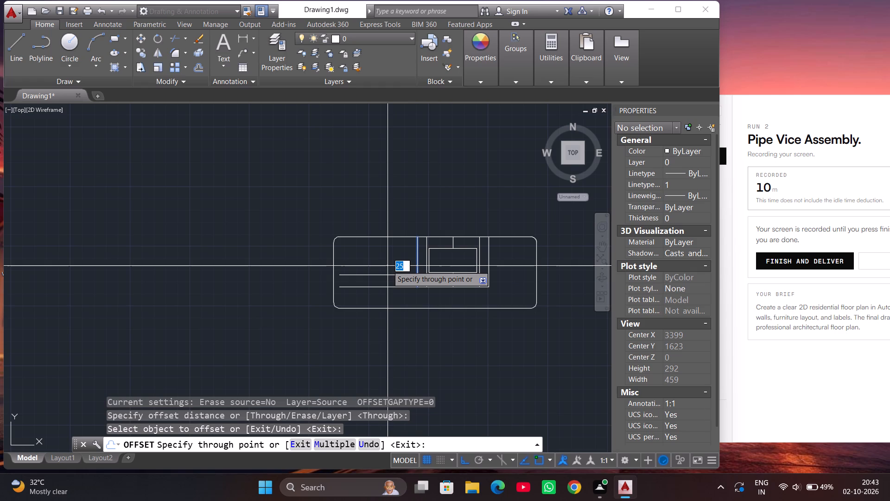
click(388, 266)
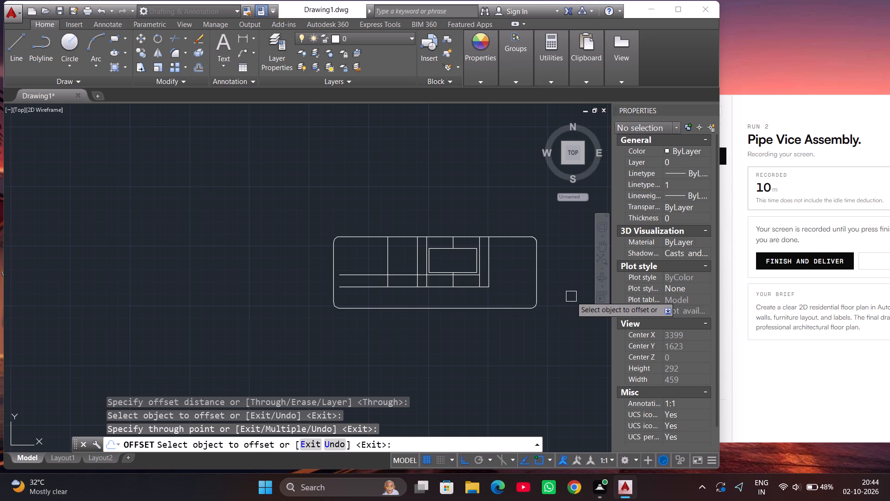
Offset the outline's top edge 10 downward.
scroll(571, 296, down, 1)
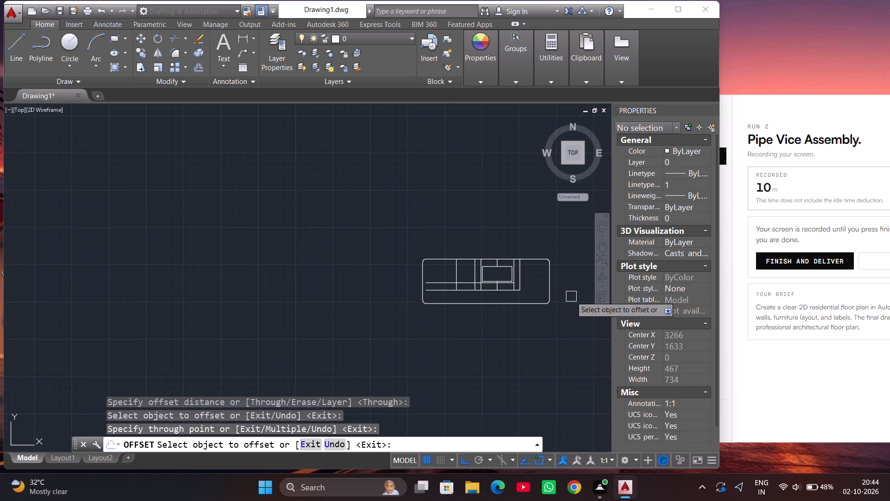
scroll(492, 278, up, 3)
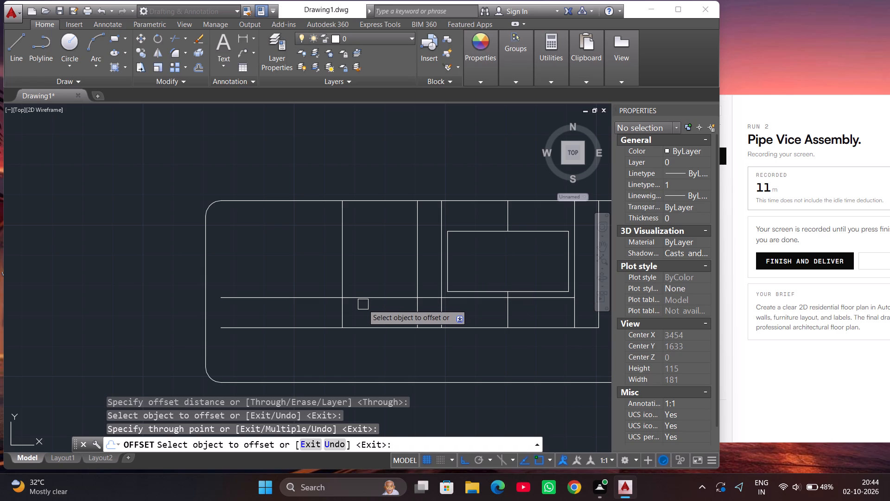
click(381, 201)
text(10)
key(Return)
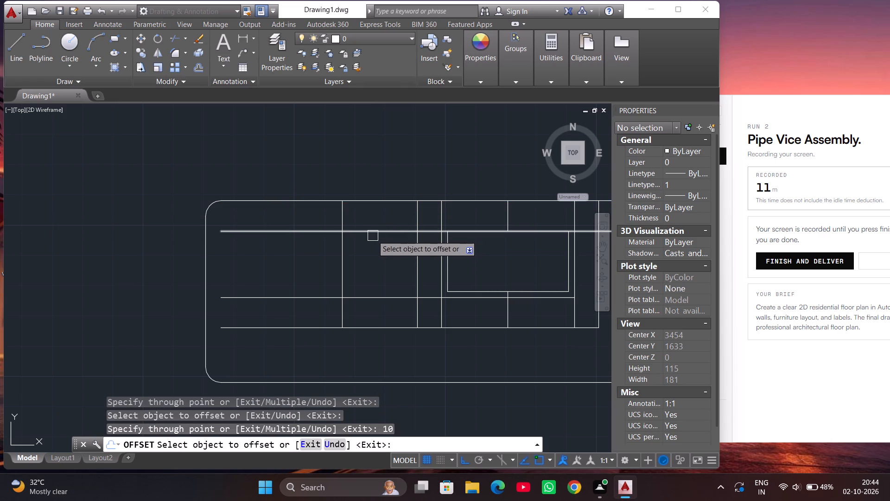
click(341, 251)
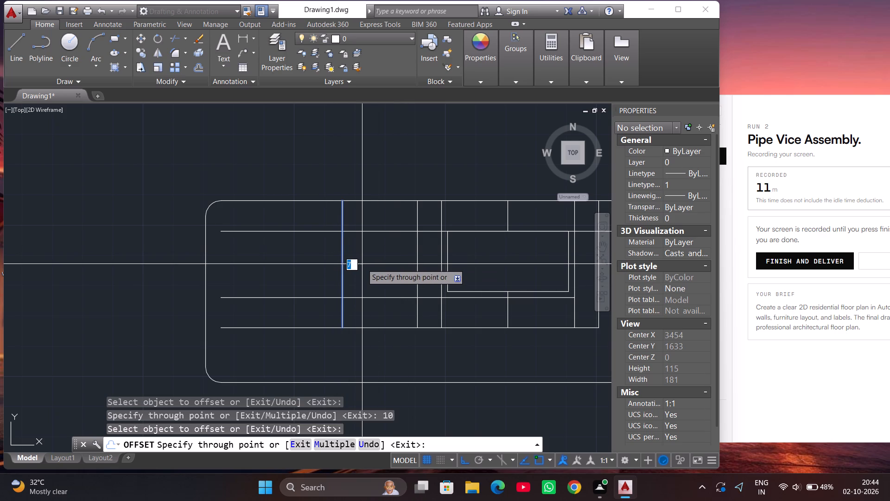
key(Escape)
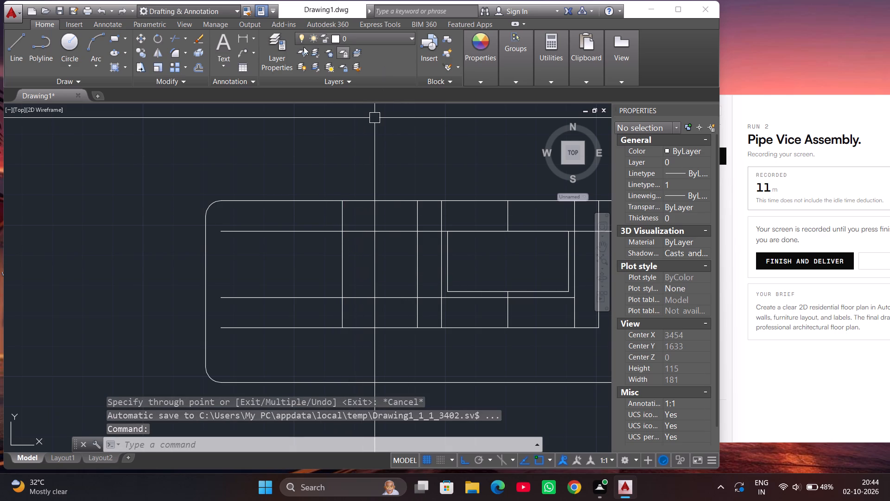
Add a horizontal linear dimension above the top edge between the two vertical lines just left of the small rectangle.
click(246, 37)
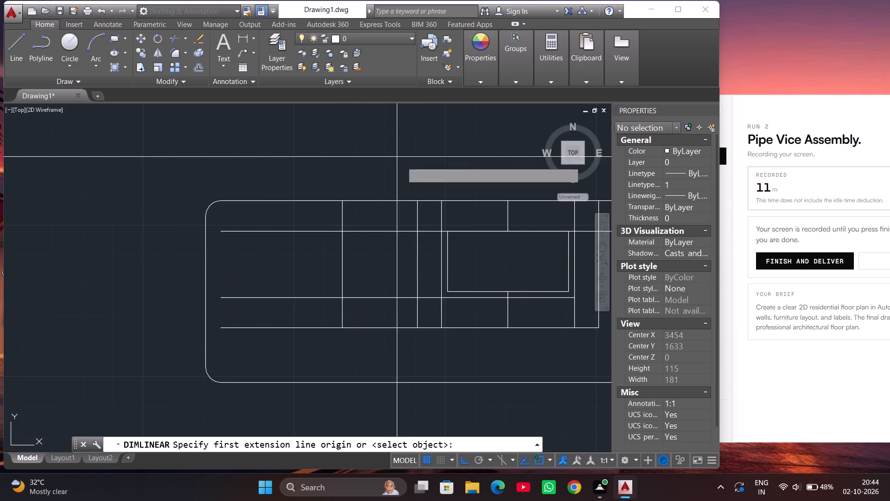
click(439, 198)
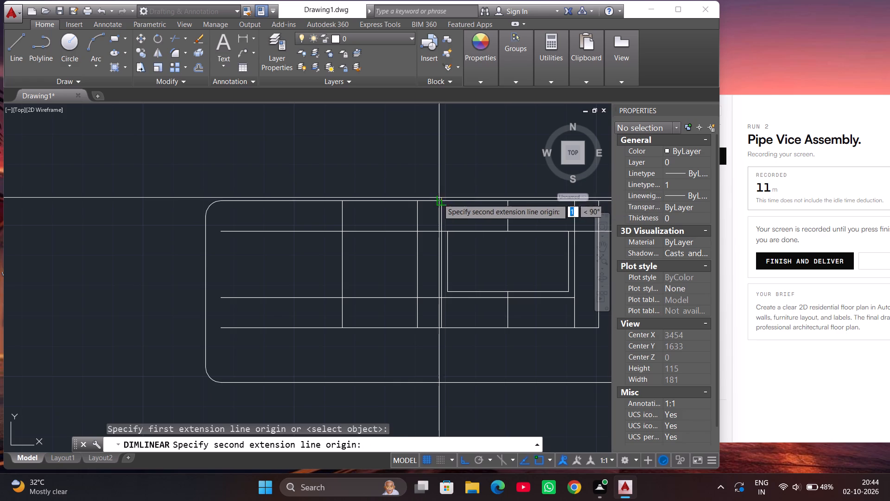
click(418, 197)
click(419, 177)
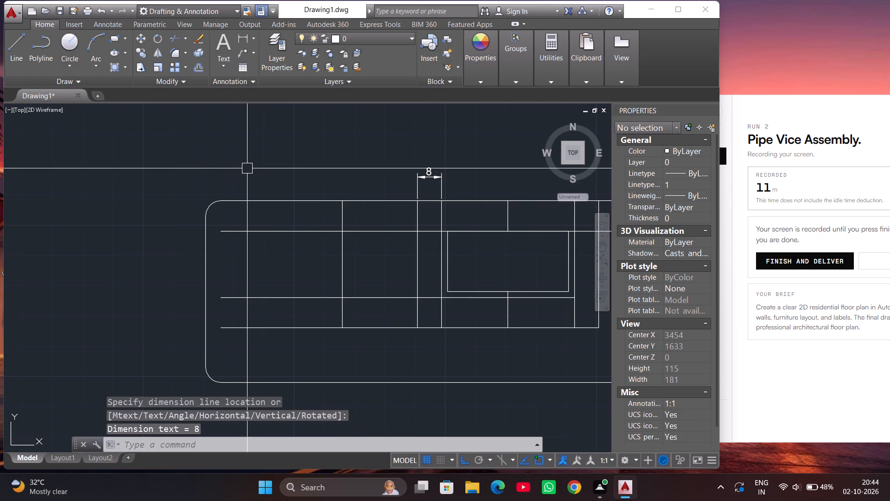
Offset the new leftmost inner vertical line 9 to its left.
text(of)
key(Return)
key(Return)
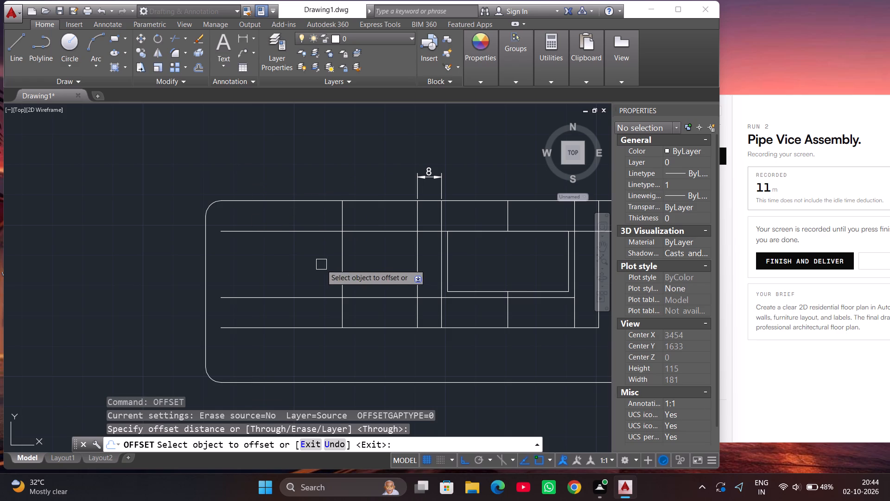
click(341, 259)
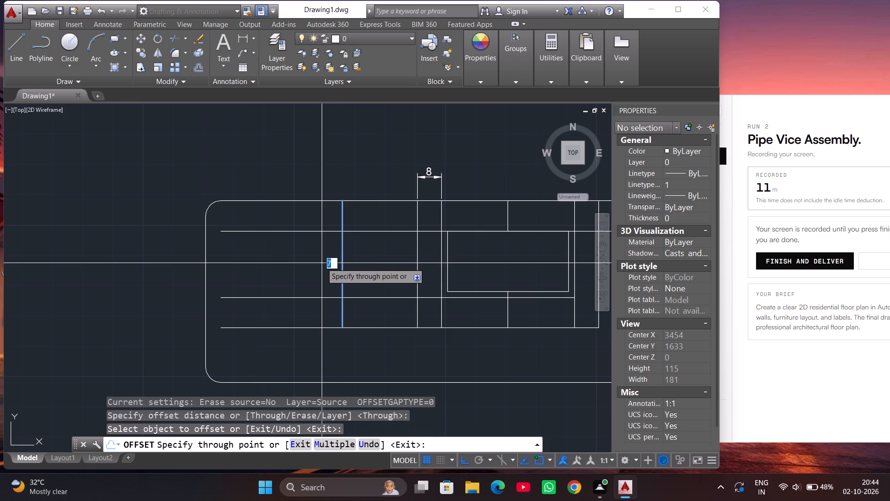
key(9)
key(Return)
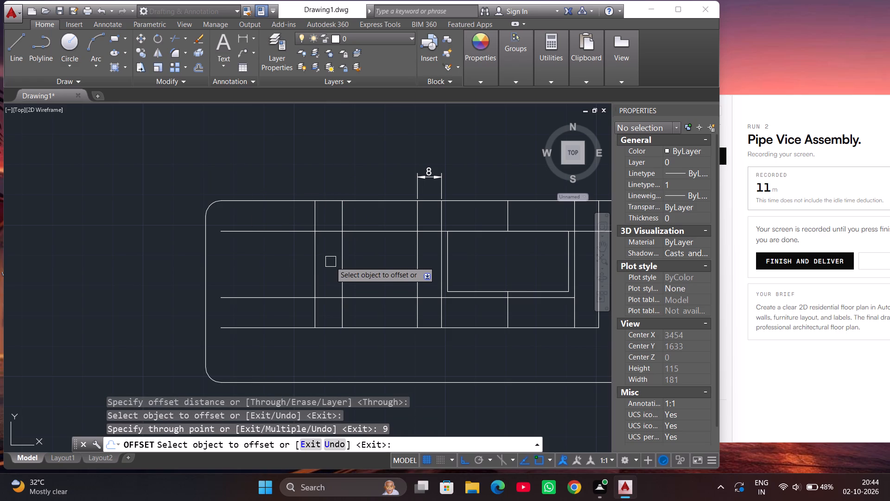
Trim off the horizontal lines where they run past the leftmost inner vertical line toward the outline's left edge.
key(Escape)
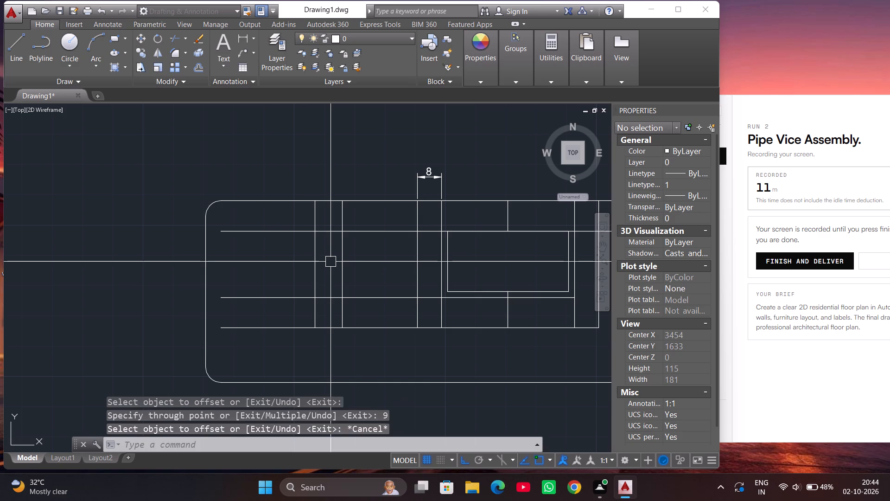
key(Escape)
text(tr)
key(Return)
key(Return)
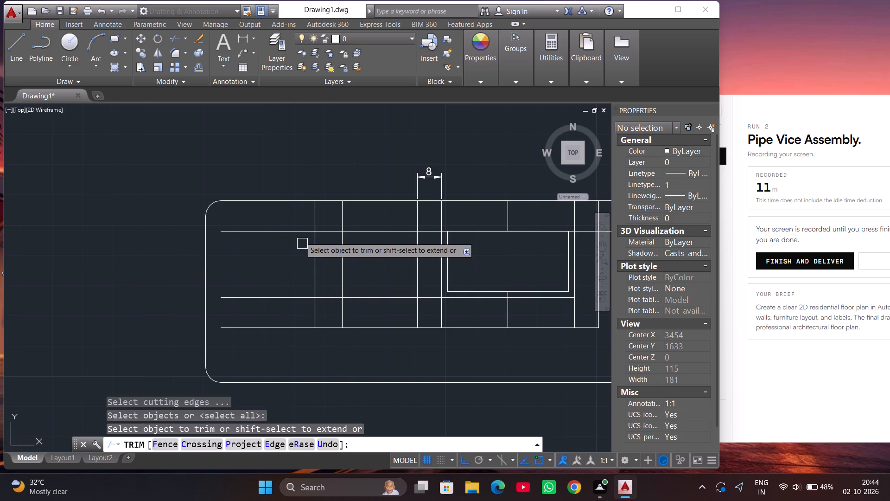
click(286, 220)
click(270, 337)
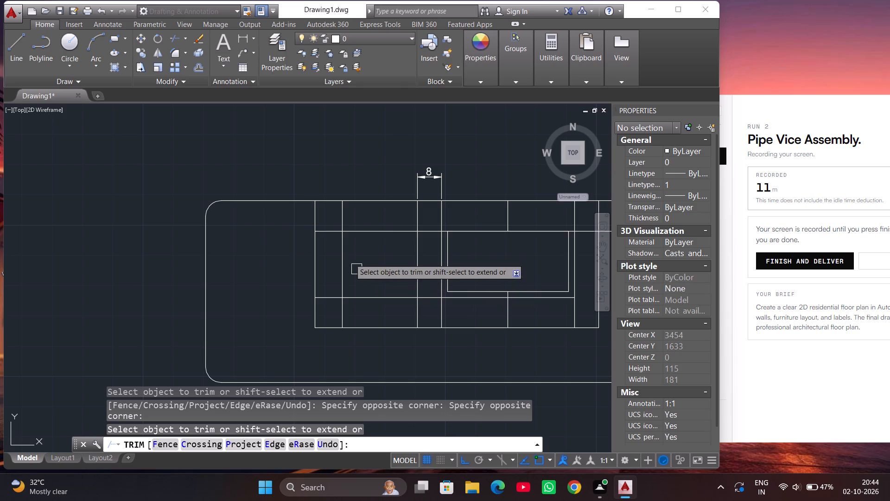
Trim the inner lines left of the small rectangle to leave one small box at the top edge and one at the bottom line.
click(331, 233)
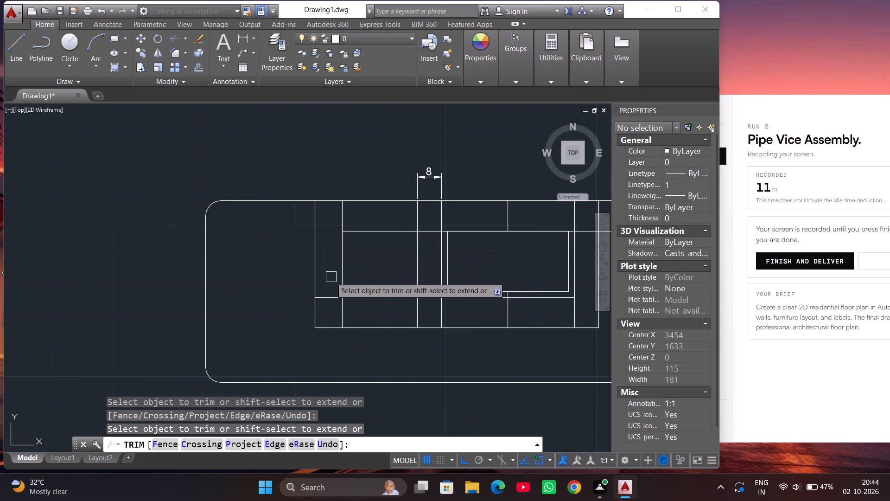
click(330, 296)
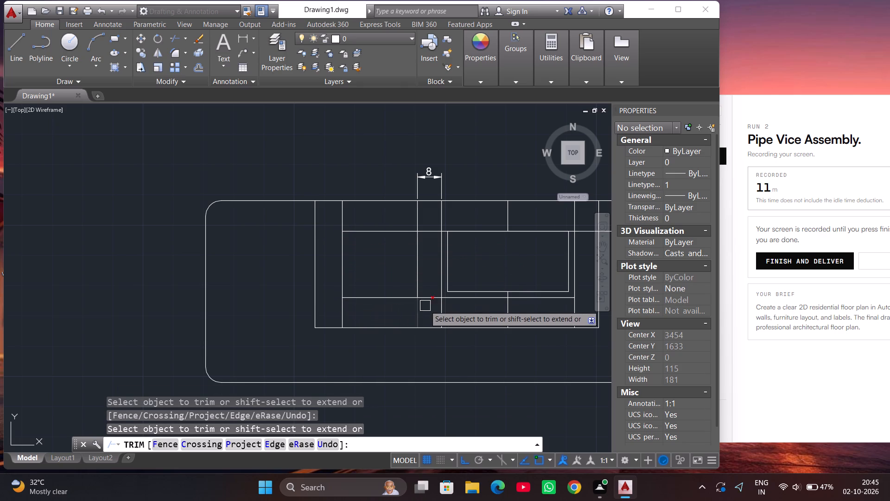
click(430, 298)
click(426, 228)
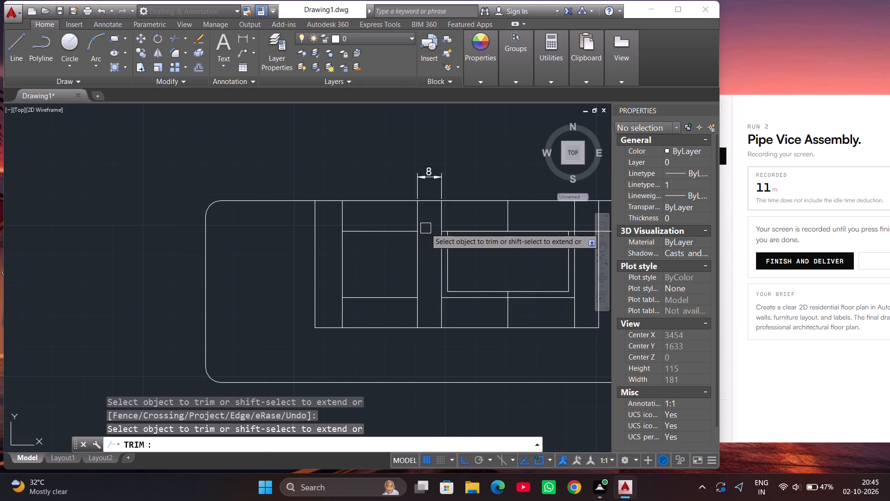
click(415, 248)
click(339, 258)
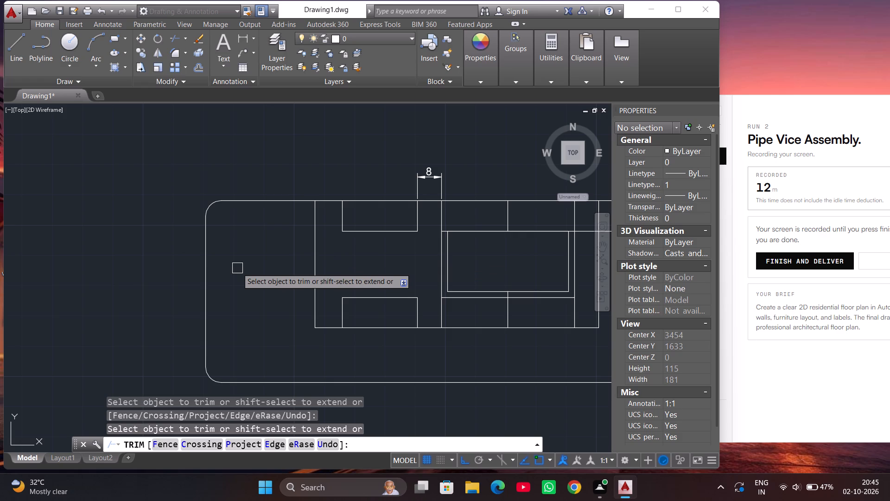
Trim the upper horizontal line on both sides of the small rectangle, as far as the rightmost inner vertical line.
scroll(237, 268, down, 1)
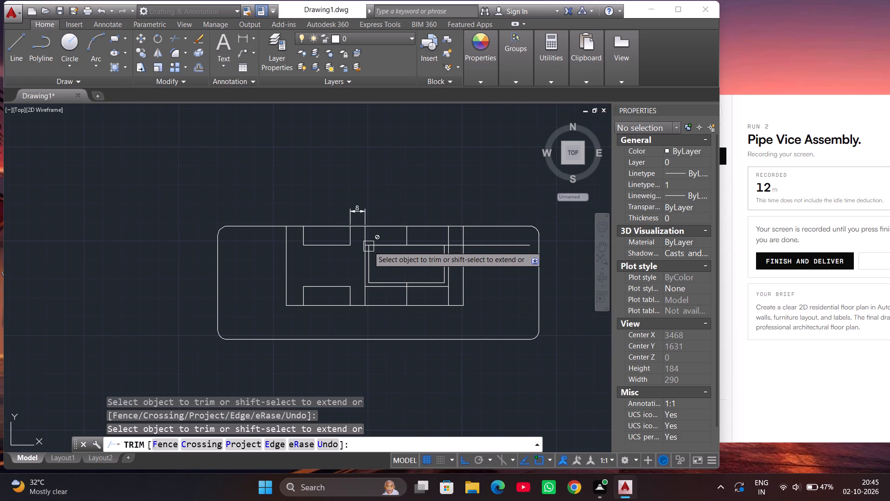
scroll(372, 244, up, 3)
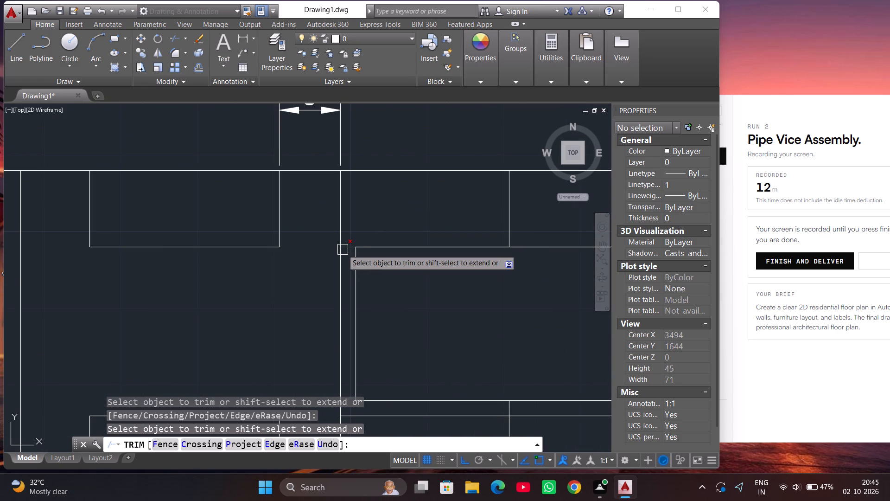
scroll(343, 250, up, 1)
click(356, 250)
scroll(267, 250, down, 2)
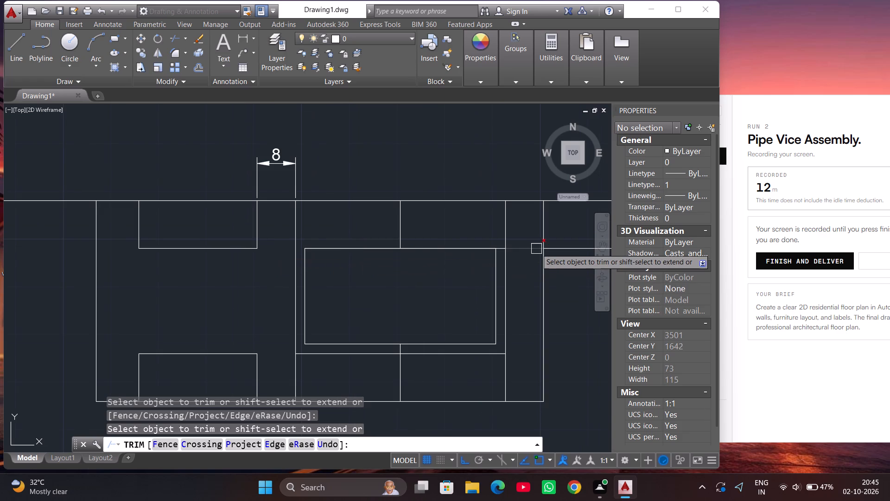
scroll(513, 247, up, 3)
click(454, 250)
scroll(352, 241, down, 2)
click(422, 244)
scroll(421, 244, down, 3)
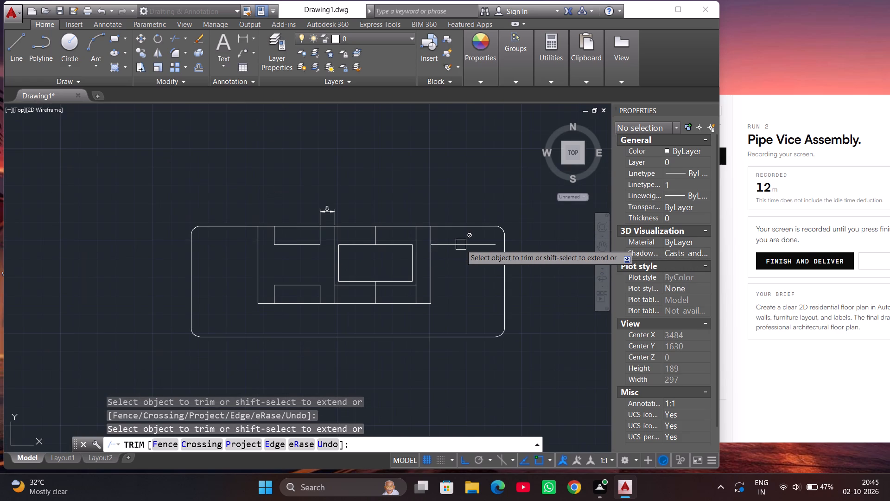
key(Escape)
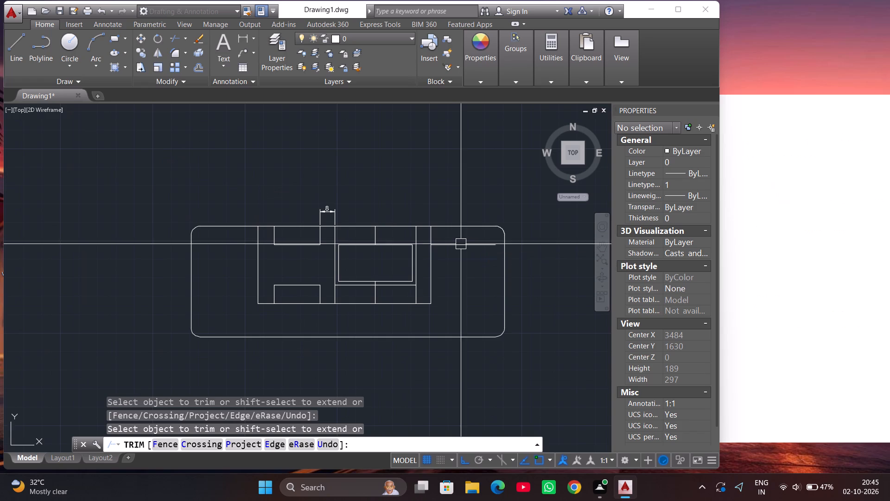
Erase the horizontal line just below the small rectangle and the leftover horizontal piece right of the rightmost inner vertical.
scroll(396, 281, up, 2)
click(395, 295)
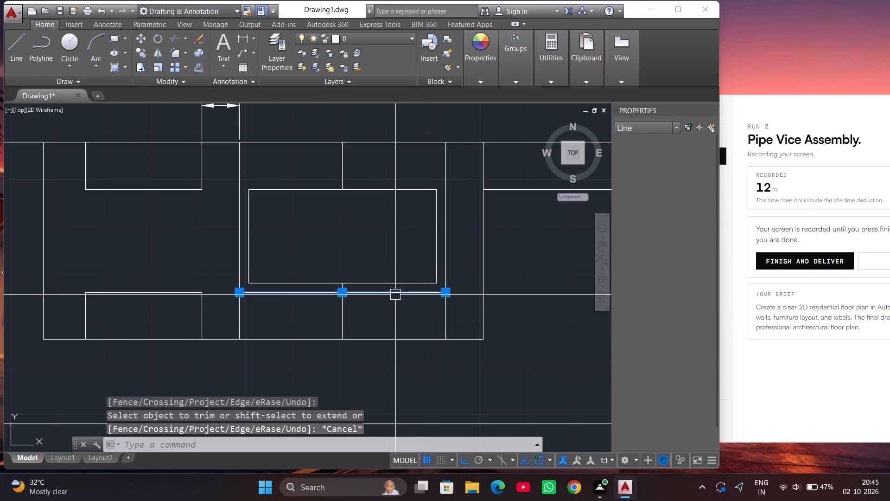
click(521, 189)
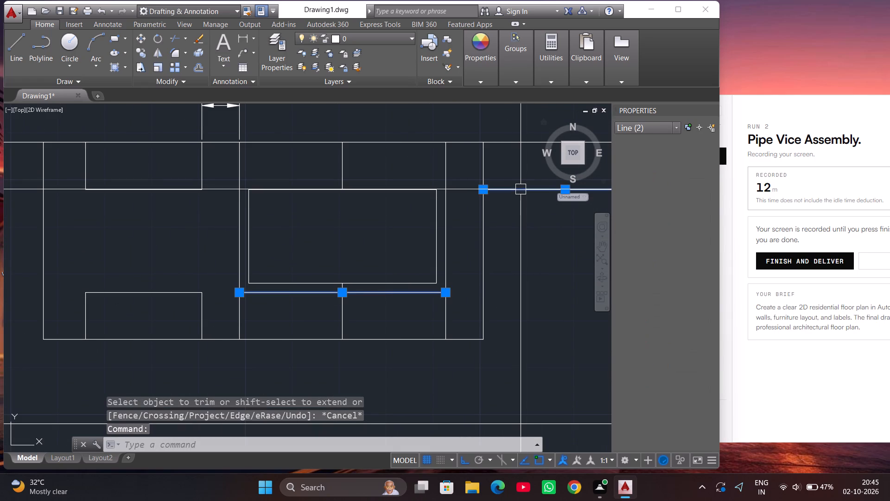
key(Delete)
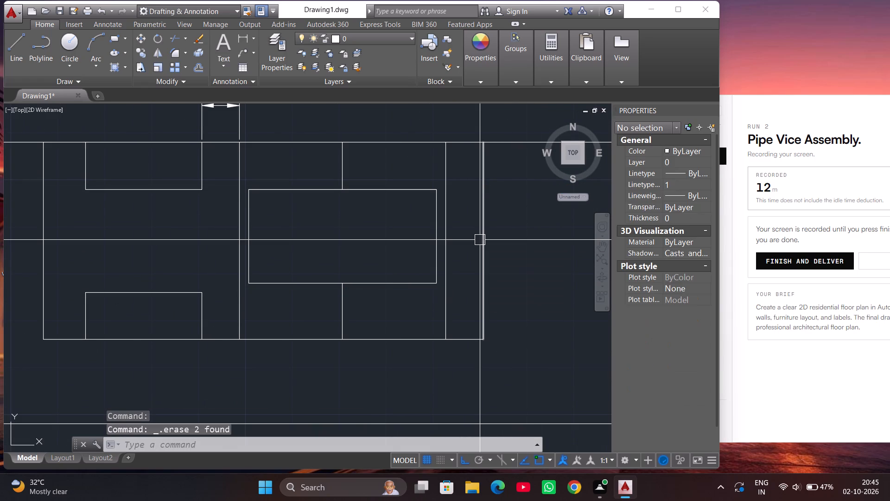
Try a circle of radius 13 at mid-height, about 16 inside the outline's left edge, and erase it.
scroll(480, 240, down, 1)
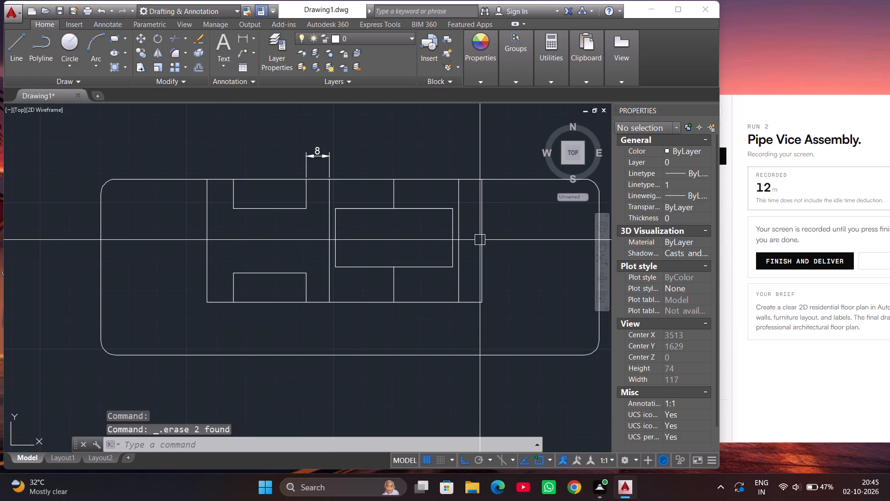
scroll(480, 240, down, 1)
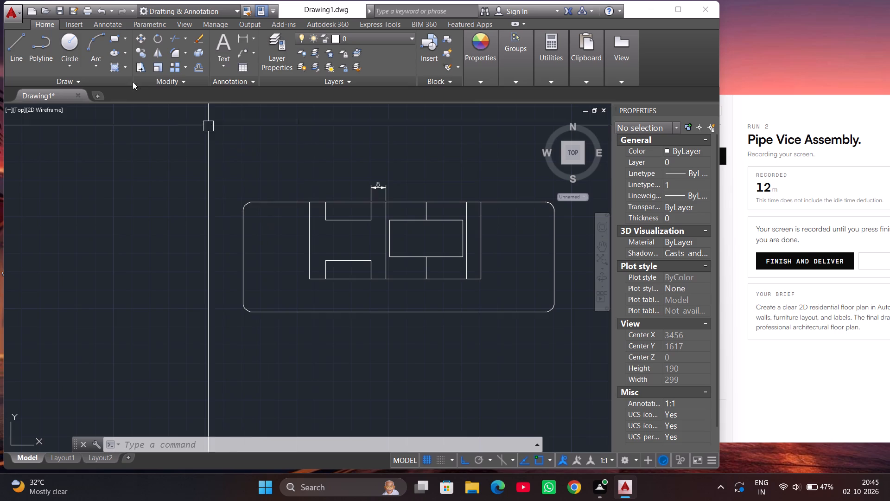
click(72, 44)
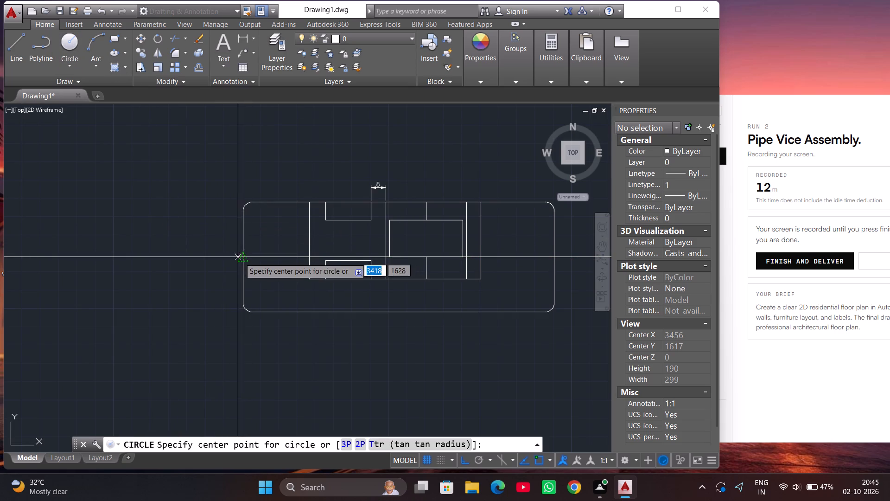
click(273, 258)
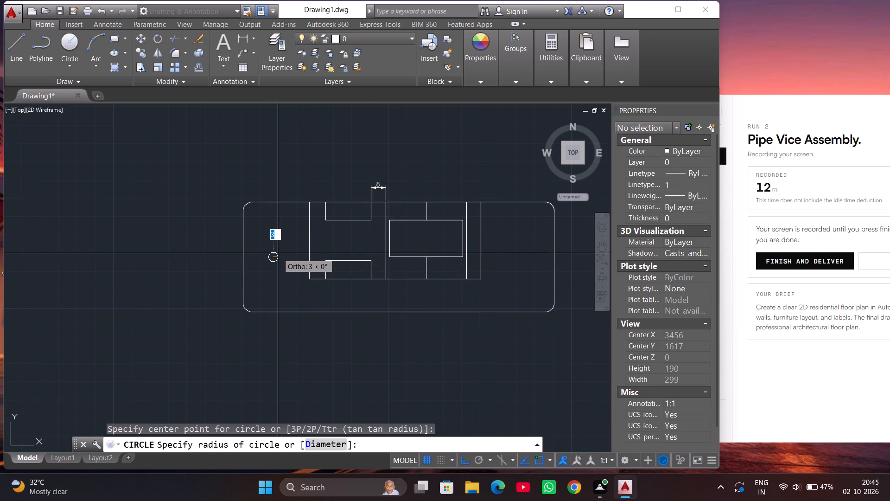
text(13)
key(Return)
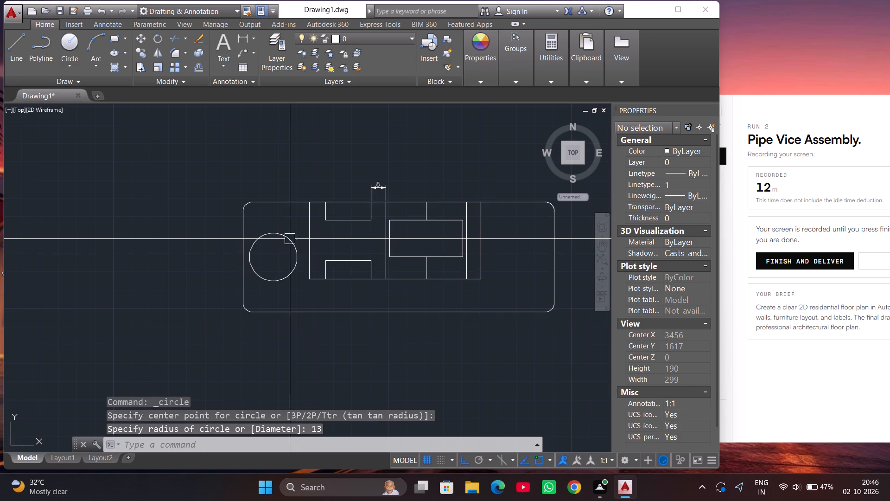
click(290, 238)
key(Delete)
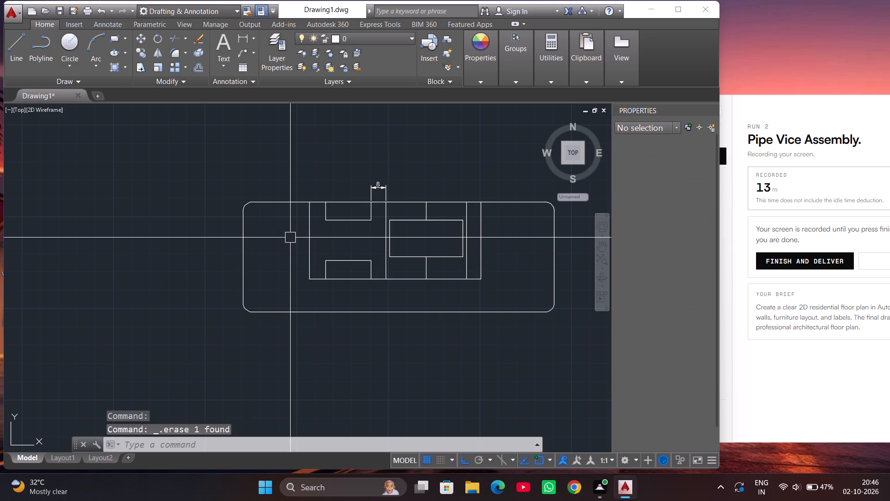
Draw a circle of diameter 13 at mid-height, centred about 15 inside the outline's left edge.
click(75, 61)
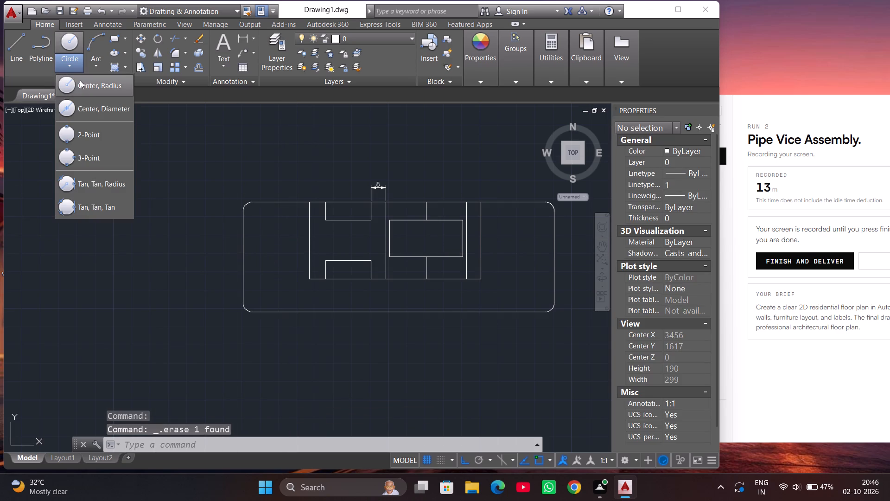
click(81, 100)
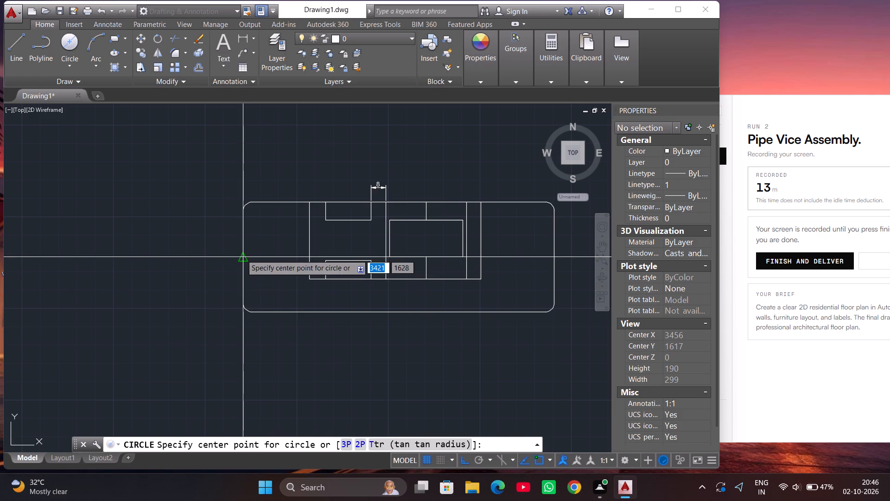
click(271, 257)
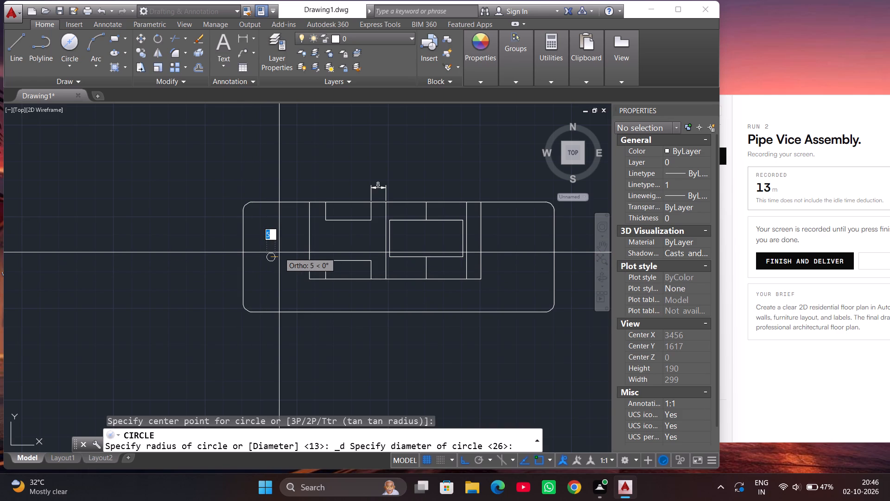
text(13)
key(Return)
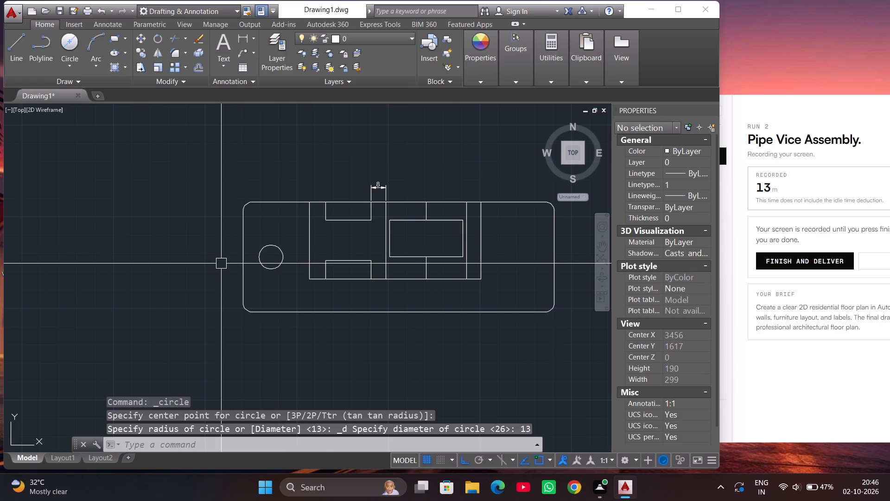
Draw a matching circle of diameter 13 at mid-height near the outline's right edge, centred about 140 from the left circle.
scroll(221, 263, down, 1)
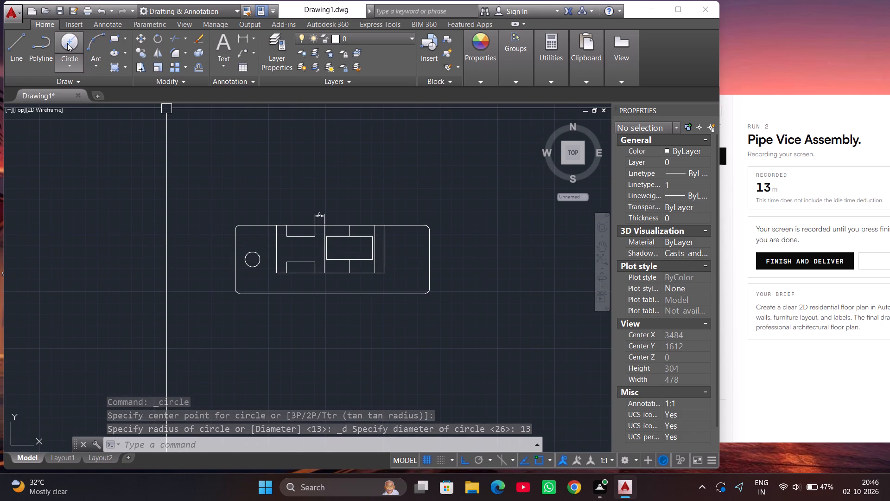
click(67, 43)
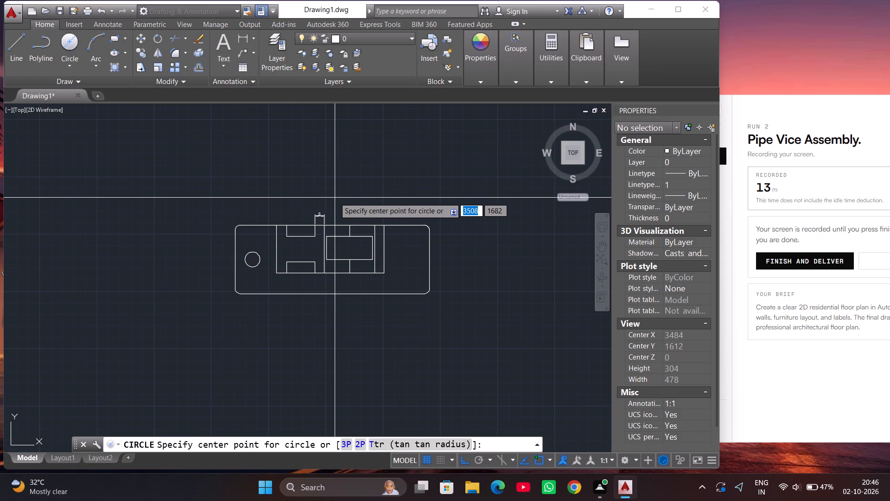
click(413, 263)
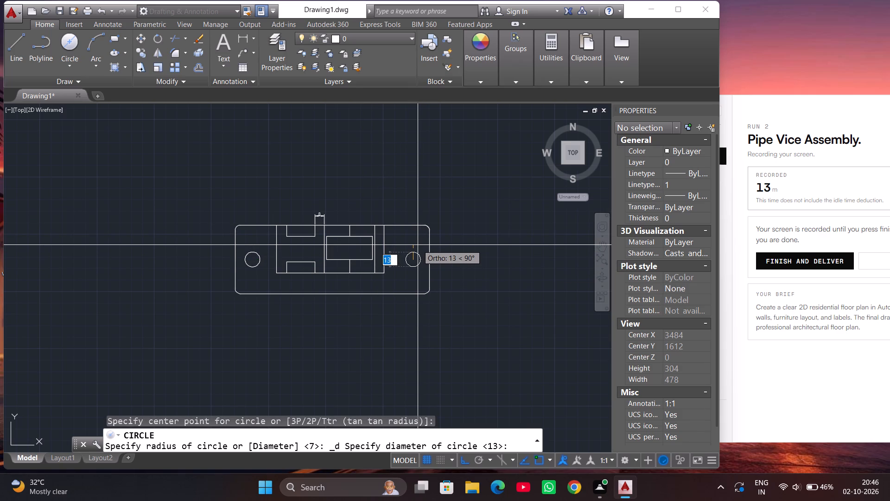
click(418, 245)
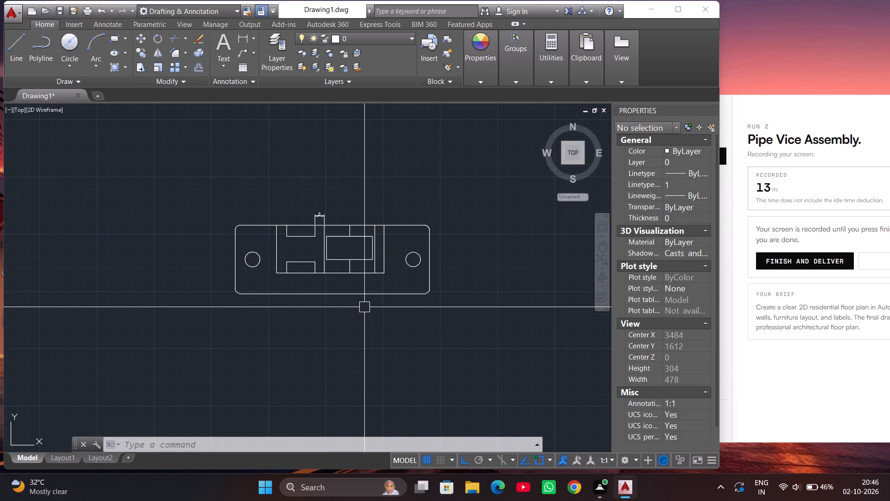
Add a horizontal linear dimension between the centres of the two circles, placed below the outline.
click(246, 34)
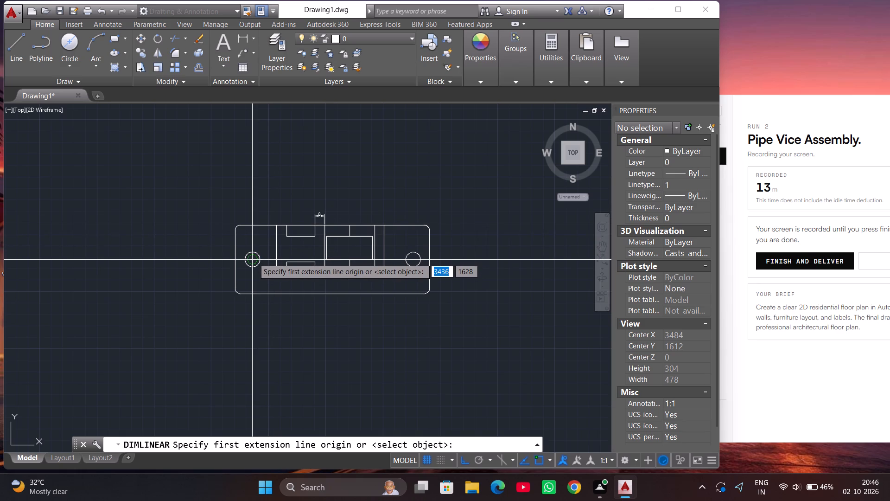
click(254, 258)
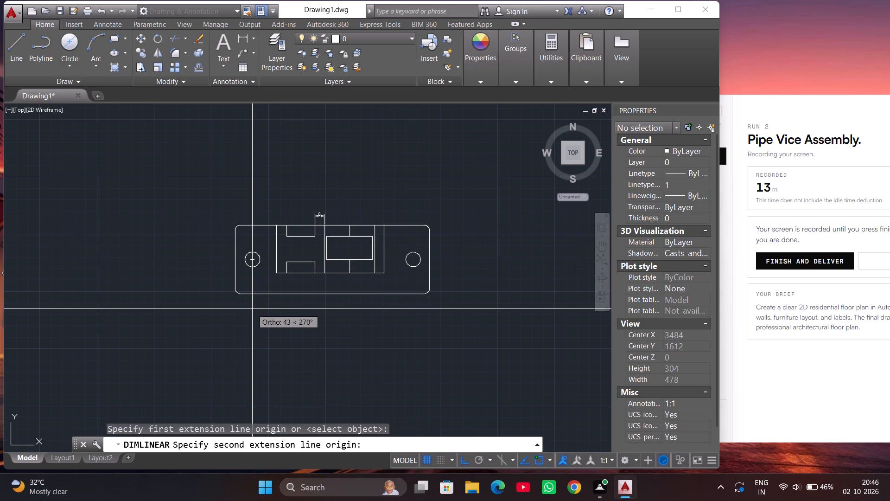
click(414, 260)
click(417, 312)
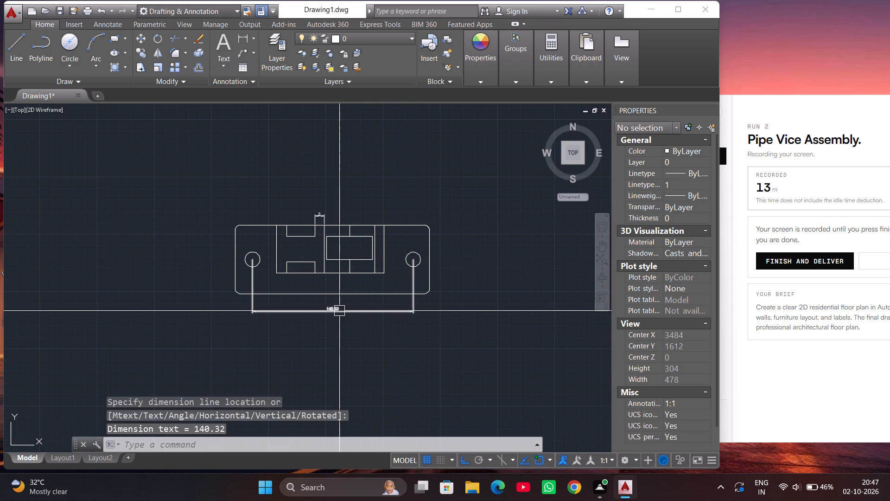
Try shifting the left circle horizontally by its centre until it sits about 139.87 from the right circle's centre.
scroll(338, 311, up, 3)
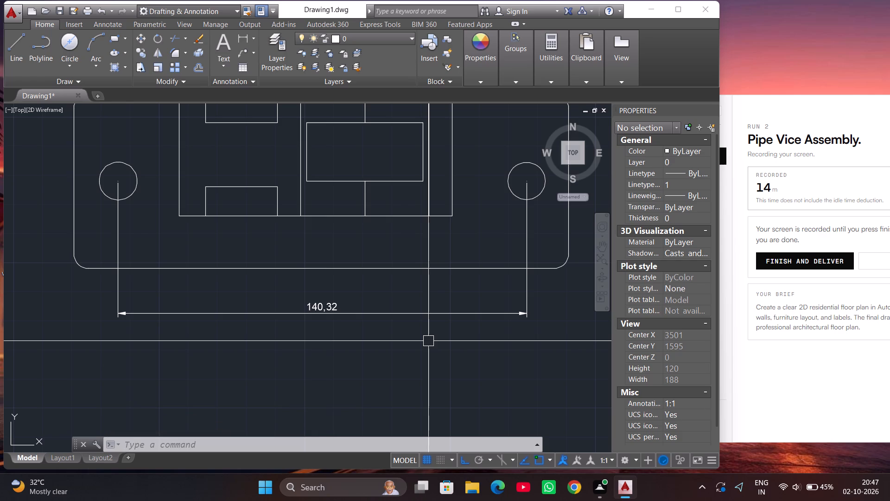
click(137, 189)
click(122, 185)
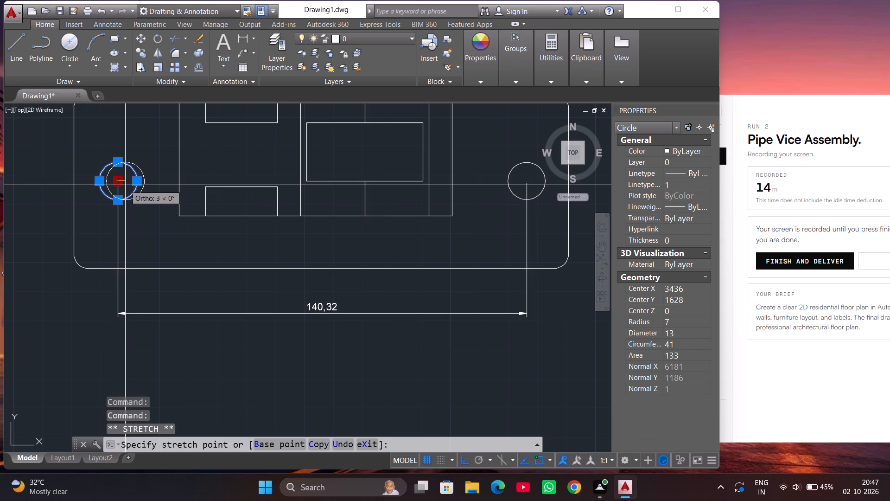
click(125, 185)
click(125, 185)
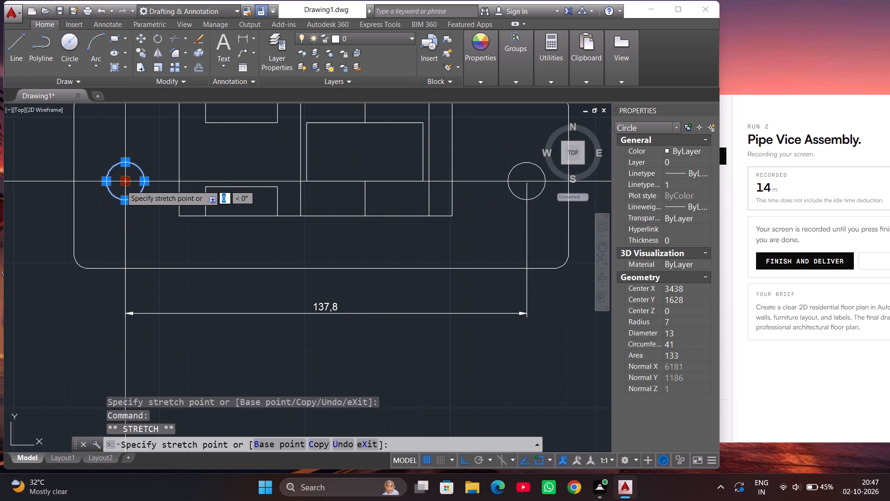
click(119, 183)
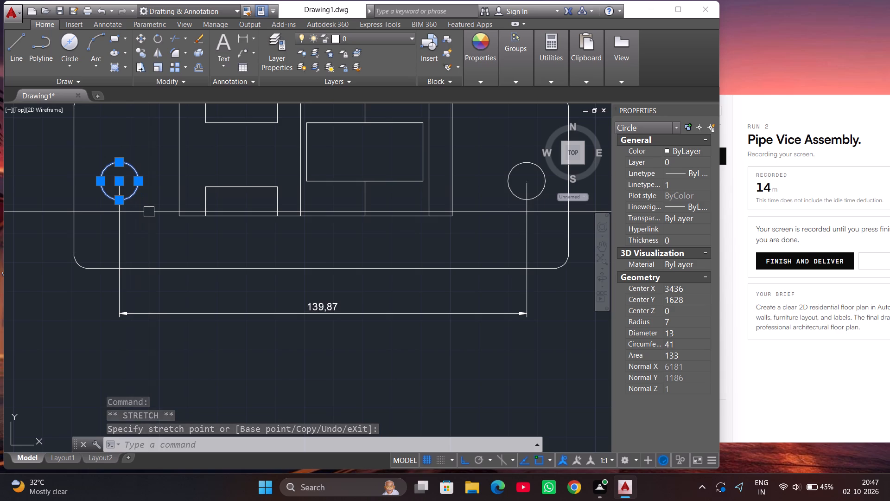
Erase both circles and the horizontal dimension between their centres.
scroll(164, 211, down, 1)
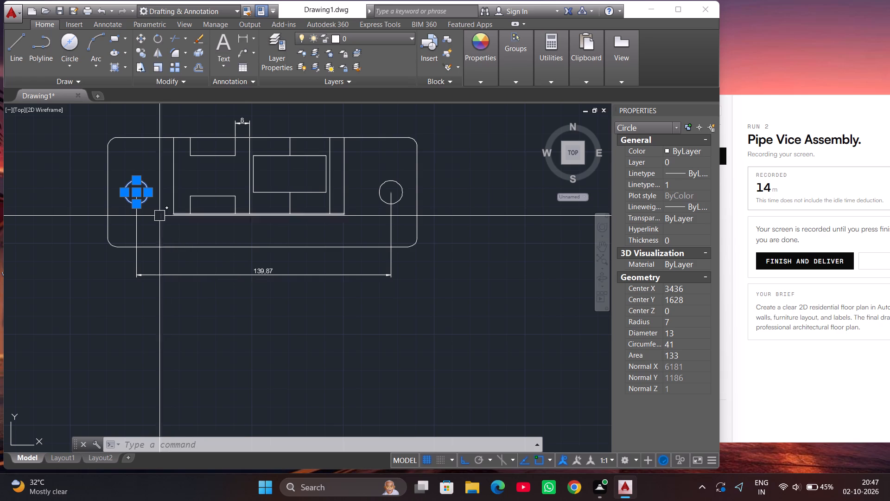
key(Delete)
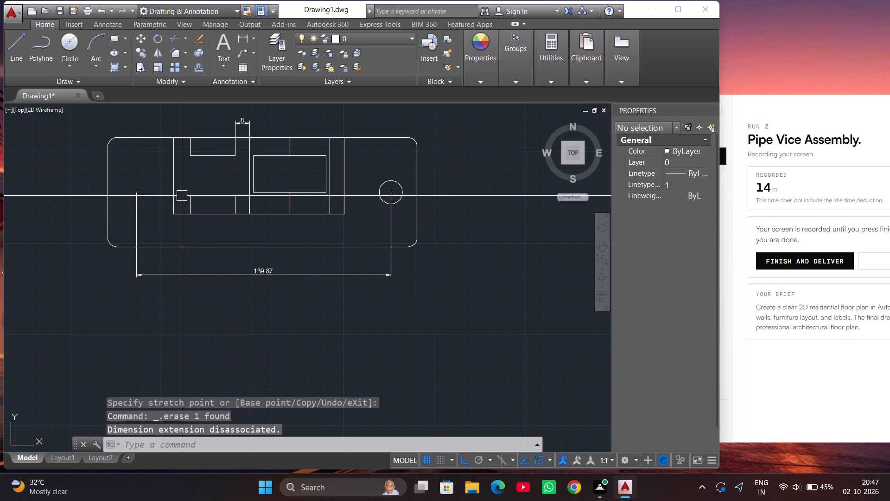
click(324, 276)
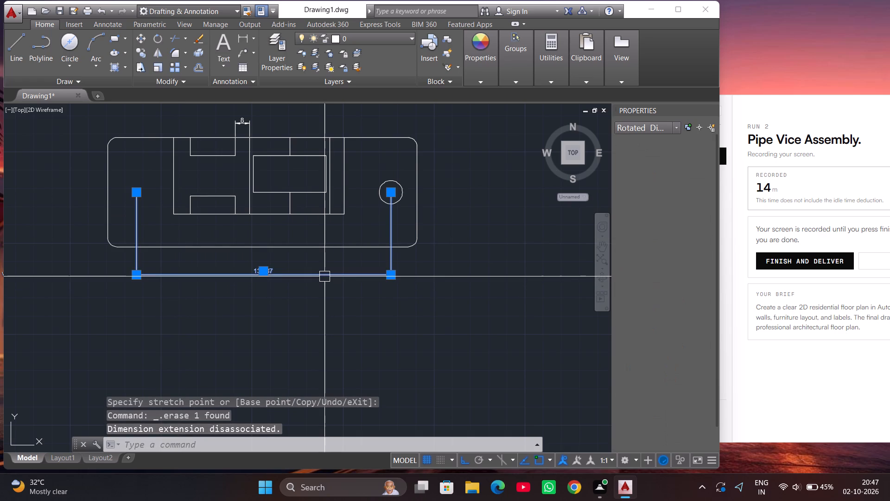
click(398, 184)
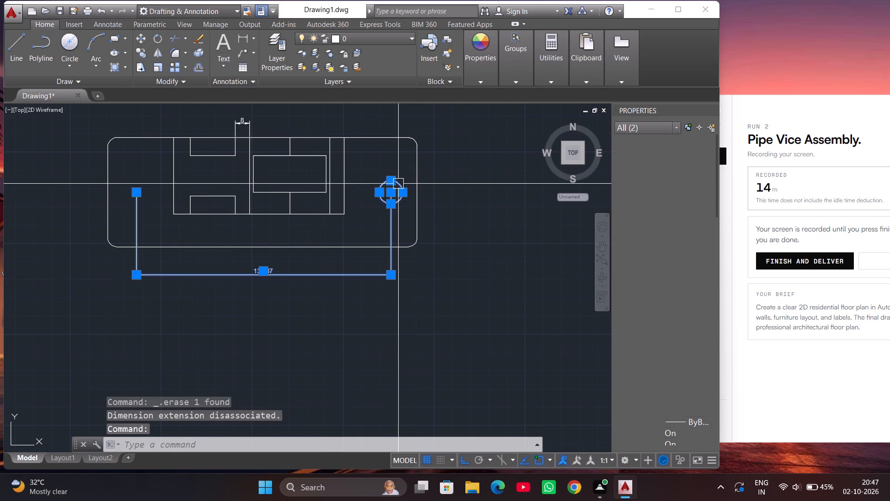
key(Delete)
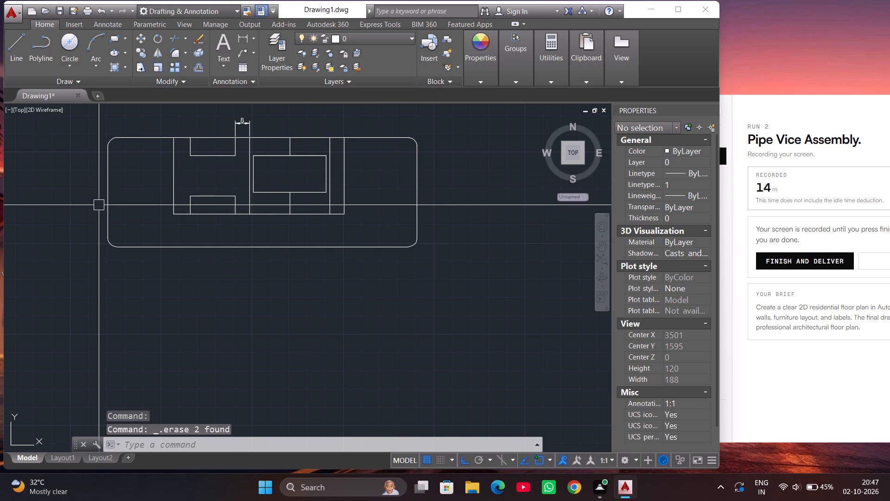
Draw a horizontal guide line 15 long inward from the midpoint of the outline's left edge.
key(l)
key(Return)
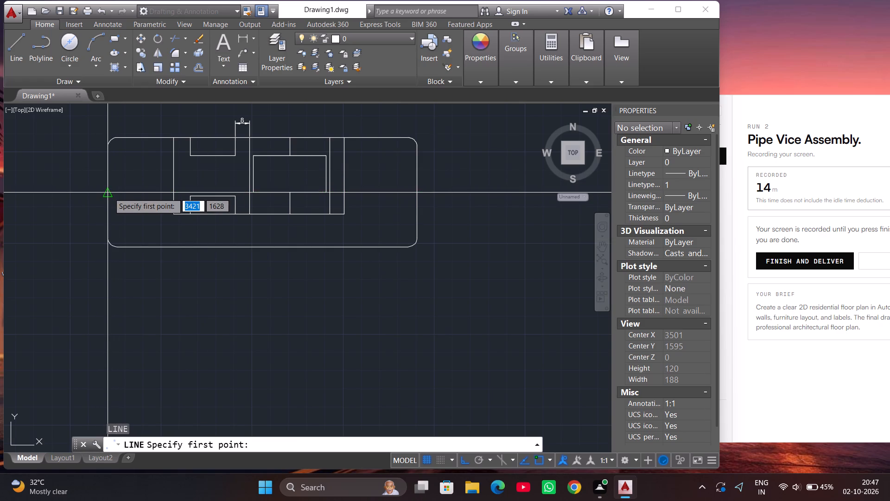
click(109, 193)
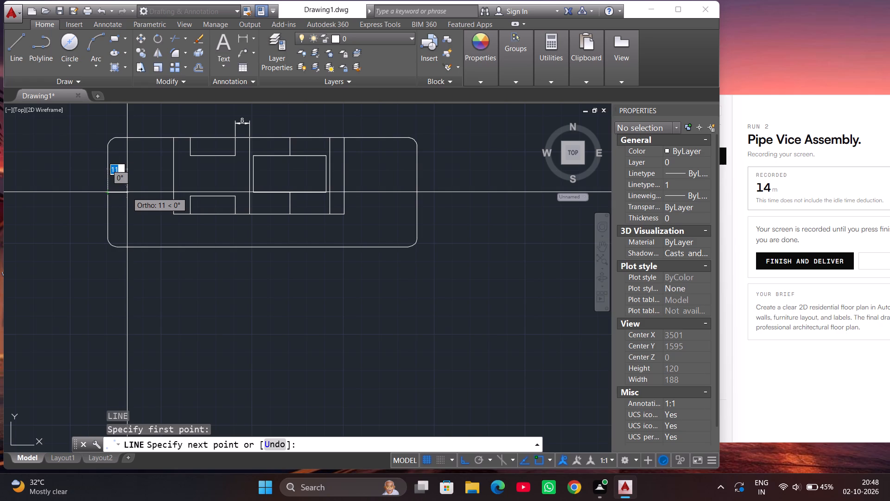
text(15)
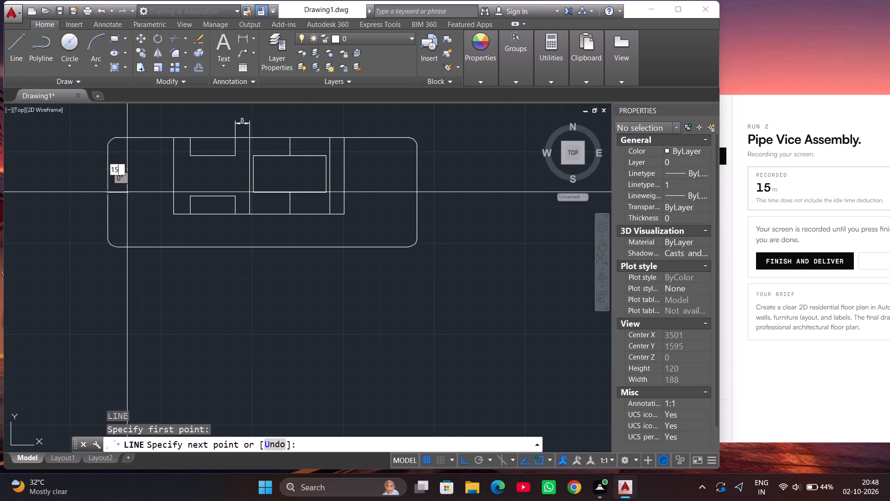
key(Return)
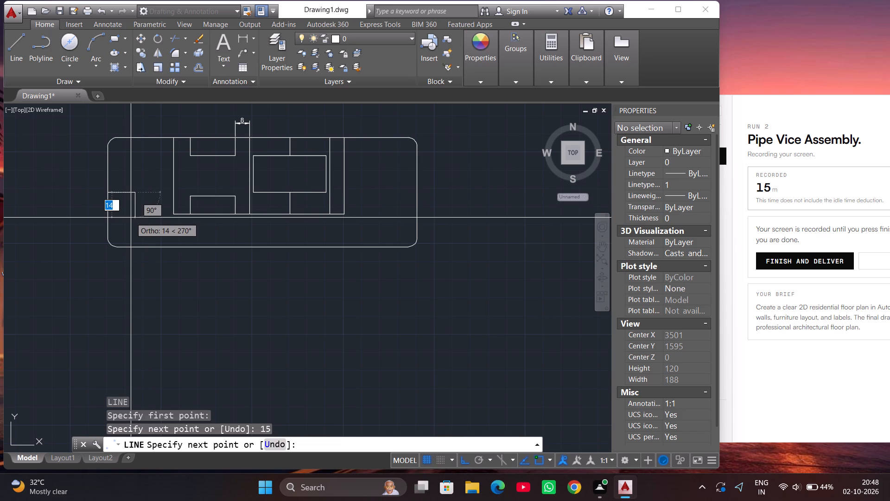
key(Escape)
Draw a horizontal guide line 15 long inward from the midpoint of the outline's right edge.
key(l)
key(Return)
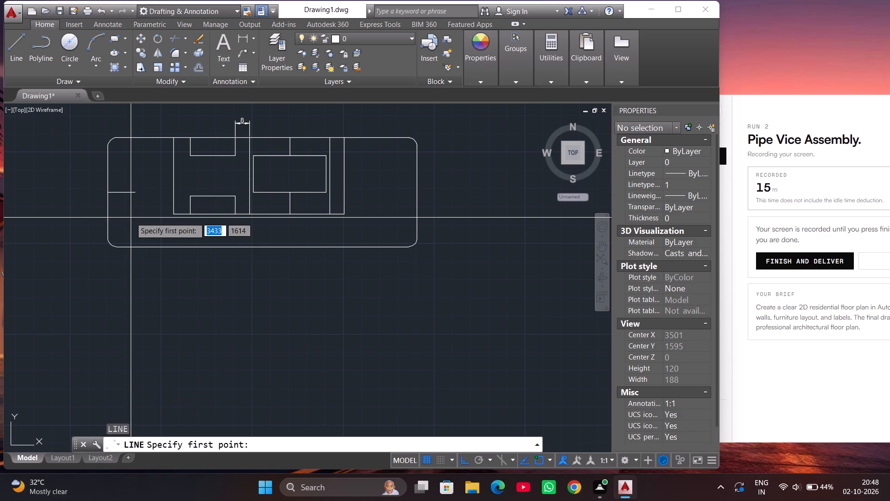
click(415, 190)
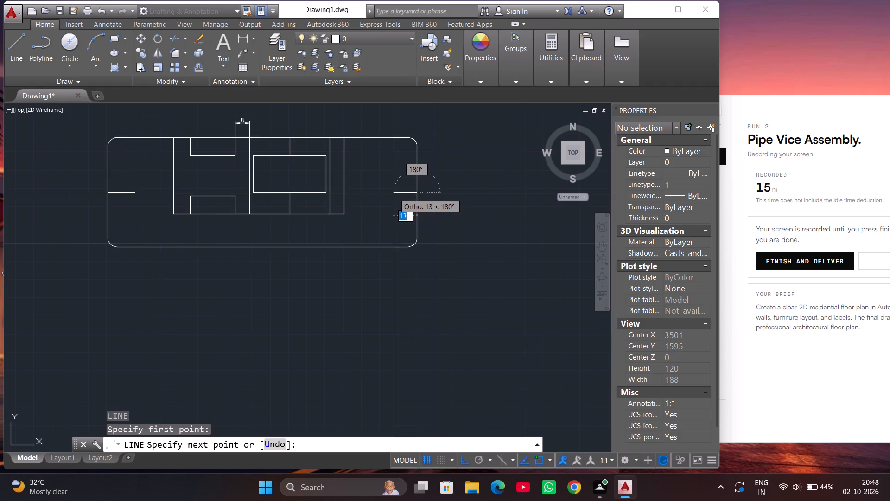
text(14)
key(BackSpace)
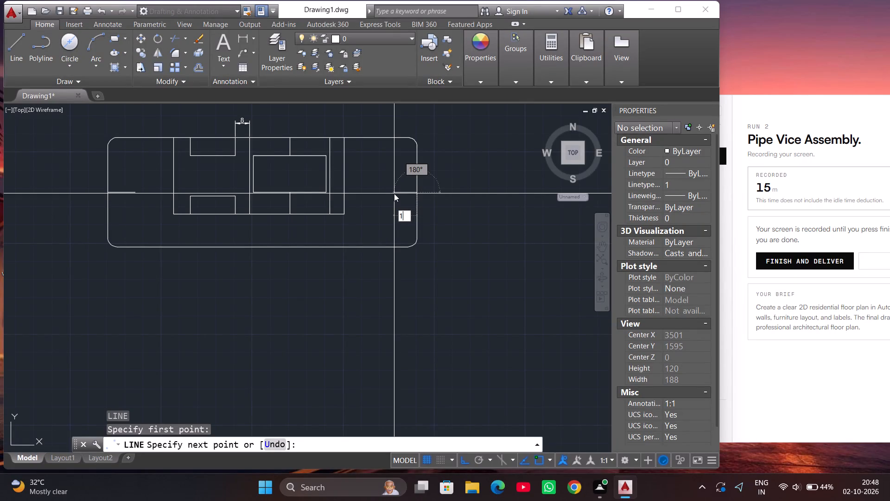
key(5)
key(Return)
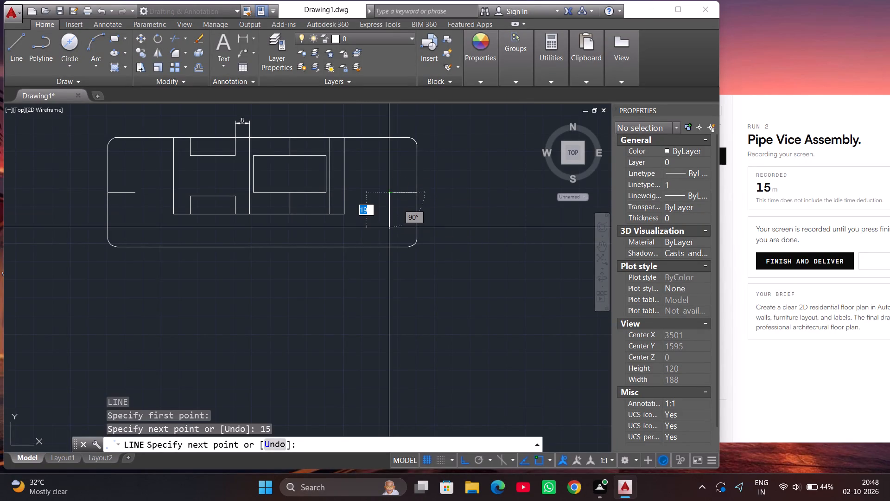
key(Escape)
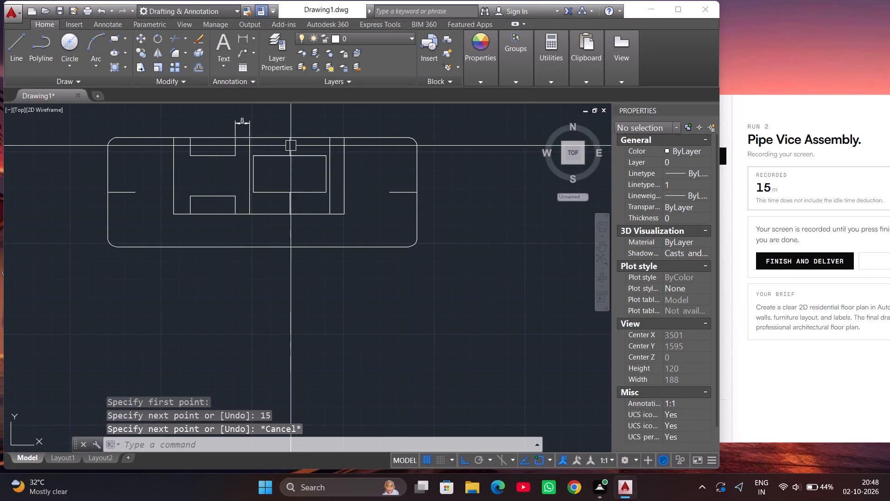
Draw two circles of diameter 13, one centred on the inner end of each guide line.
click(77, 50)
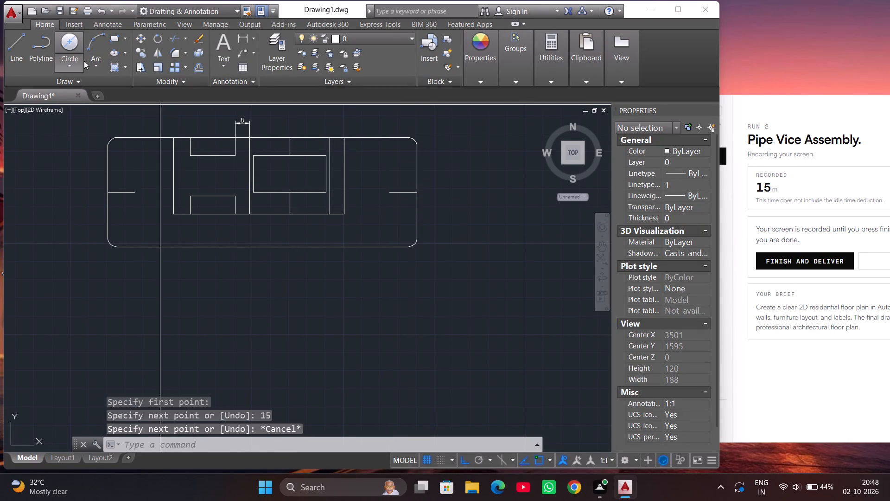
click(134, 191)
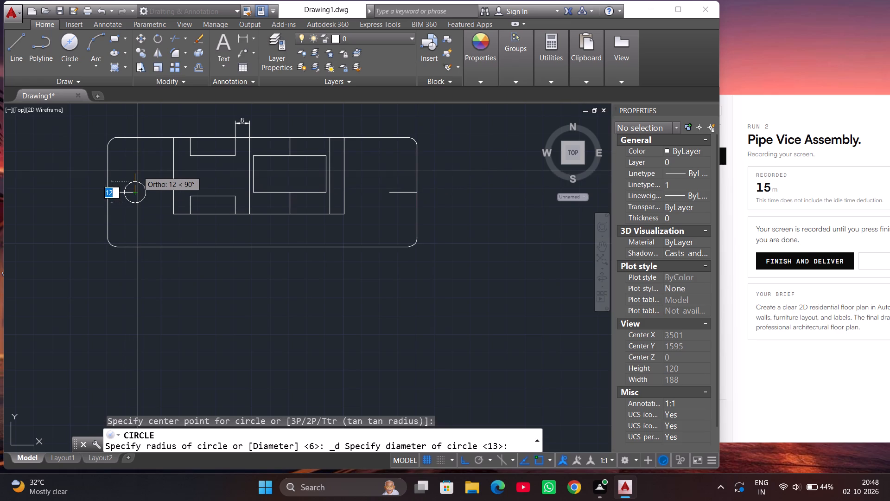
text(13)
key(Return)
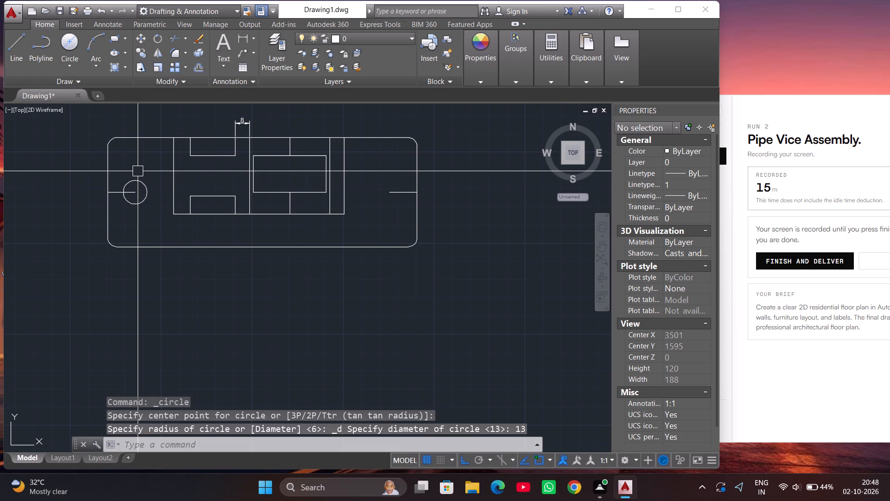
click(77, 48)
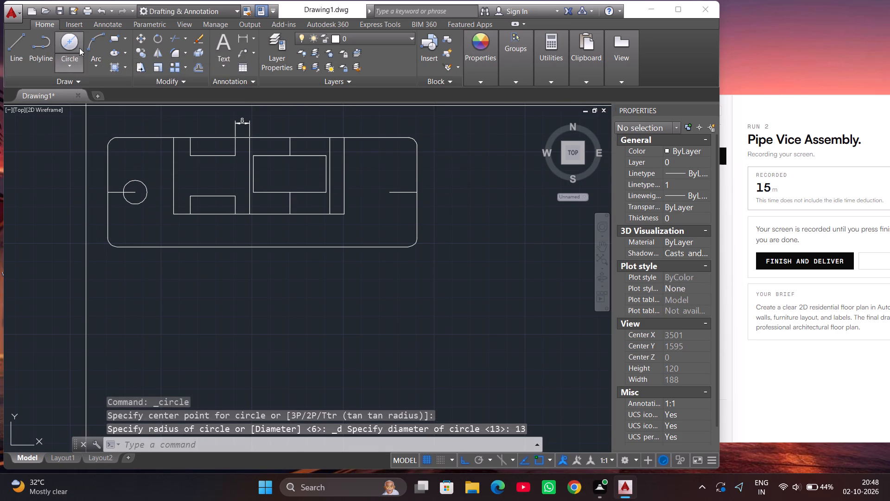
click(389, 192)
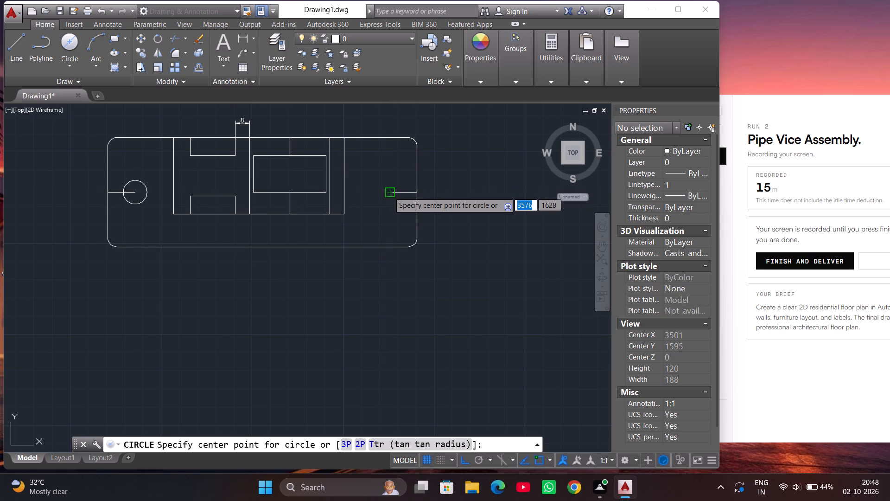
text(13)
key(Return)
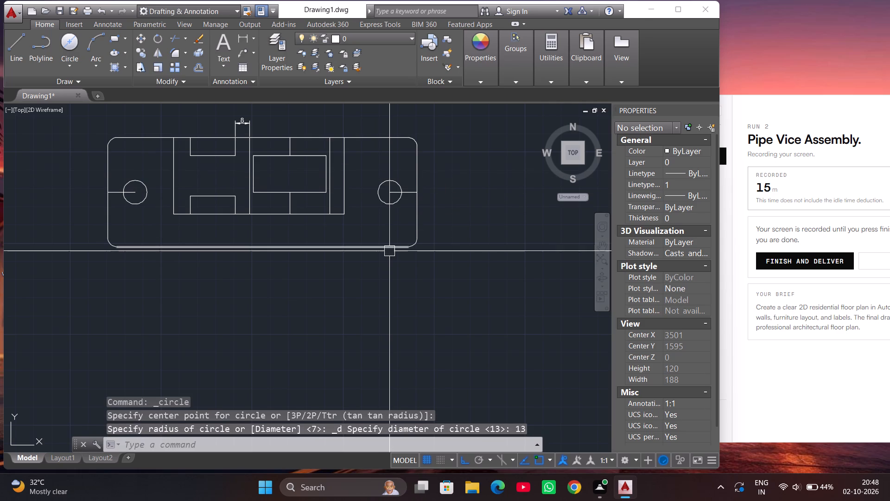
Erase the two short guide lines running from the outline's side edges to the circle centres.
click(413, 195)
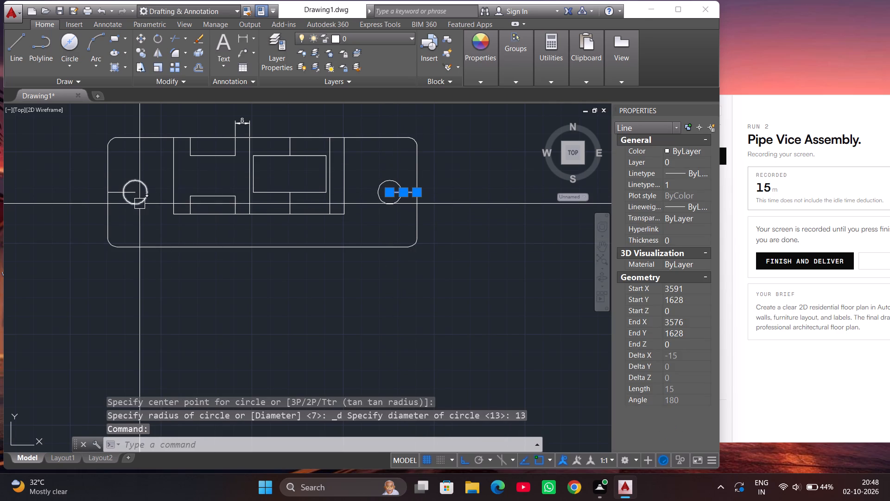
scroll(120, 194, up, 2)
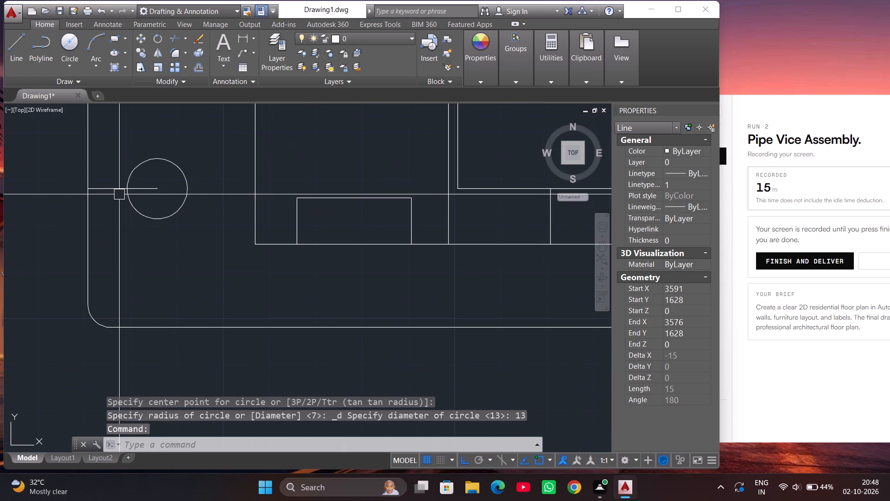
click(117, 187)
key(Delete)
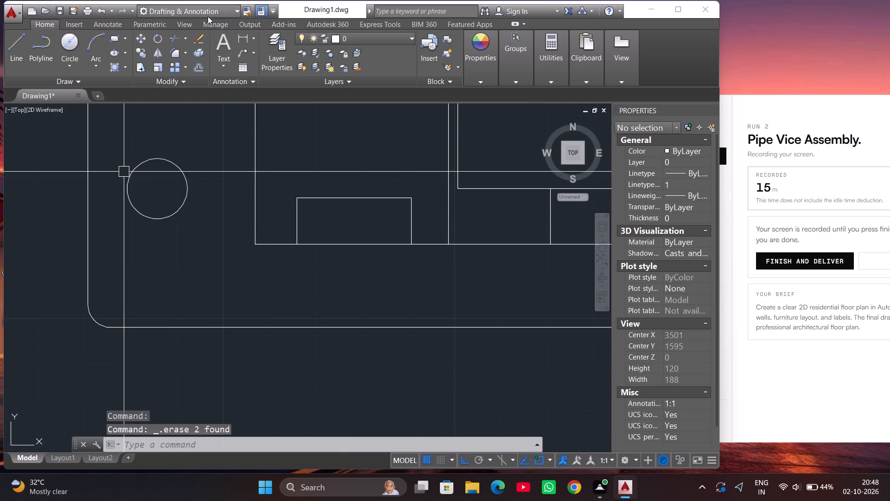
Add a horizontal linear dimension between the two circle centres, placed below the outline.
click(240, 37)
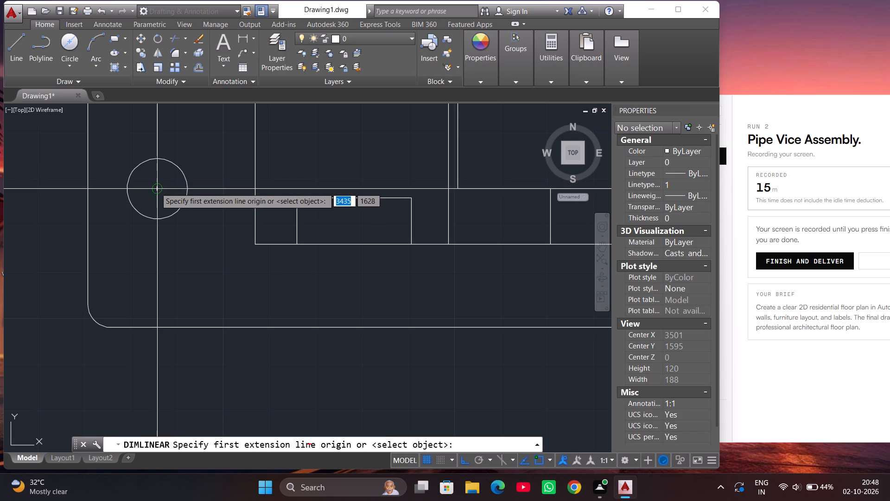
click(156, 188)
scroll(156, 188, up, 1)
scroll(156, 188, down, 1)
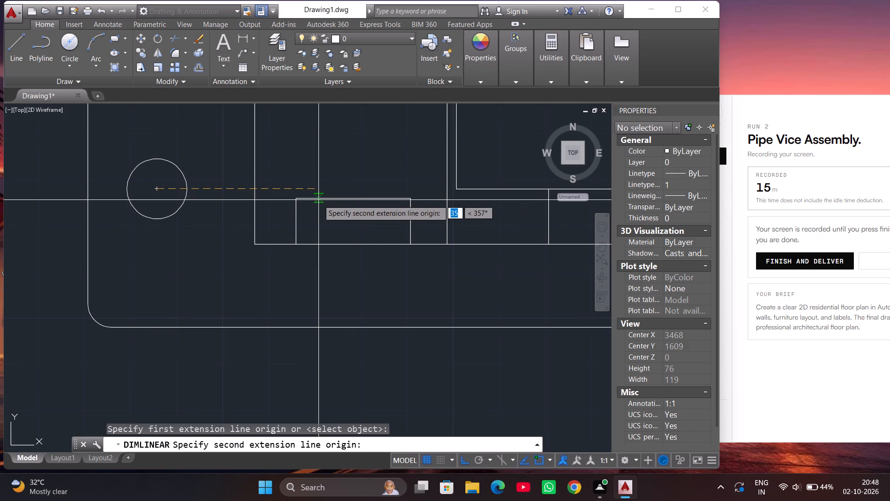
scroll(256, 206, down, 2)
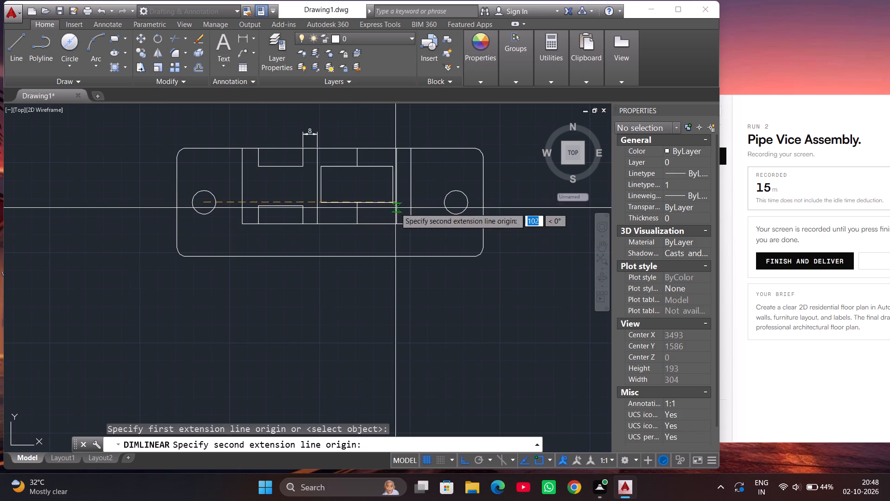
click(455, 205)
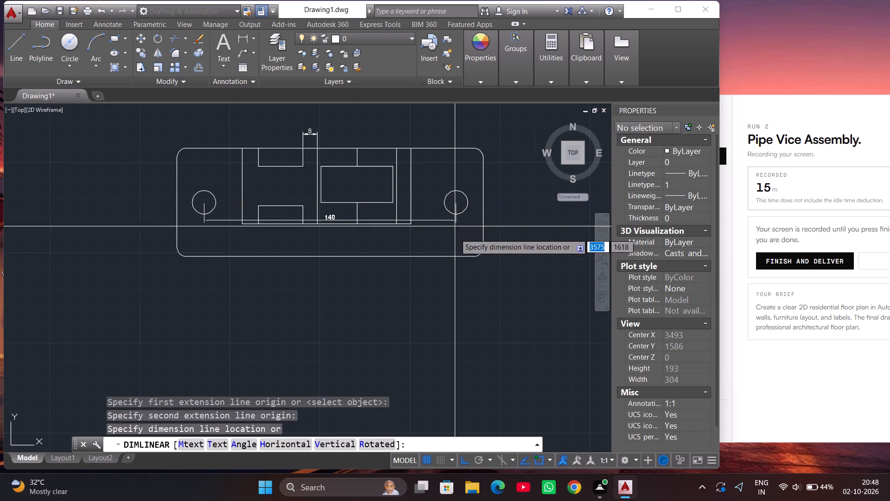
click(458, 276)
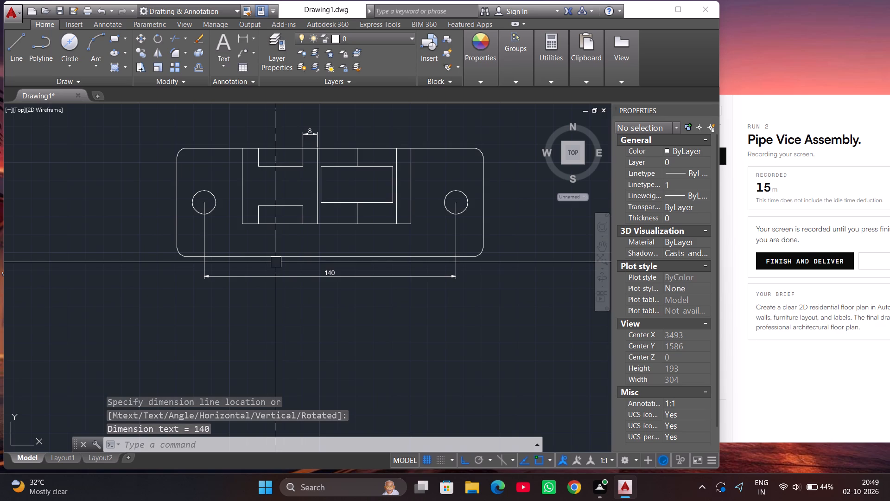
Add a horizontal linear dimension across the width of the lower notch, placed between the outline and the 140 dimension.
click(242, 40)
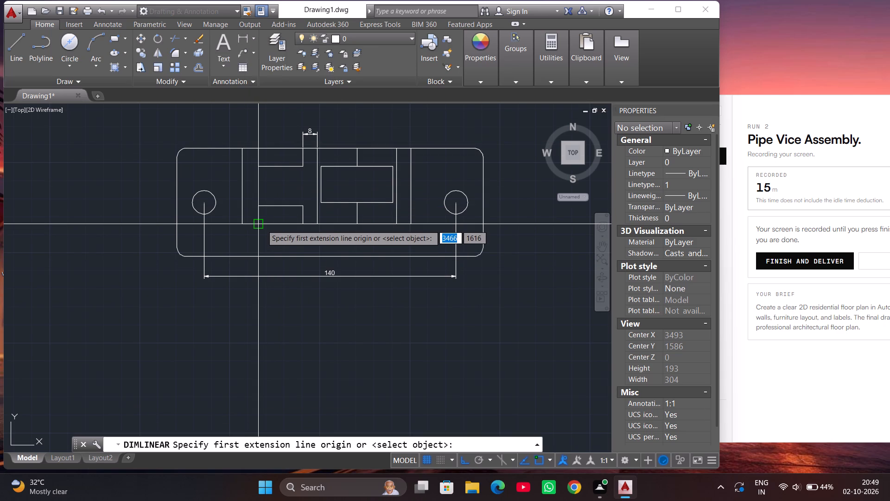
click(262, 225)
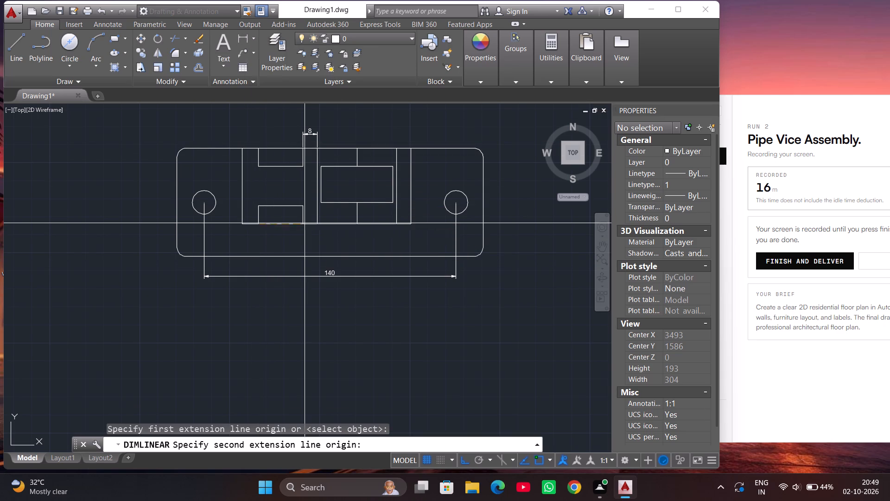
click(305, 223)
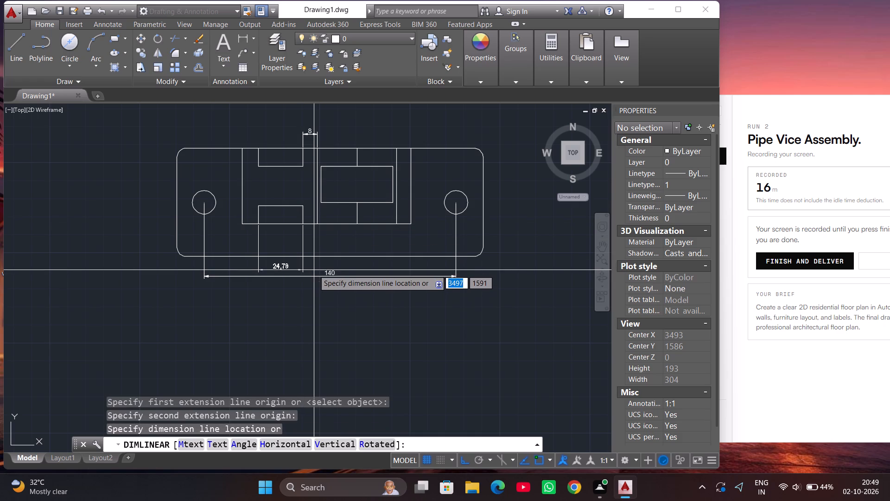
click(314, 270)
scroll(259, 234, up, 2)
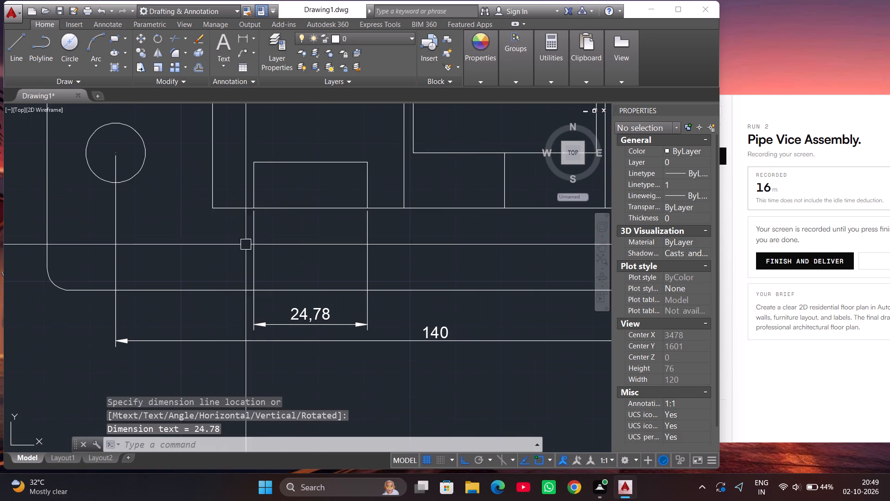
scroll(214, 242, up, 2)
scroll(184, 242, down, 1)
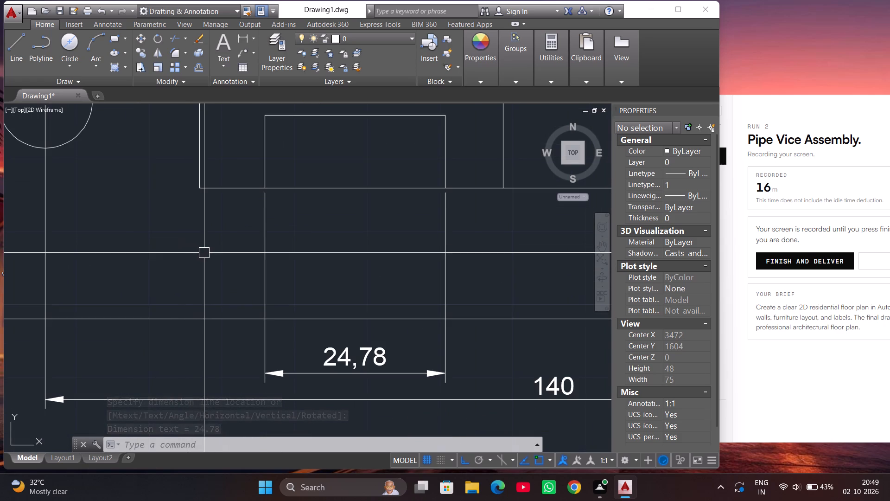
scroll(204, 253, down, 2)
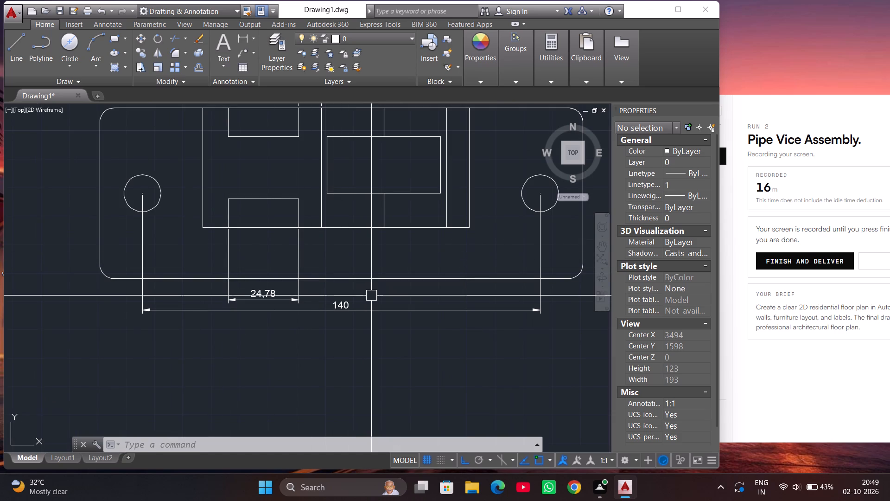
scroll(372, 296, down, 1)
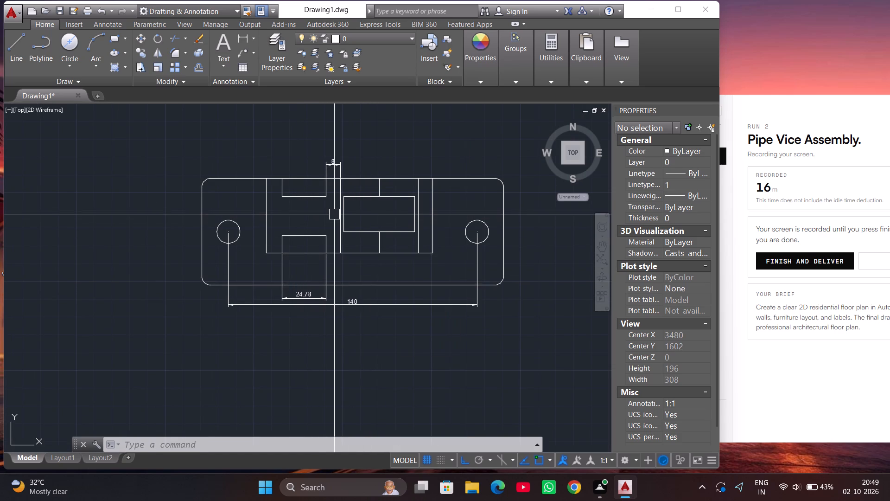
Extend the vertical edge at the lower notch's right end upward to close the gap between the two notches.
text(ex)
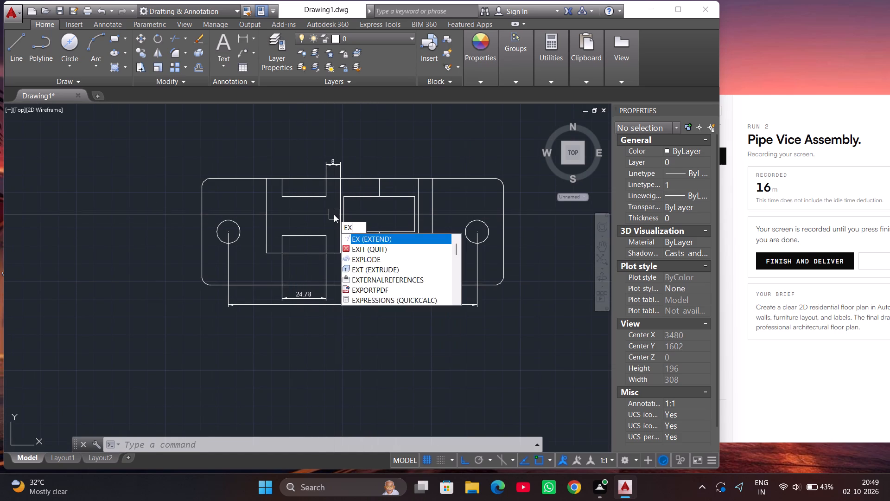
key(Return)
key(Return)
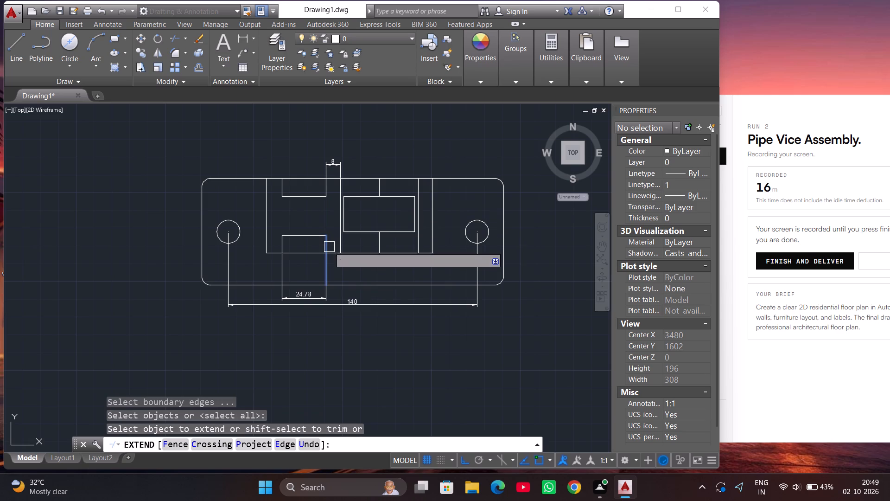
click(329, 241)
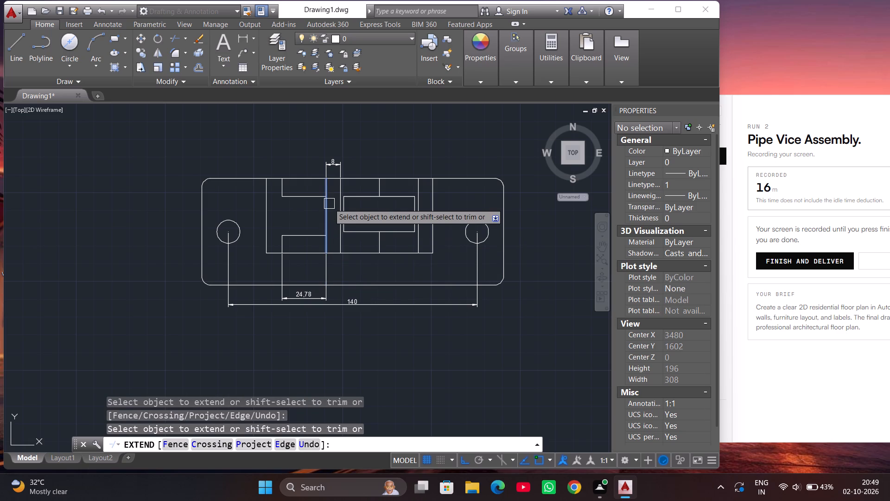
key(Escape)
key(Escape)
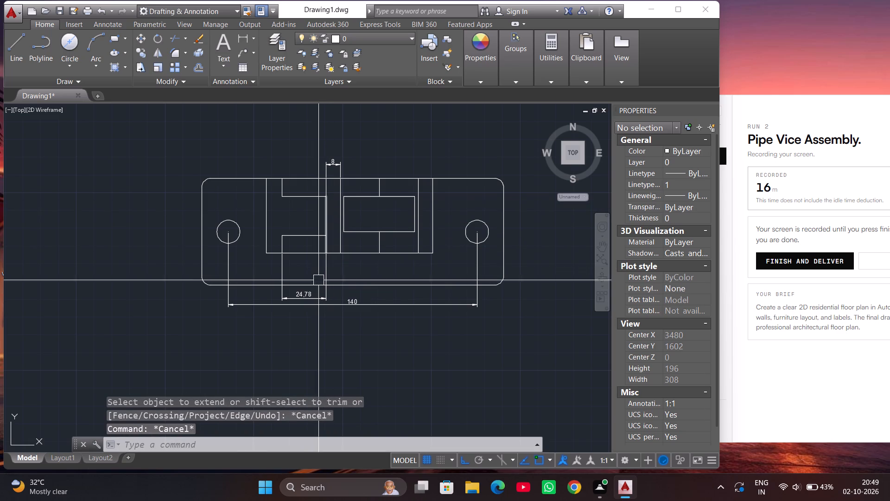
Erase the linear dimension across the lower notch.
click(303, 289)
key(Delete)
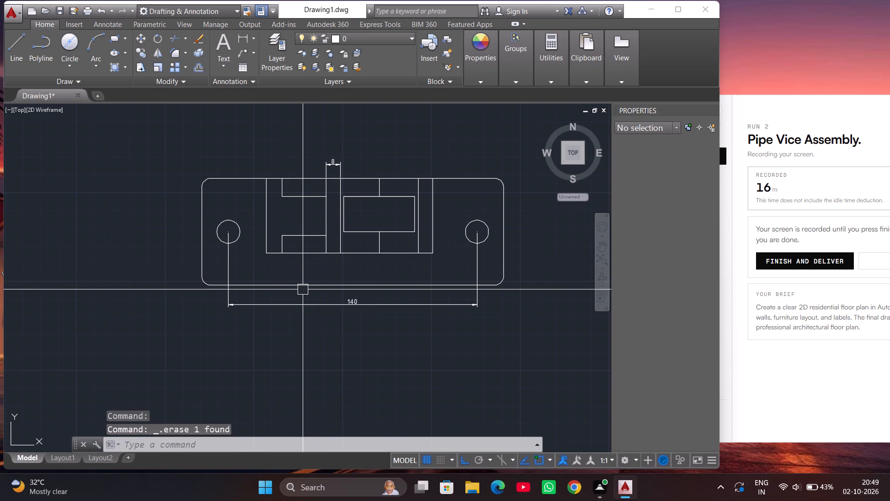
Erase the inner detail's leftmost vertical line and the short left edges of the upper and lower notches.
click(270, 213)
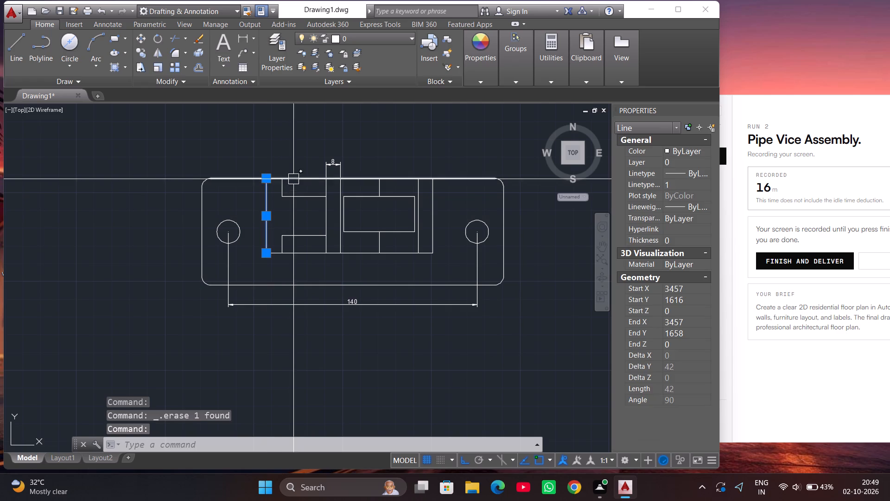
click(282, 185)
click(281, 246)
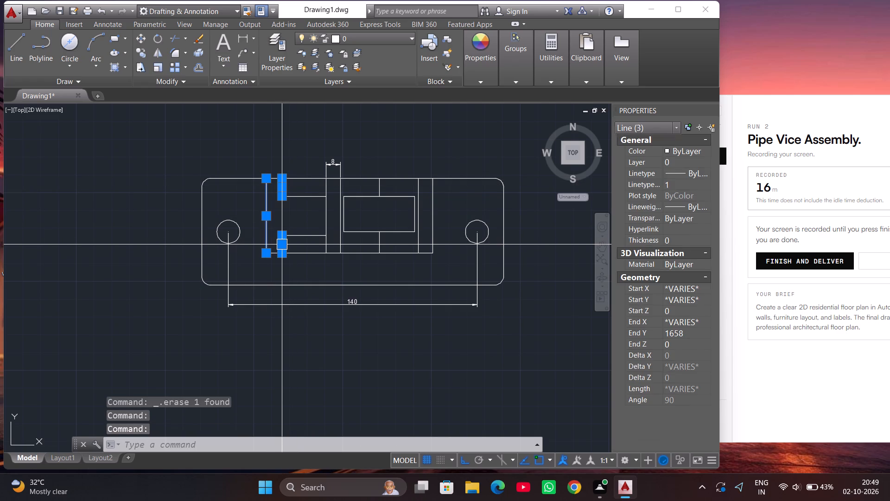
key(Delete)
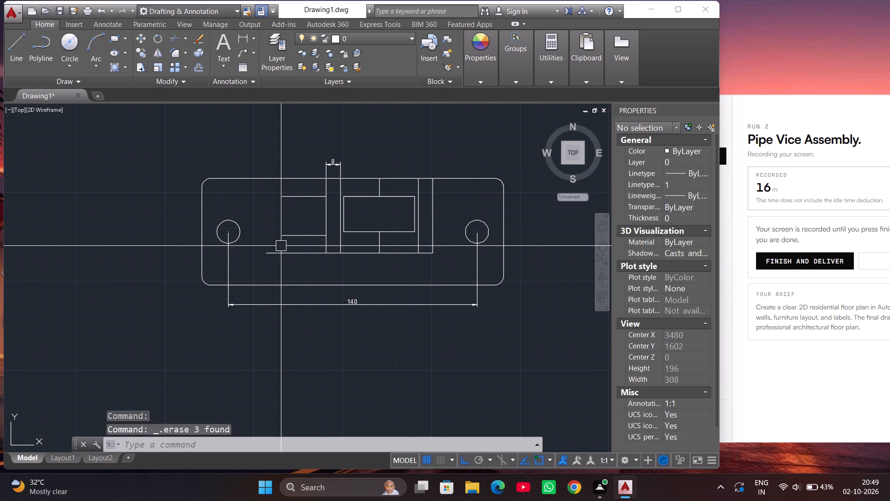
Offset the vertical line at the notches' right end 25 to the left, and offset that copy another 9 left.
text(of)
key(Return)
key(Return)
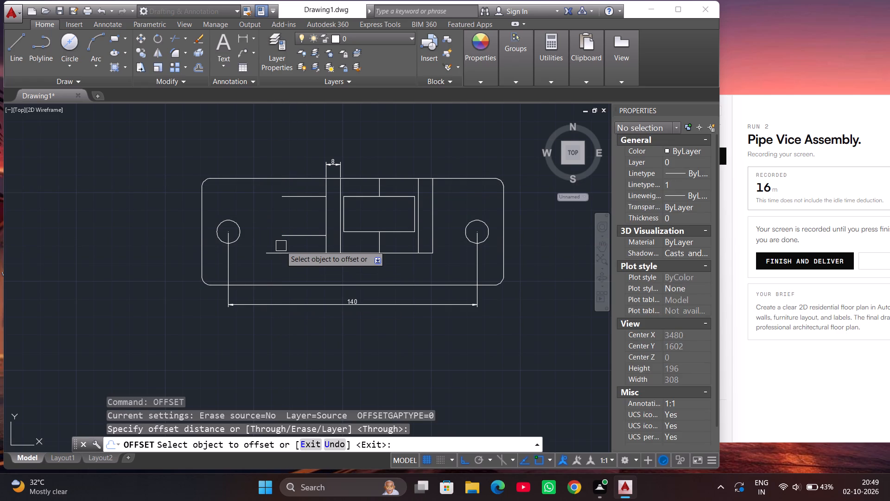
click(322, 214)
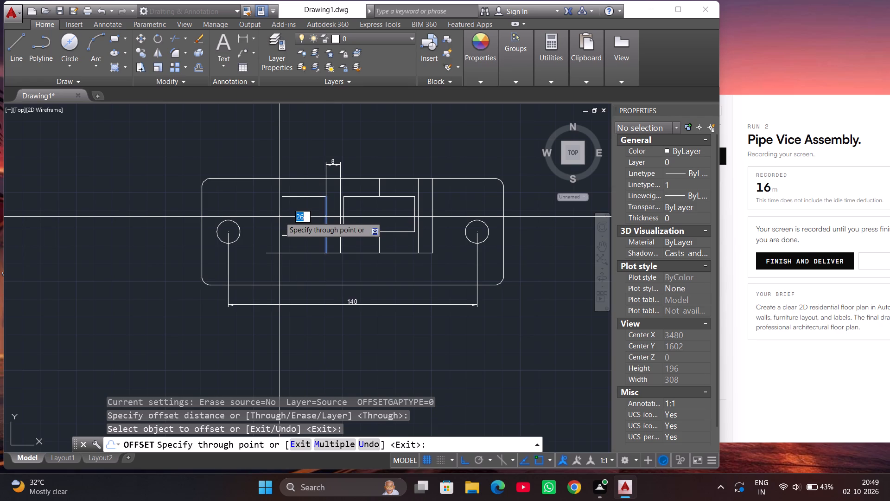
text(25)
key(Return)
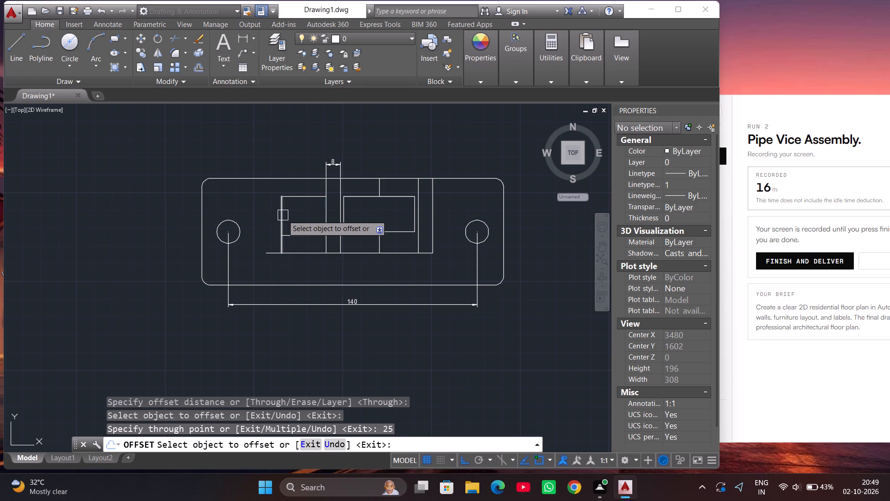
click(285, 218)
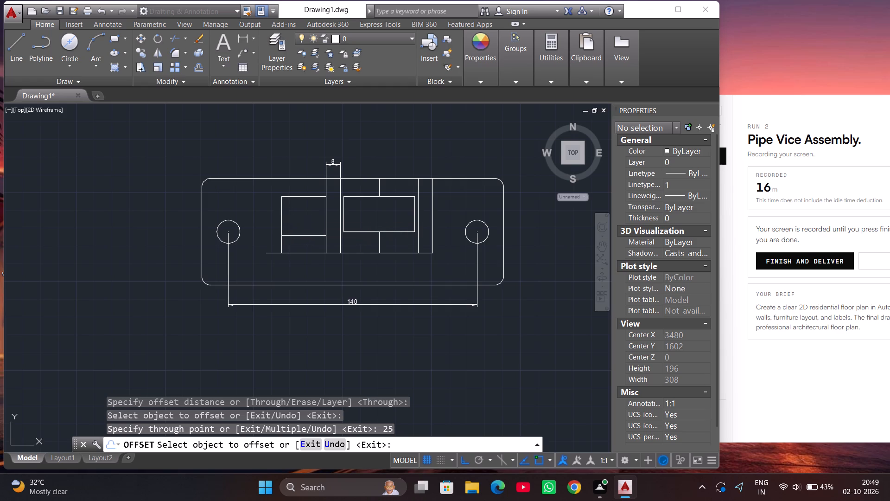
key(9)
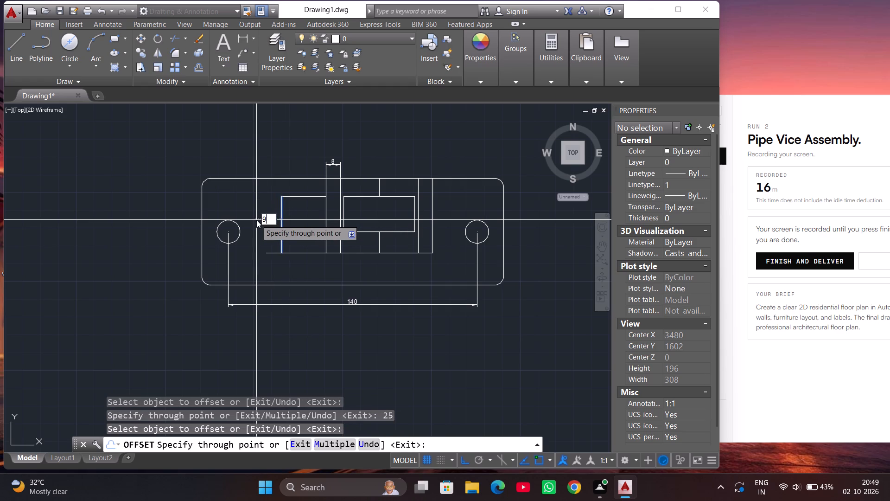
key(Return)
key(Escape)
key(Escape)
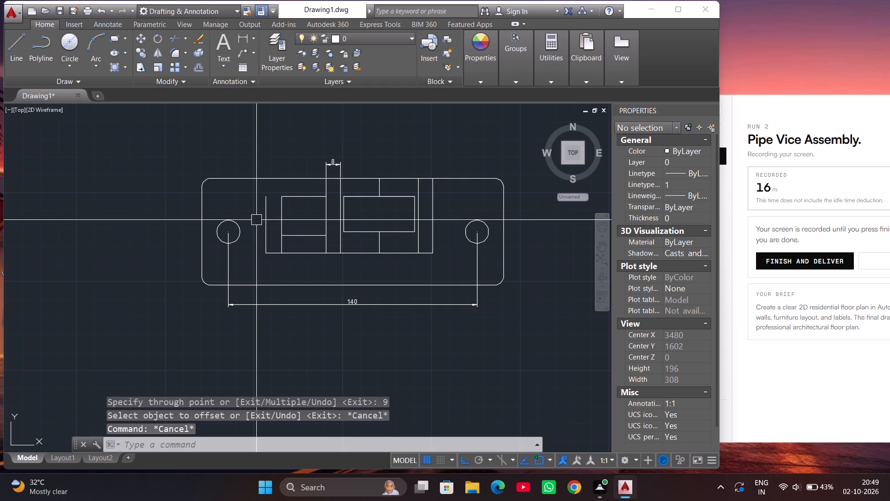
Extend both offset vertical lines up to the outline's top edge.
text(ex)
key(Return)
key(Return)
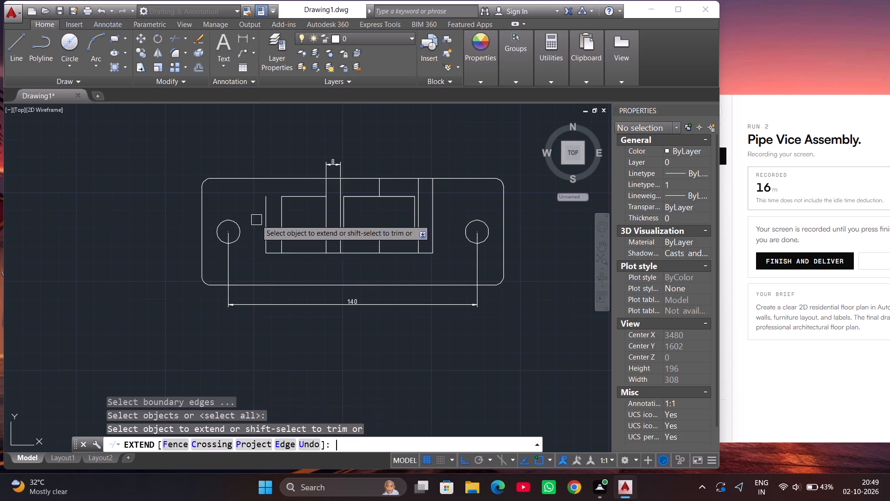
click(282, 214)
click(267, 216)
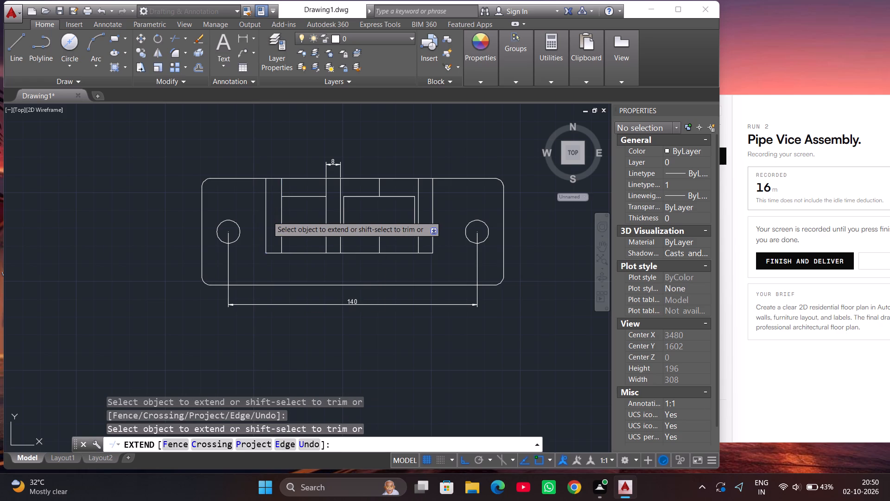
key(Escape)
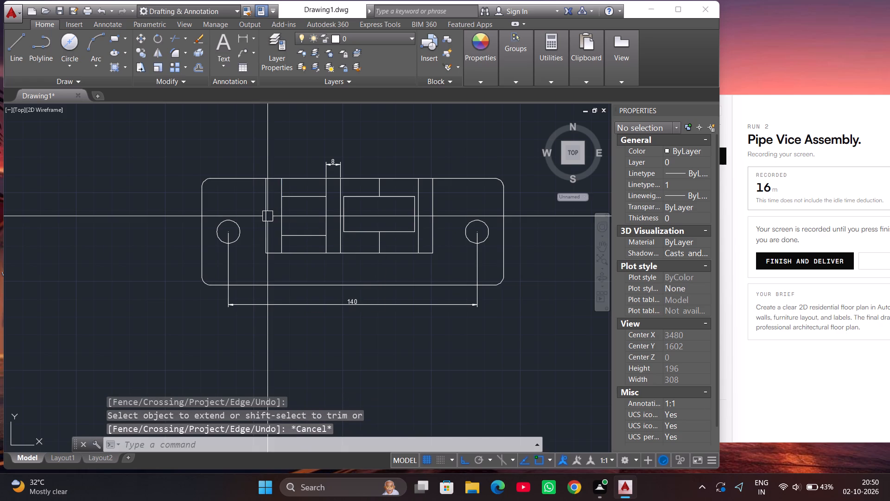
Add a horizontal linear dimension across the lower notch's width, placed just above the 140 dimension line.
click(244, 39)
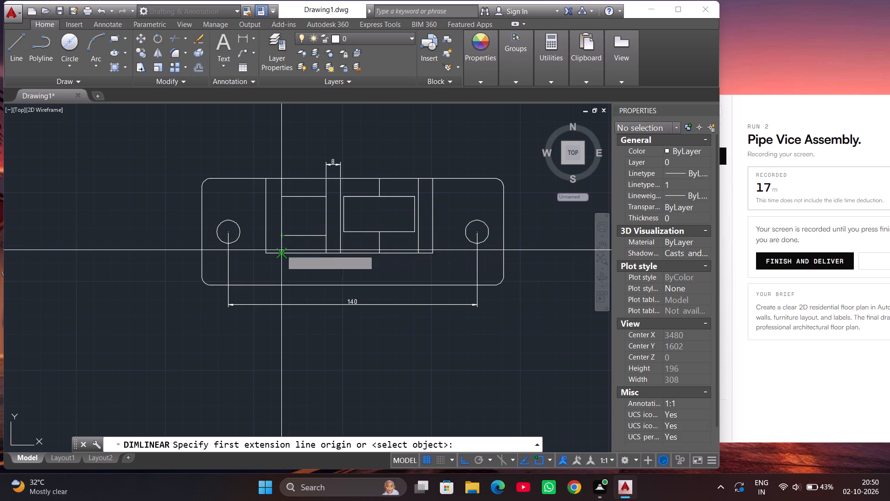
click(281, 250)
click(328, 253)
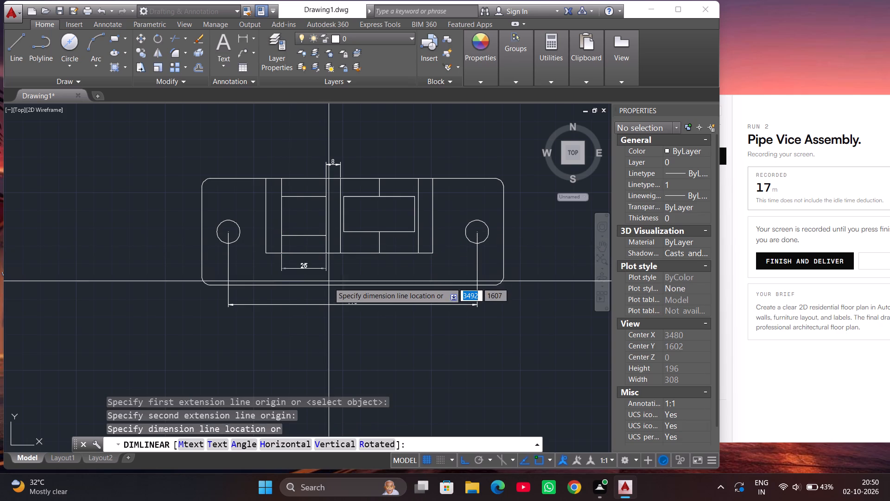
click(329, 297)
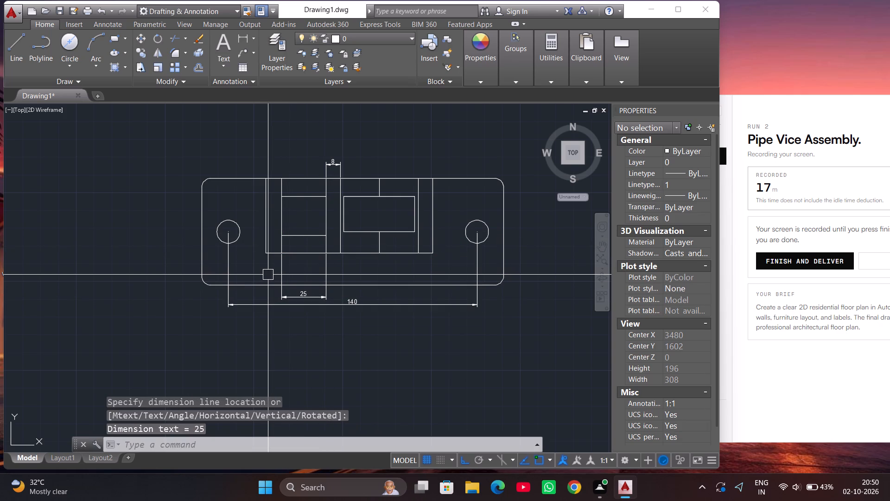
Trim away the part of the notches' right vertical line that lies between the two horizontal notch edges.
text(tr)
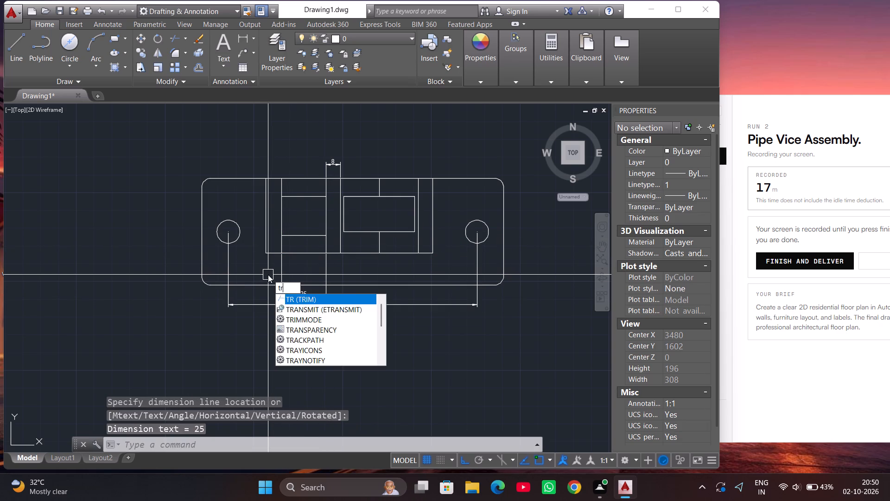
key(Return)
key(Return)
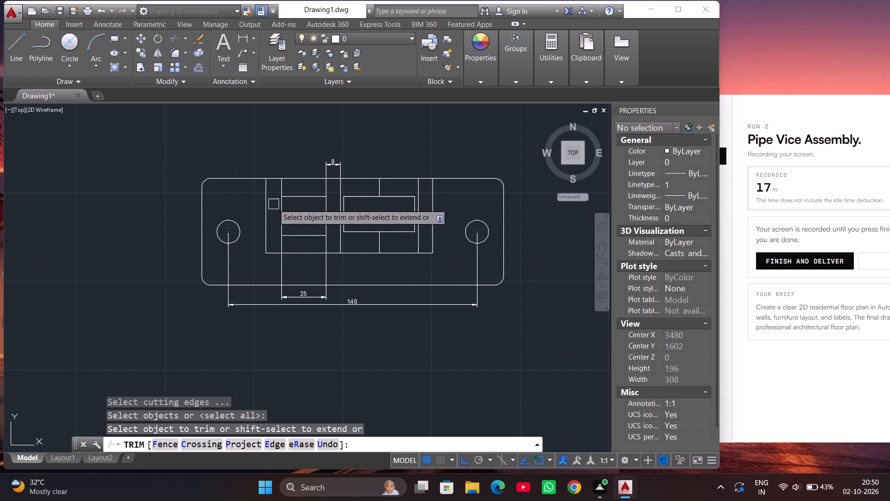
click(280, 208)
click(275, 215)
click(286, 215)
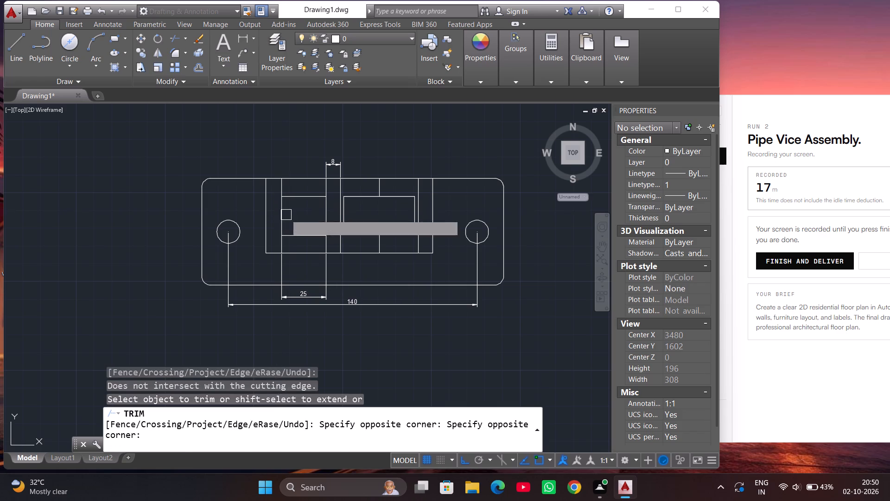
click(284, 215)
click(324, 214)
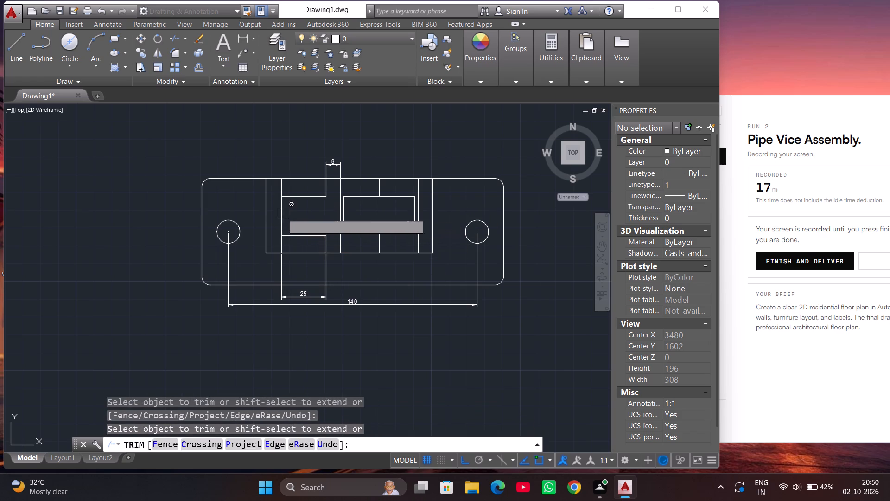
click(281, 208)
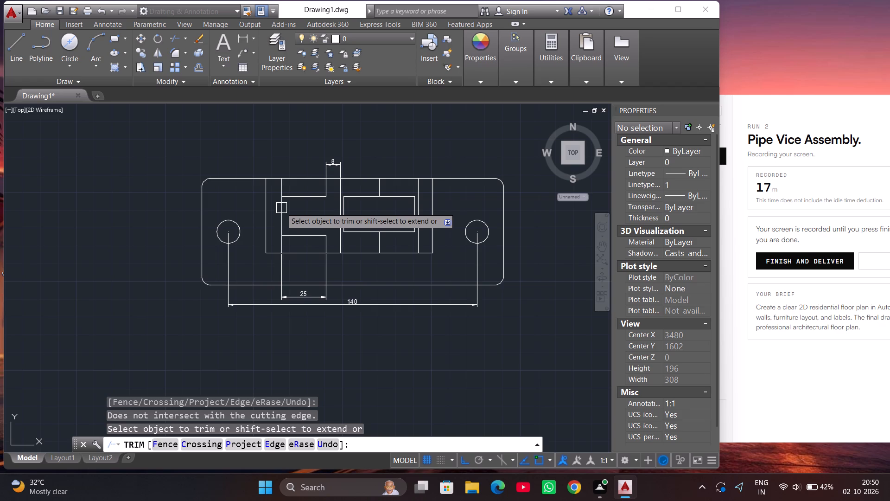
key(Escape)
click(281, 208)
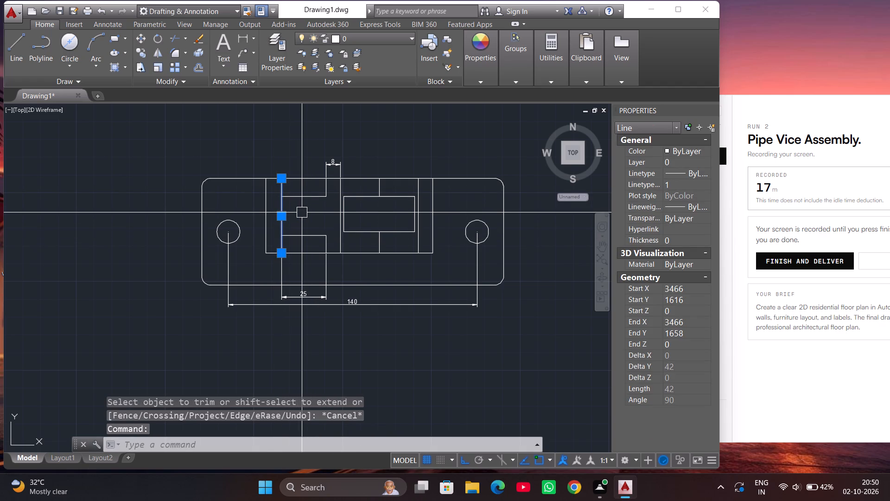
key(Escape)
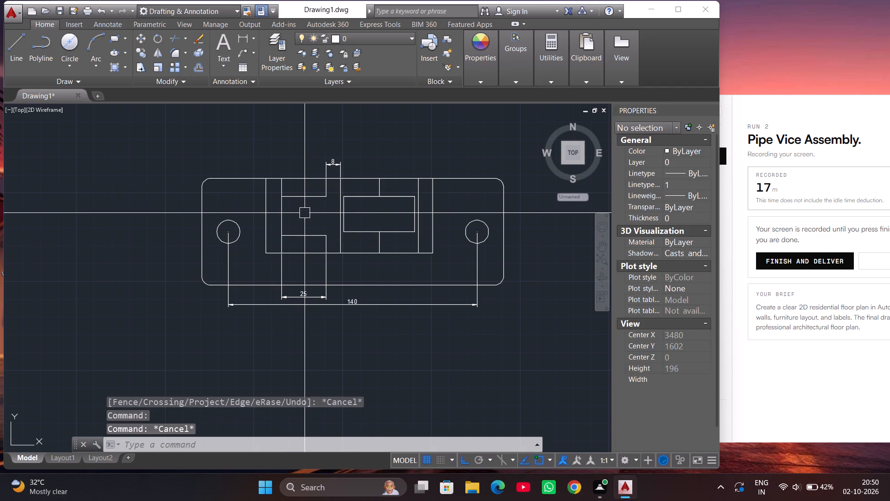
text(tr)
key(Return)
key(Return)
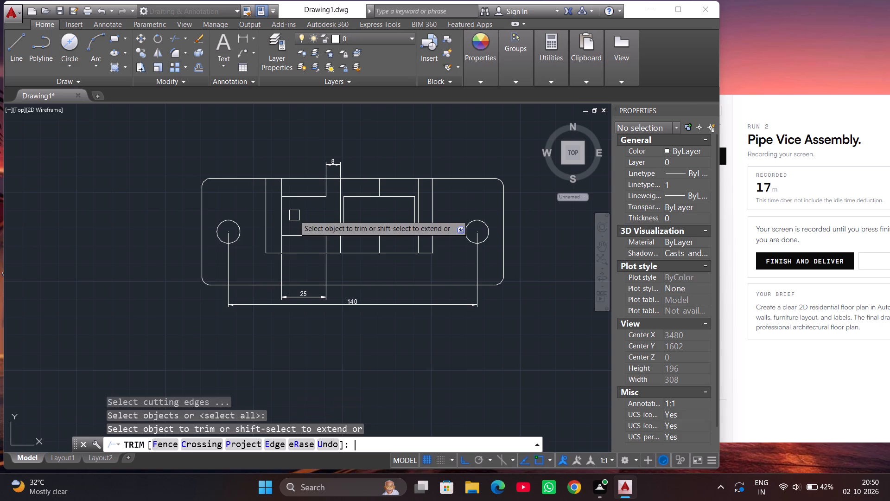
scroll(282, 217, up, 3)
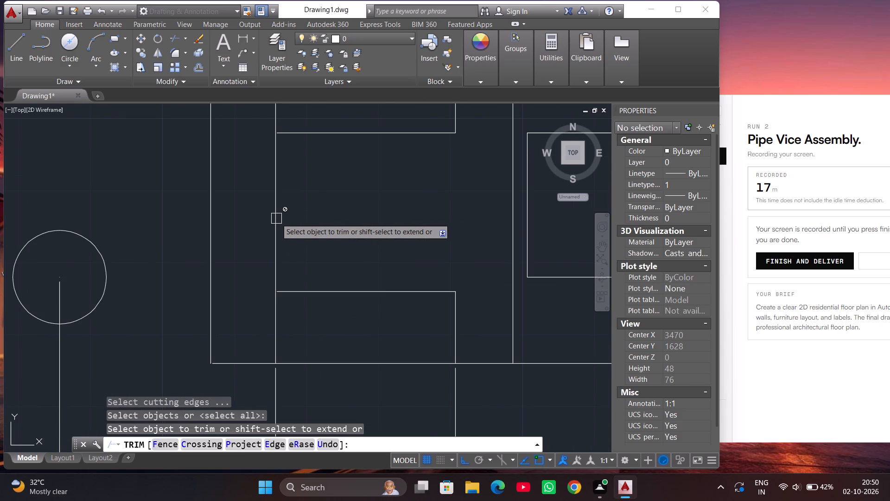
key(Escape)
Delete the vertical line running along the left ends of the two notch edges.
click(276, 218)
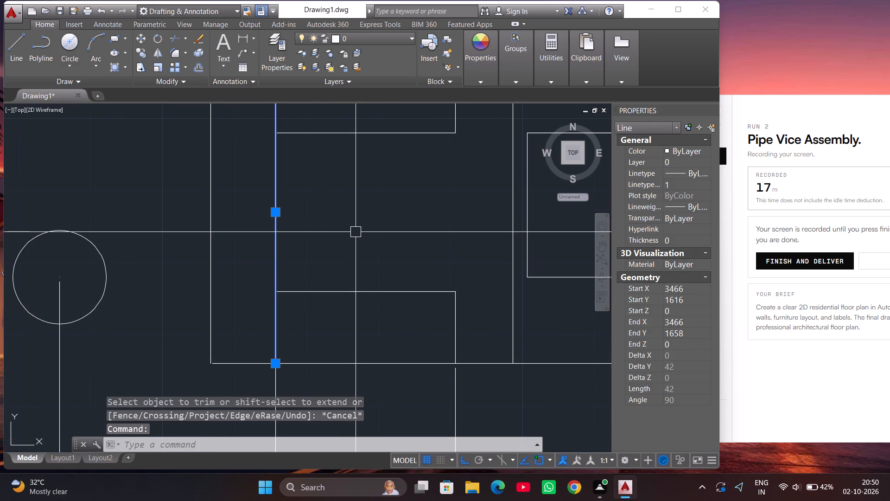
key(Delete)
scroll(356, 232, down, 1)
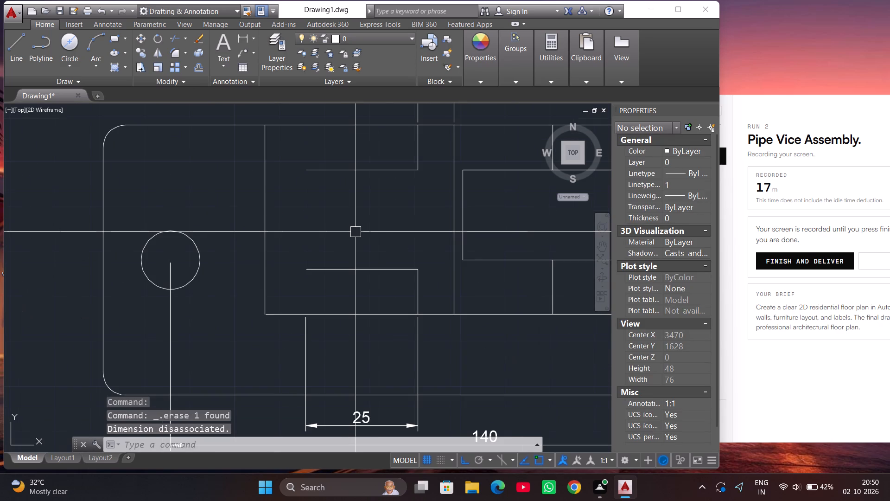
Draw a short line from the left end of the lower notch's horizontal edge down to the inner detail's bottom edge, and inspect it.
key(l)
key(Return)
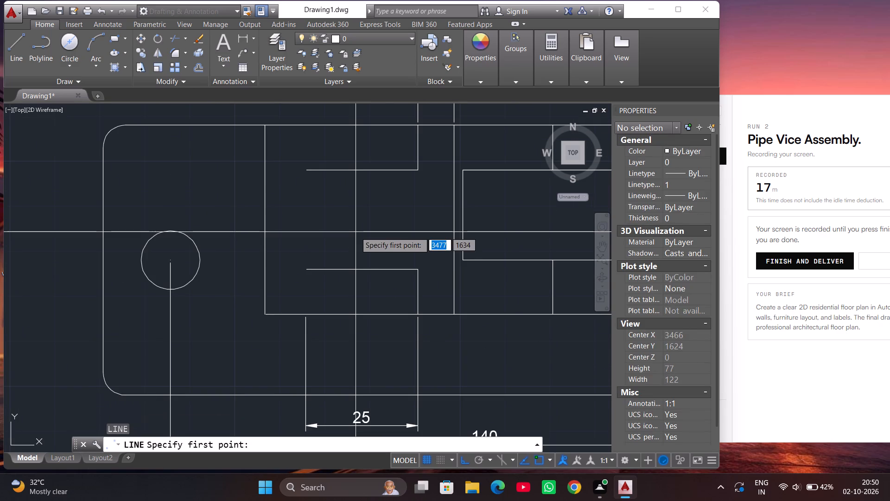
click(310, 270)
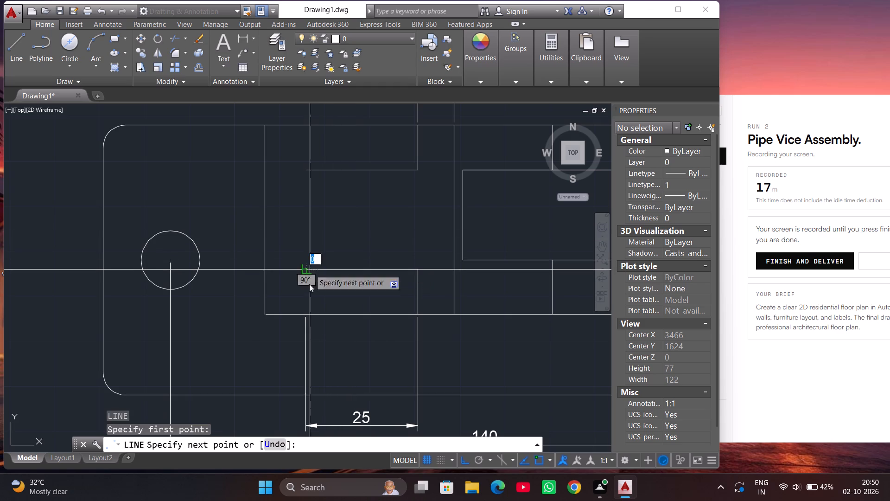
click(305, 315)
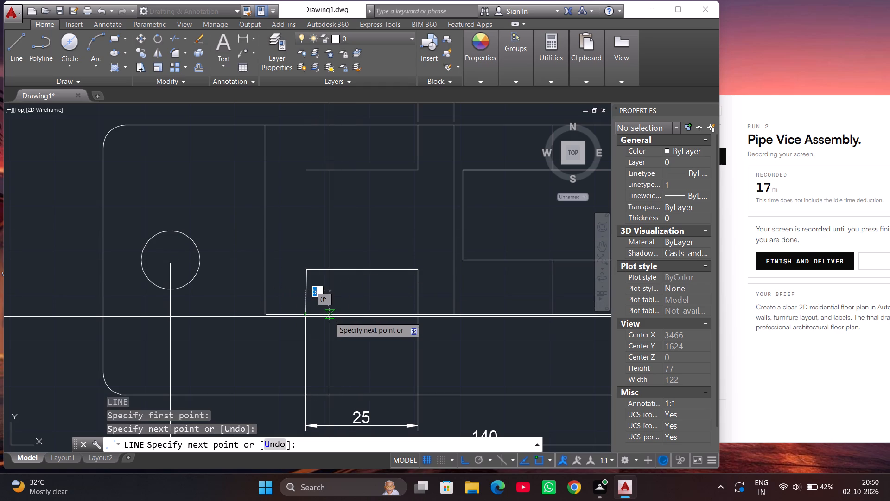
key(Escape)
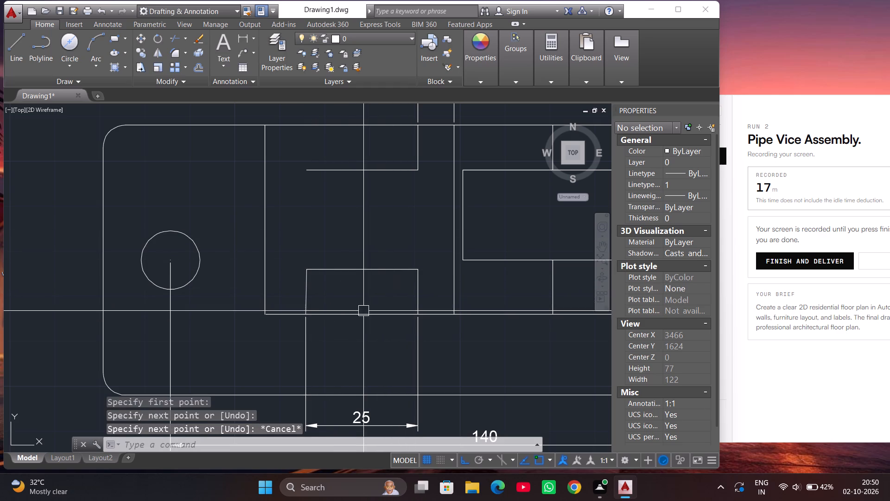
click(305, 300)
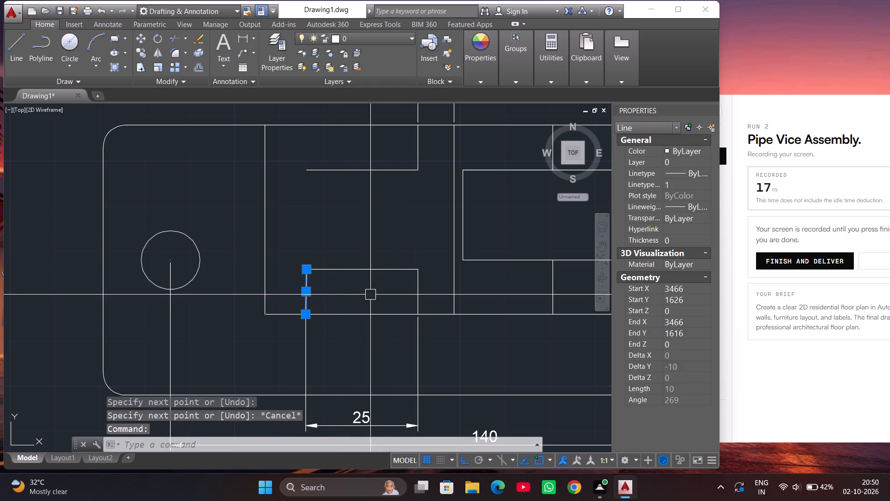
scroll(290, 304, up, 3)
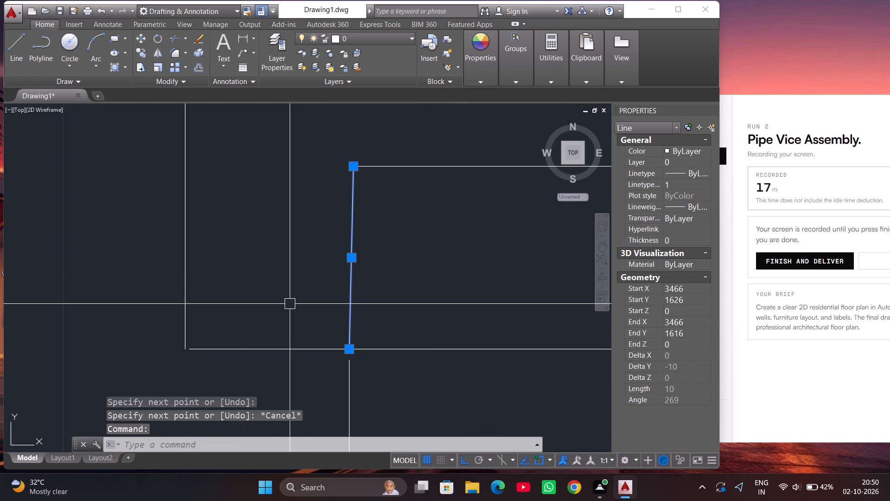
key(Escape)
Draw a line from the upper notch's top-right corner 25 left along the top edge, continuing straight down to the inner detail's bottom edge.
scroll(291, 304, down, 3)
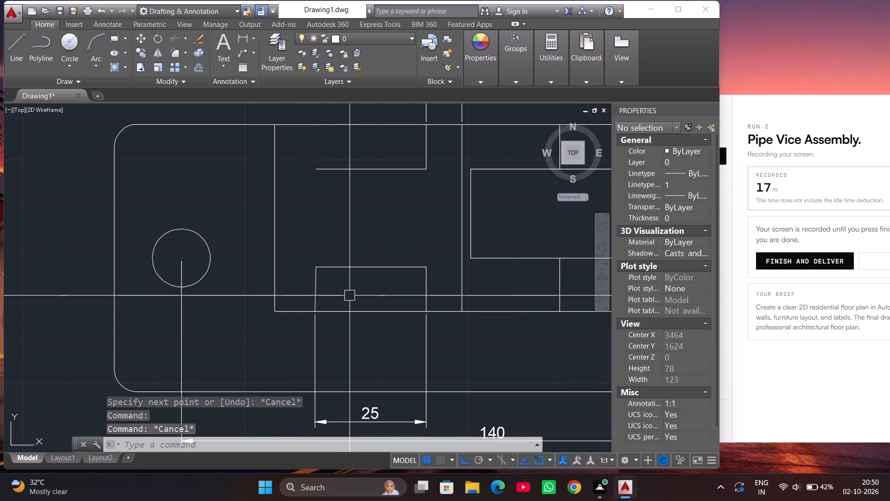
key(l)
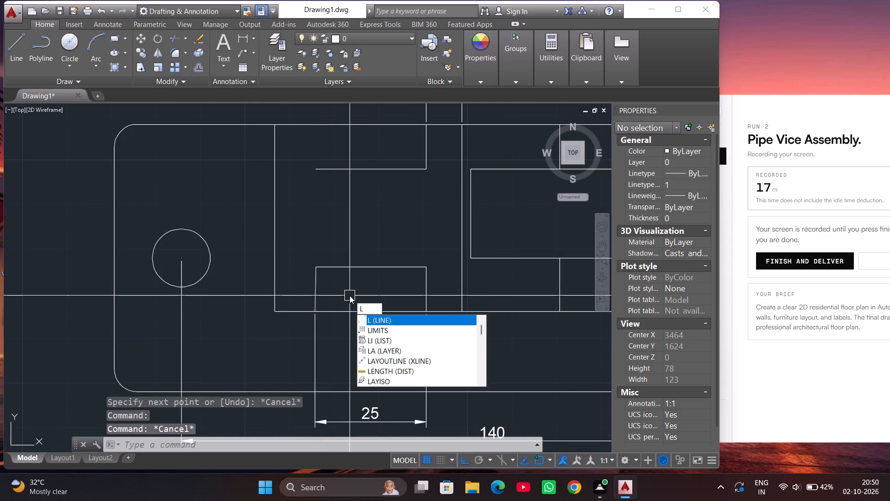
key(Return)
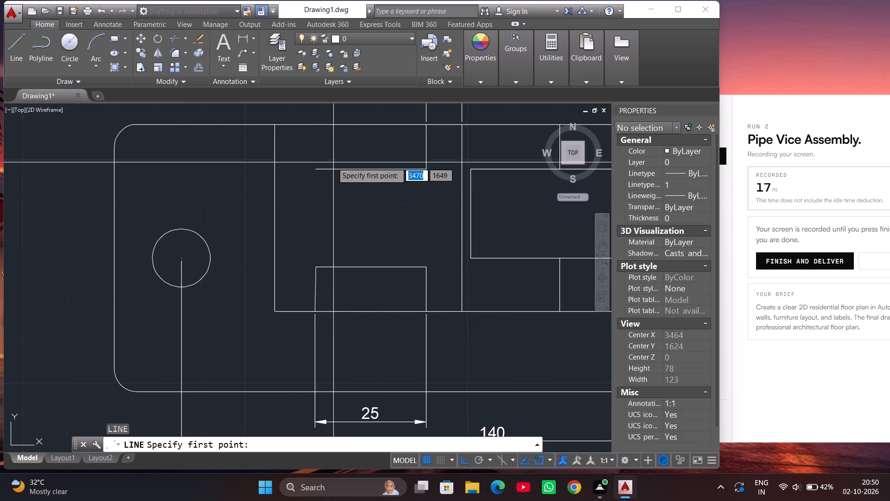
click(430, 122)
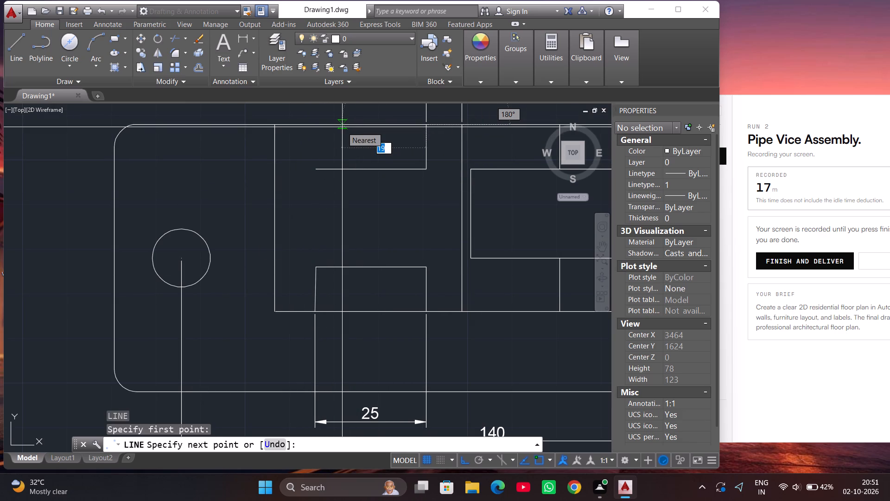
text(25)
key(Return)
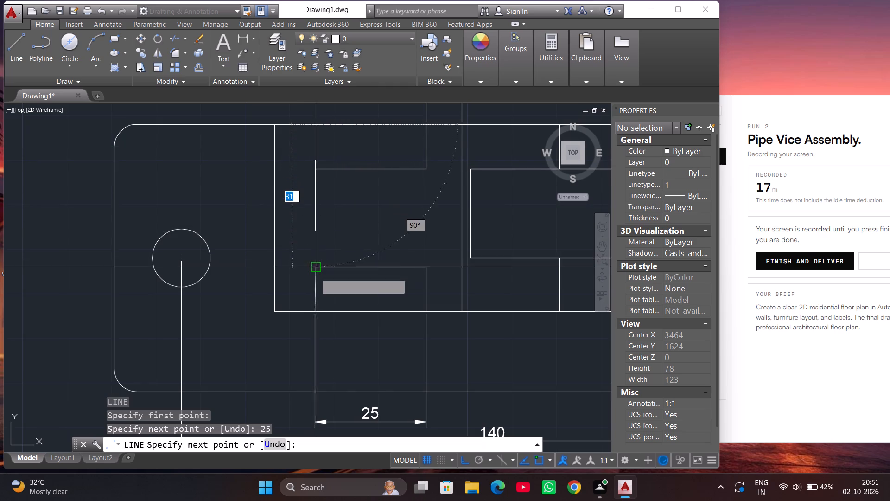
click(315, 311)
key(Escape)
key(Escape)
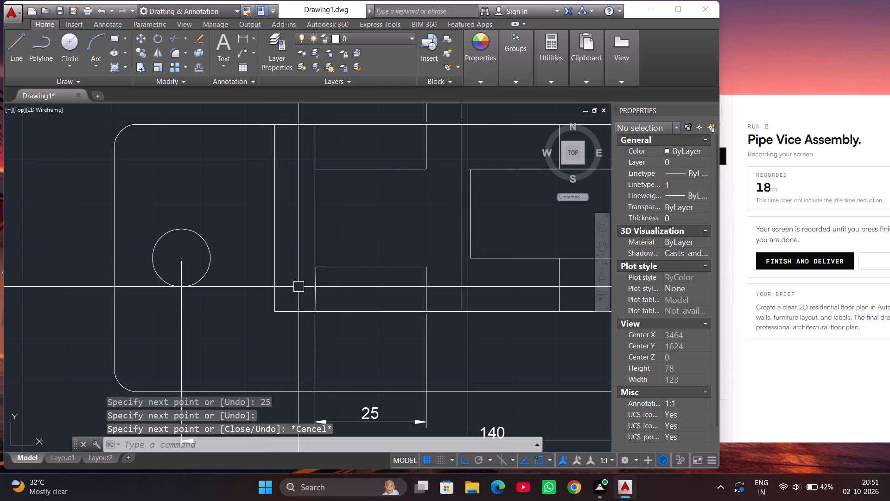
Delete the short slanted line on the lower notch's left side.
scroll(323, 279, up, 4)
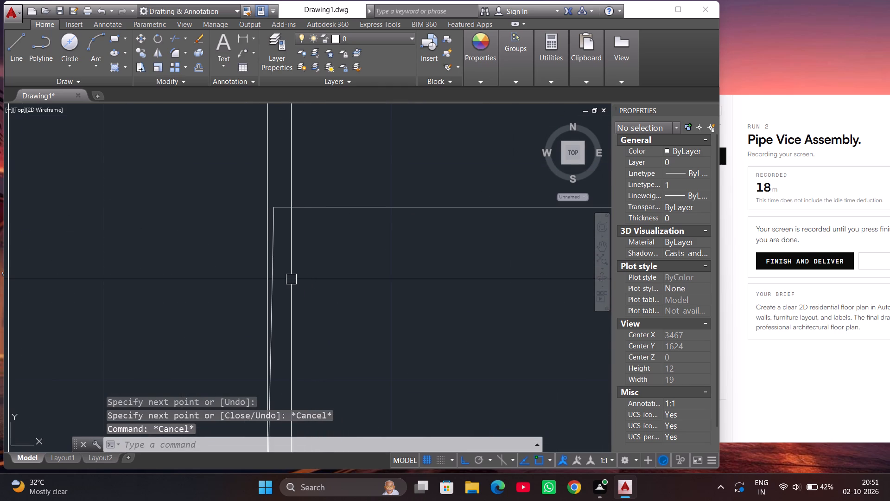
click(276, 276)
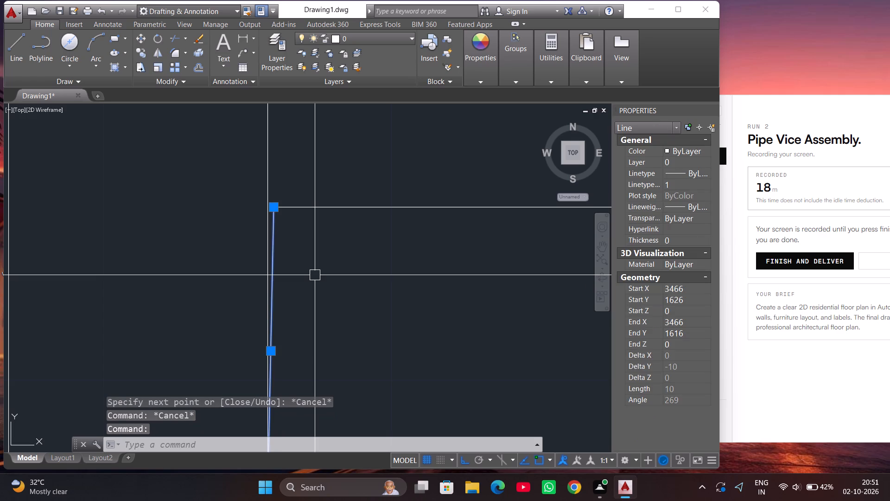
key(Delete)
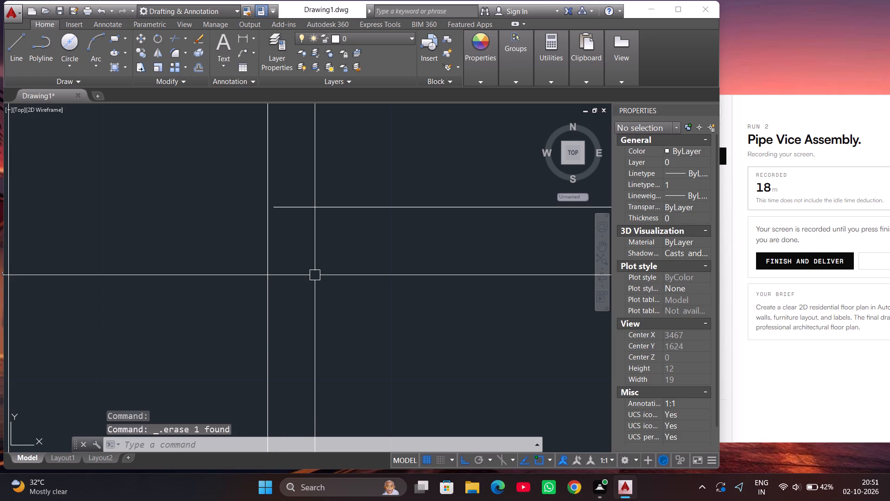
Stretch the left ends of the lower and upper notches' horizontal edges to meet the left vertical line.
click(305, 210)
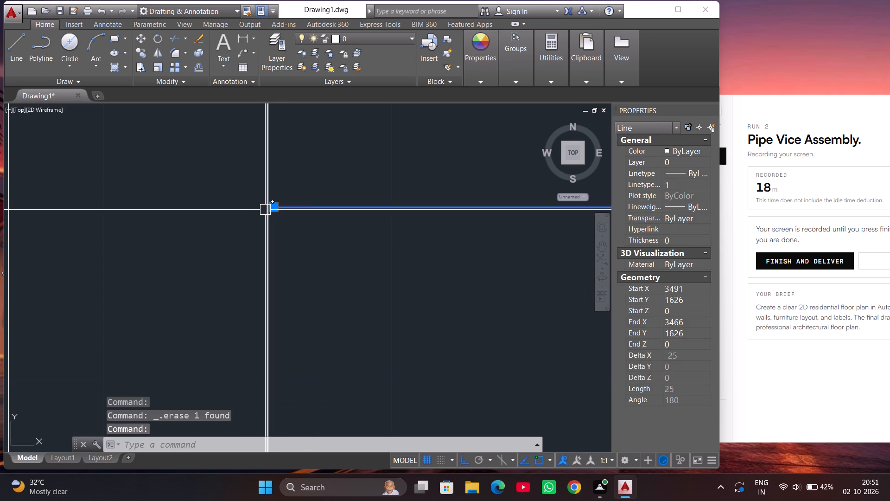
click(273, 209)
click(266, 210)
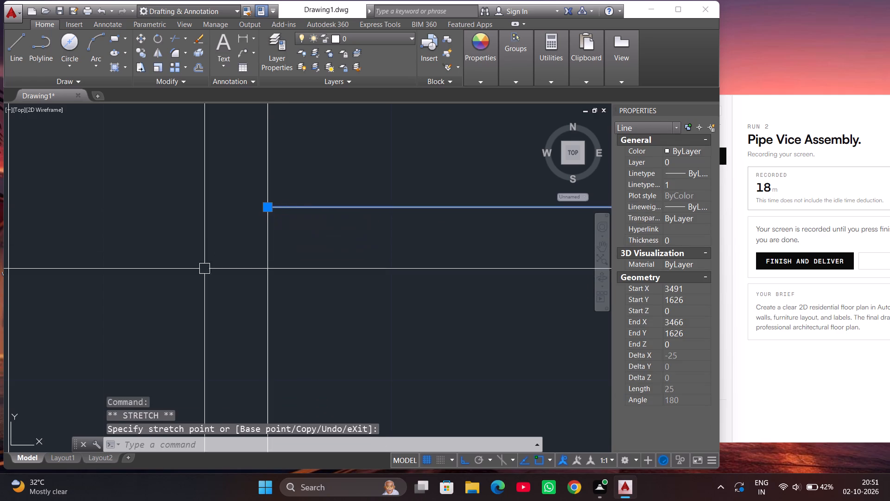
scroll(197, 301, down, 3)
scroll(380, 340, down, 1)
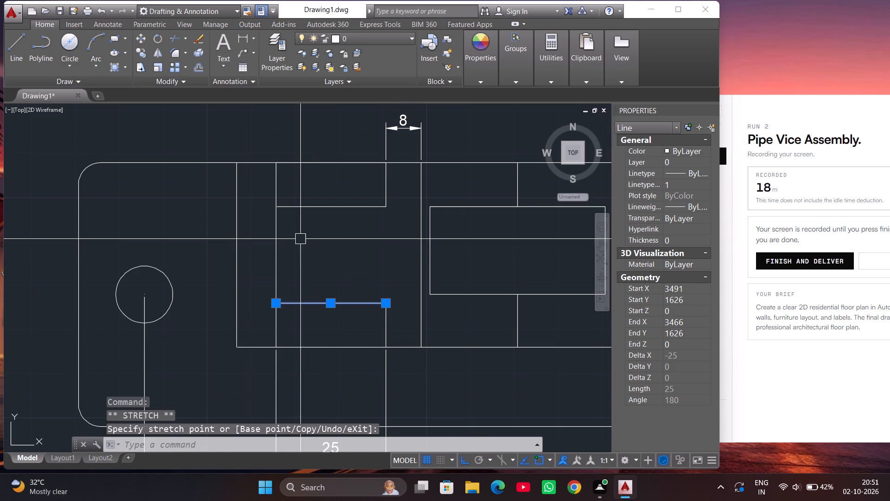
scroll(262, 186, up, 4)
click(350, 322)
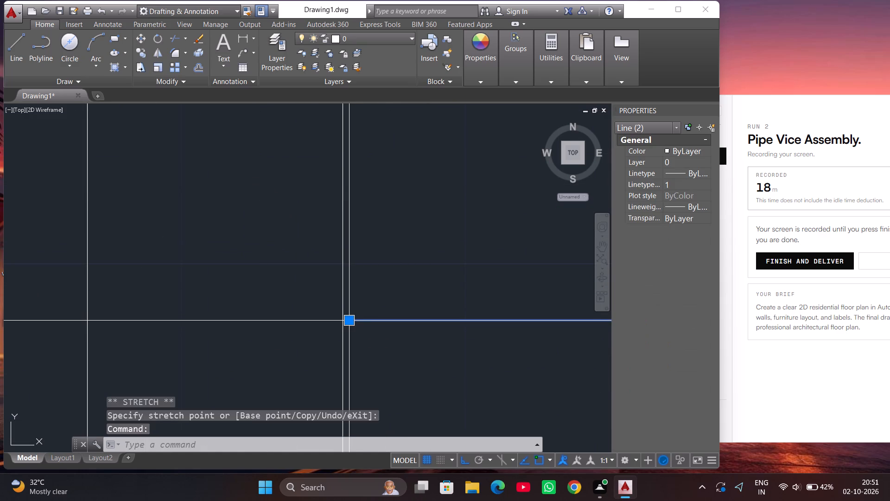
click(345, 323)
click(343, 323)
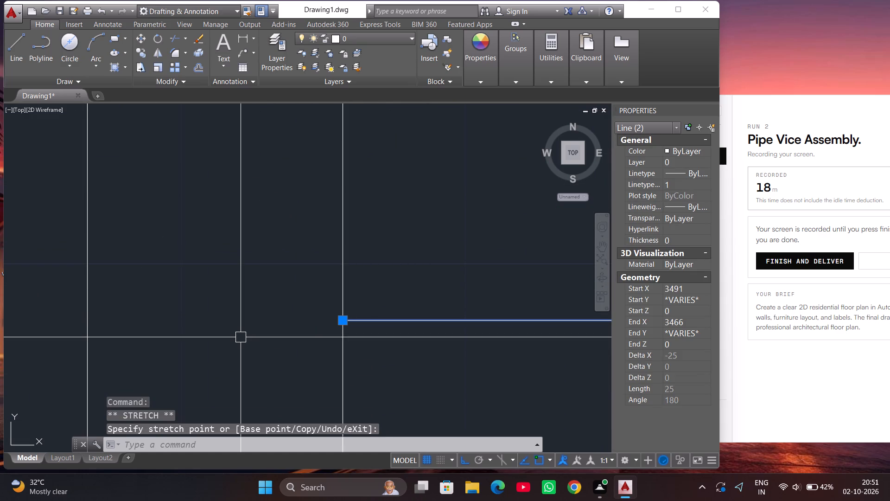
scroll(241, 337, down, 3)
key(Escape)
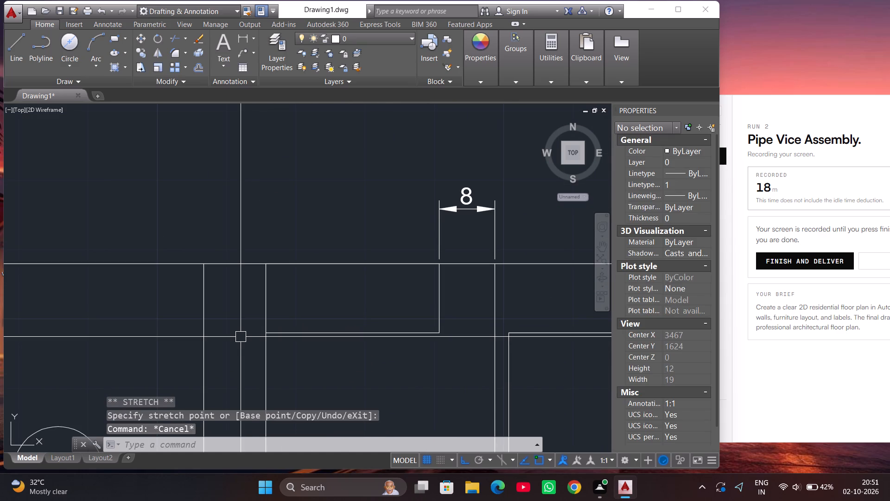
Trim away the left vertical line between the two notch edges and the bottom edge segment closing the lower notch.
text(tr)
key(Return)
key(Return)
scroll(251, 334, down, 1)
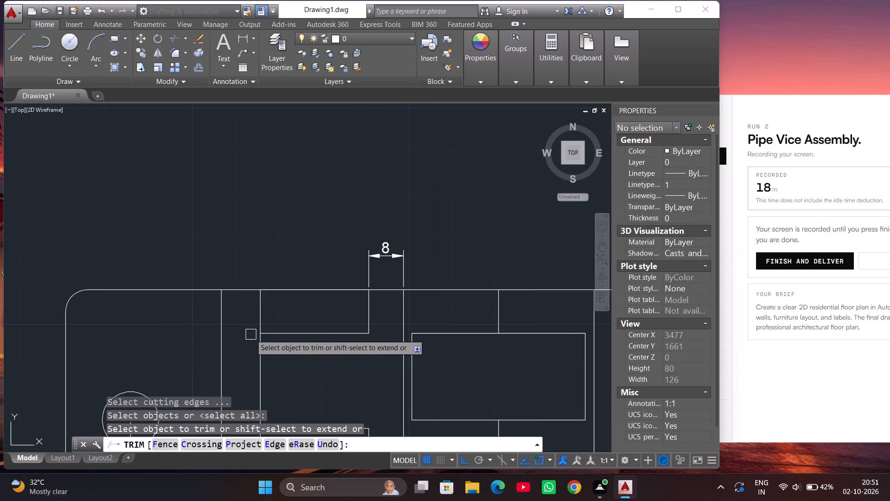
click(254, 356)
click(269, 352)
scroll(235, 264, down, 1)
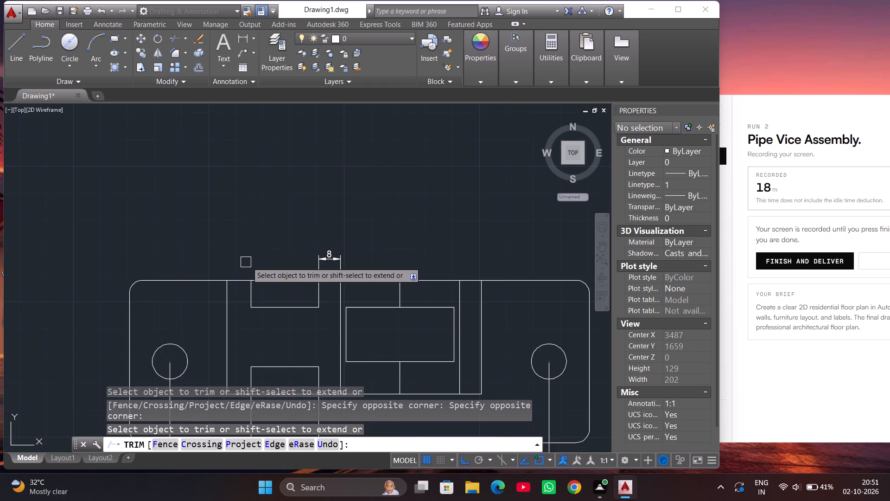
scroll(254, 262, down, 1)
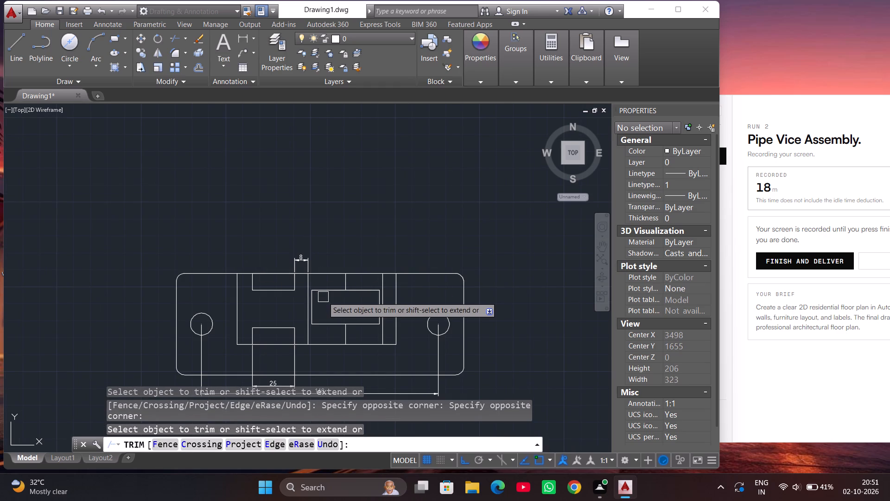
click(280, 347)
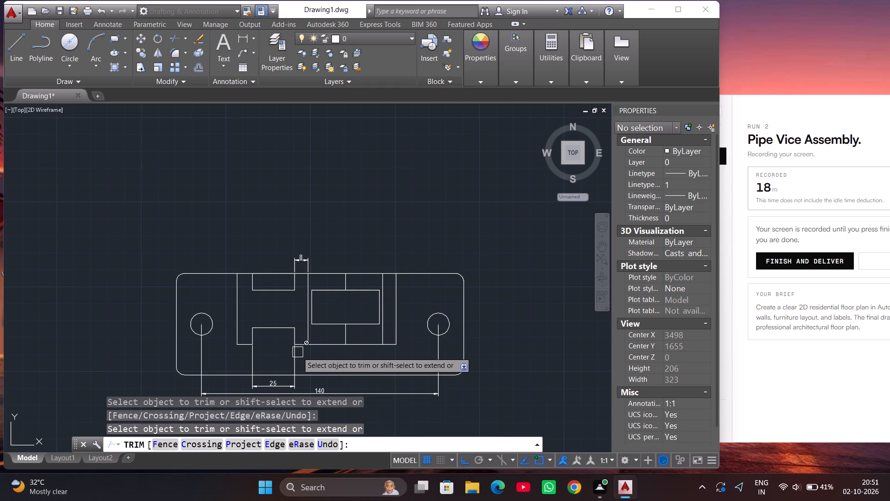
key(Escape)
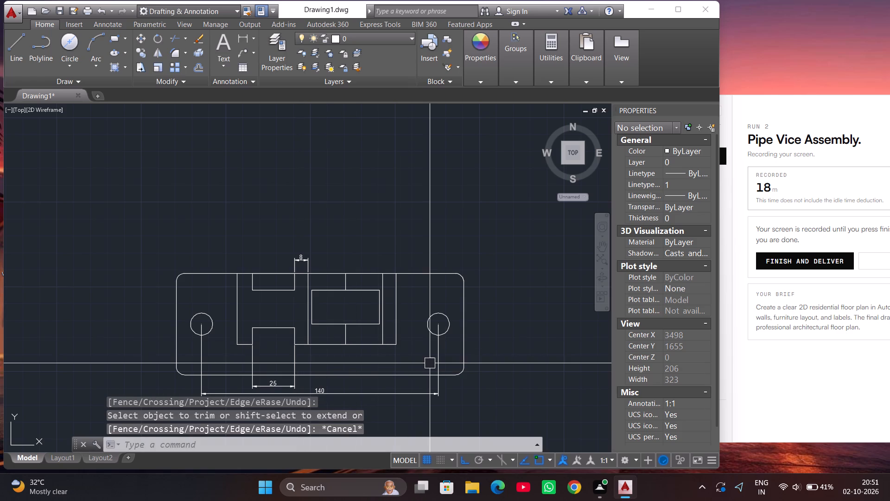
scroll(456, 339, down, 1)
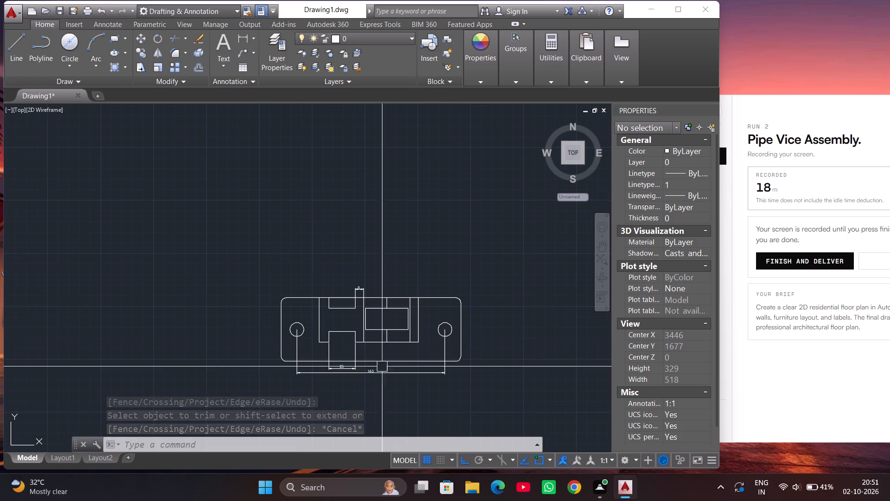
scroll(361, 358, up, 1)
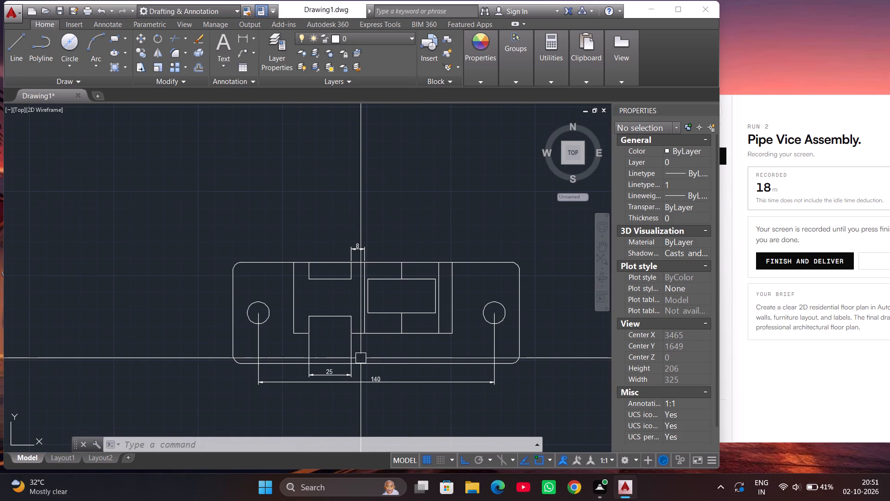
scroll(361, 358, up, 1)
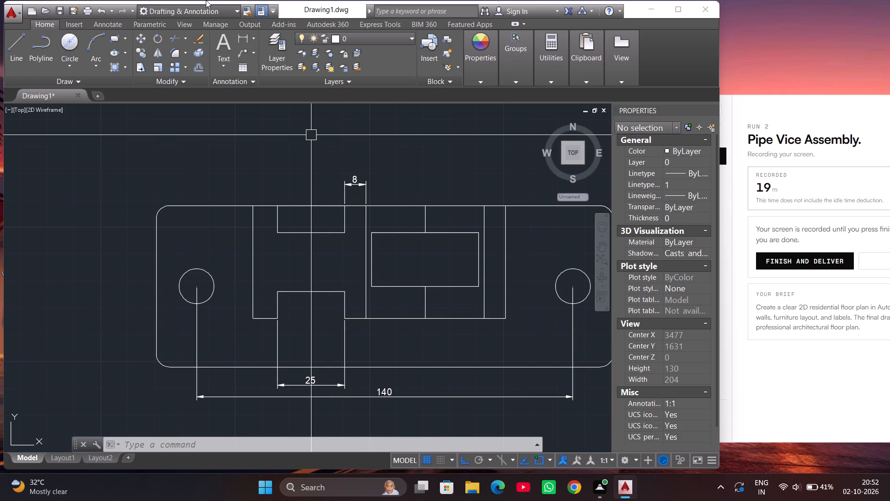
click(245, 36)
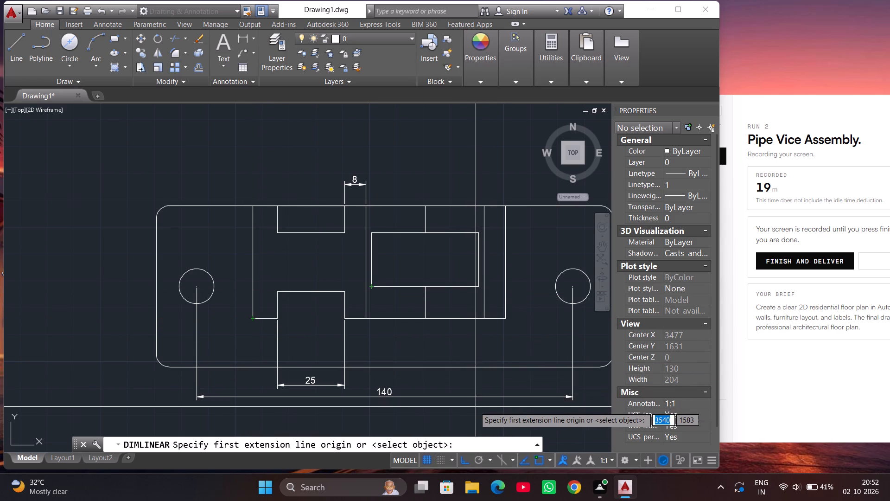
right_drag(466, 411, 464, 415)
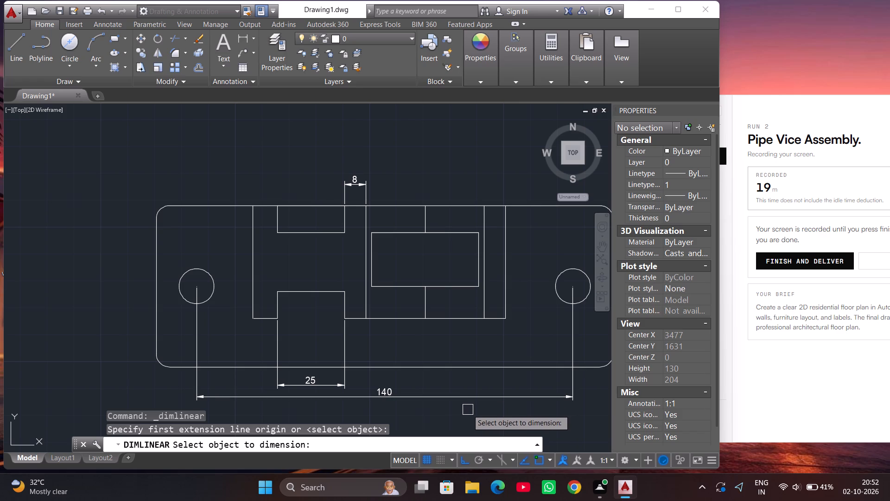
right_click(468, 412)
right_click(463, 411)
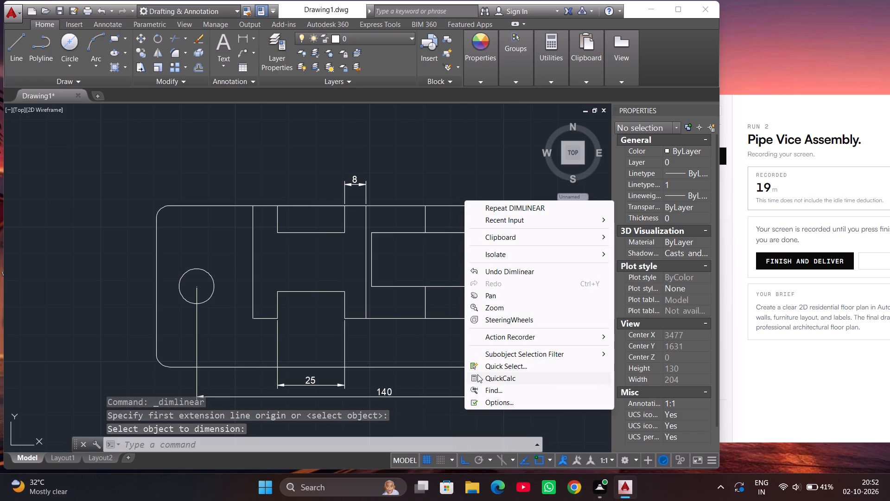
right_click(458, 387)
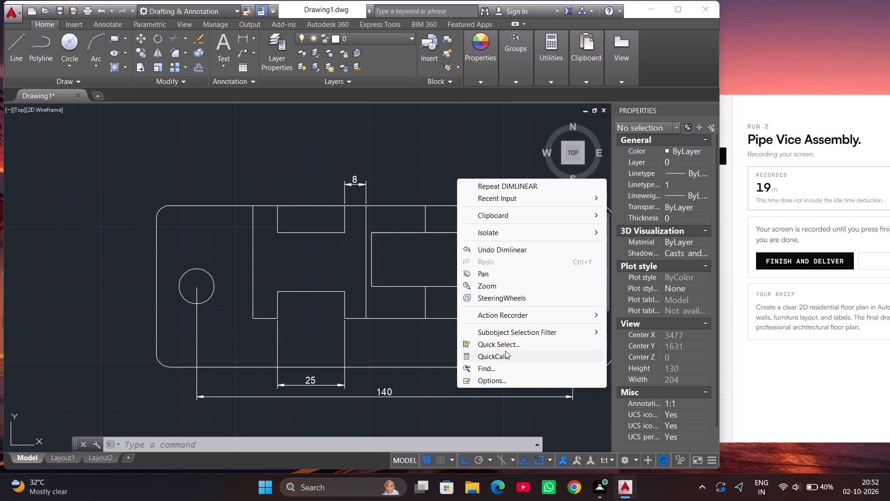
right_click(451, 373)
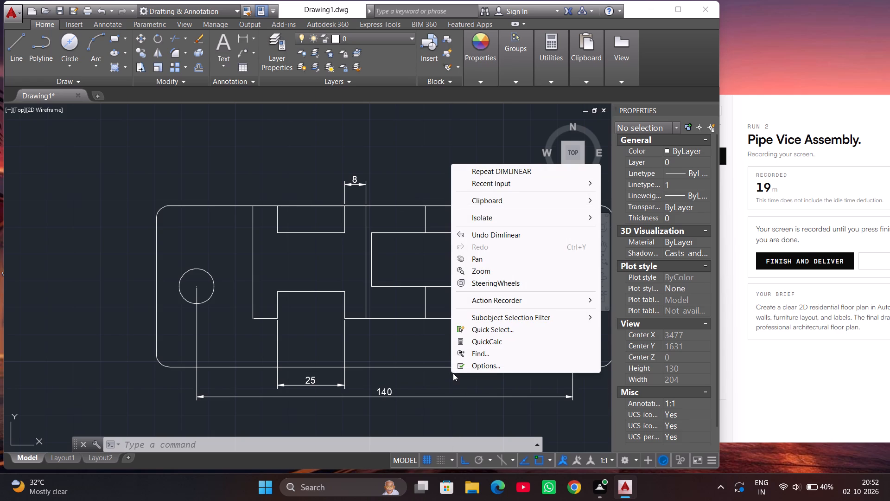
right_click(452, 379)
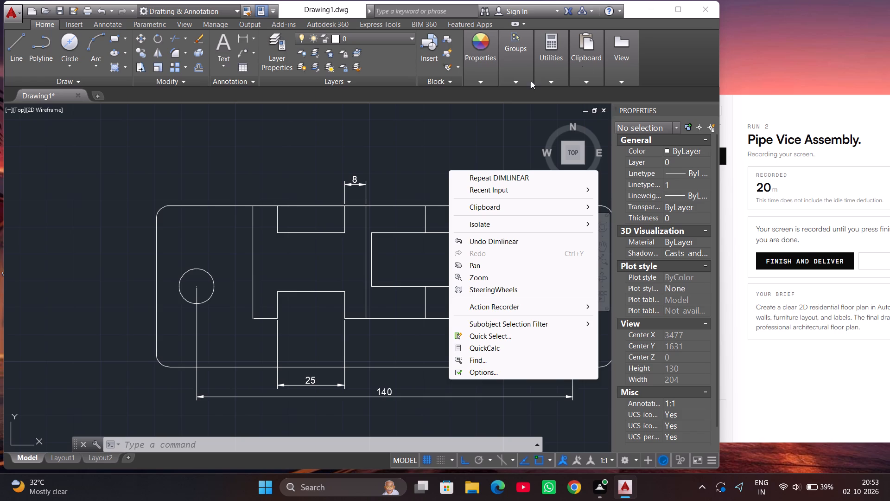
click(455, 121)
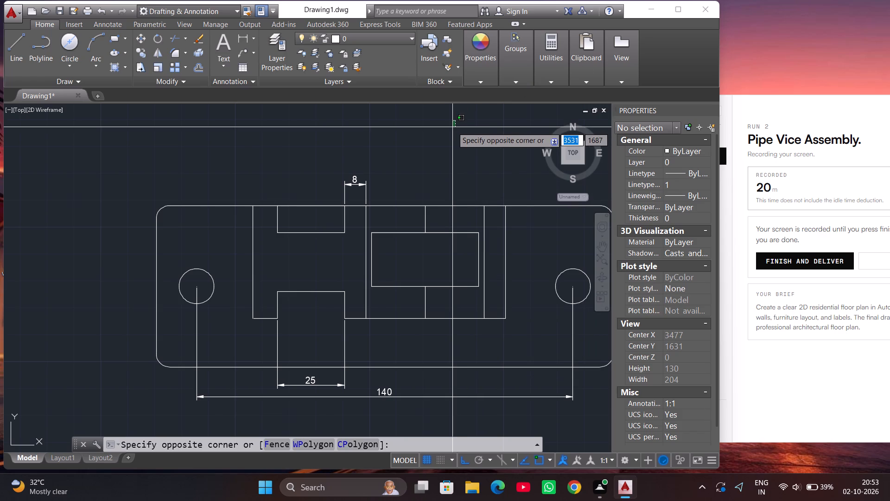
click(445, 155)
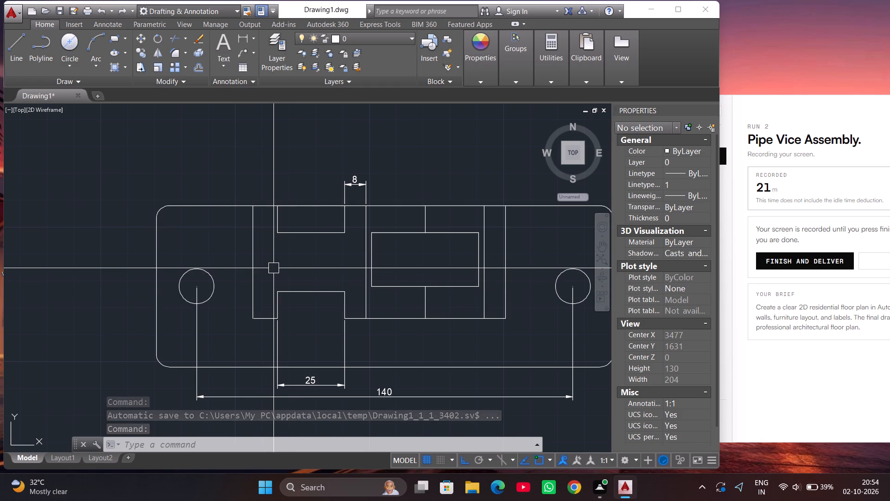
Set the hatch pattern to ANSI31 and leave the Hatch command without filling a region.
key(h)
key(Return)
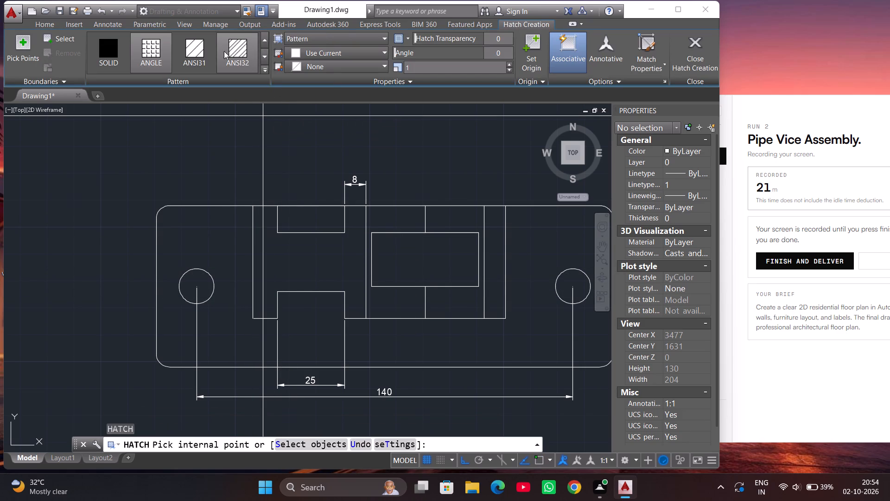
click(210, 50)
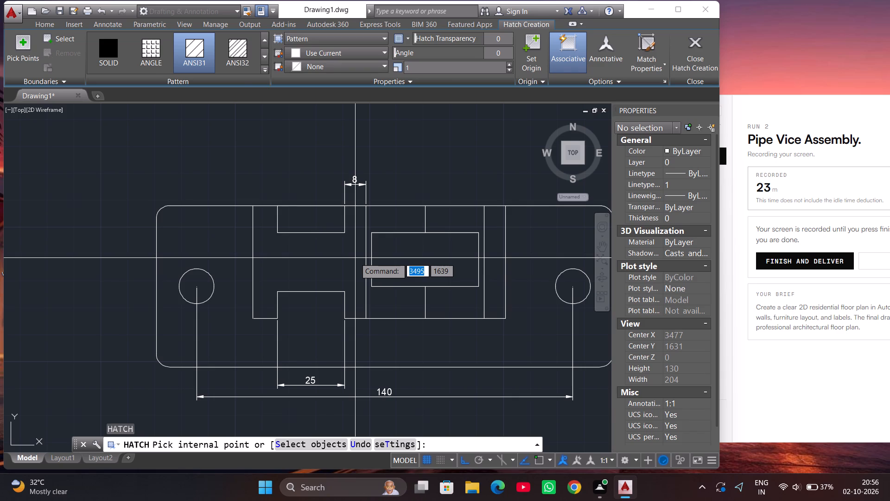
key(Escape)
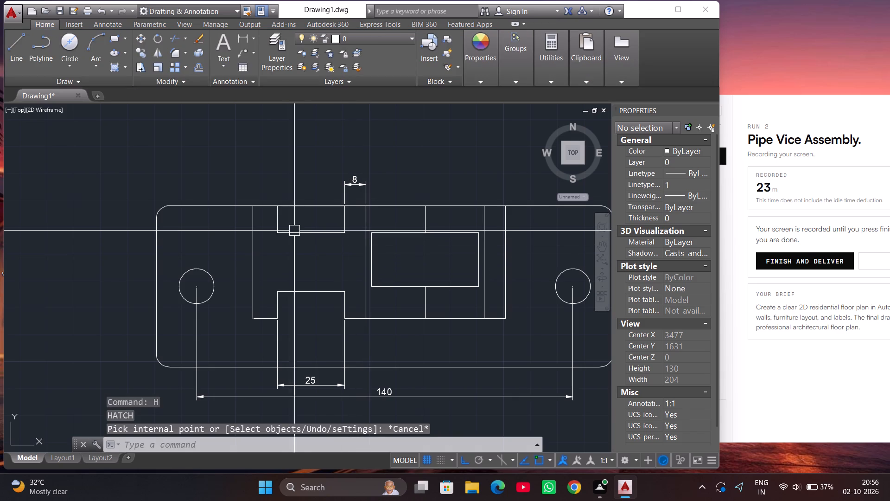
Stretch the left end of the short bottom edge left of the lower notch to meet the inner detail's left vertical line.
scroll(277, 230, up, 3)
scroll(277, 172, up, 3)
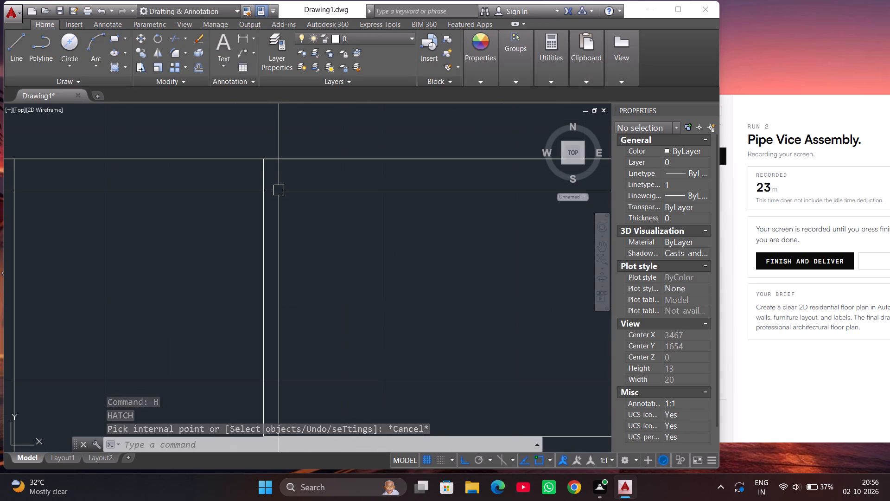
scroll(196, 190, down, 2)
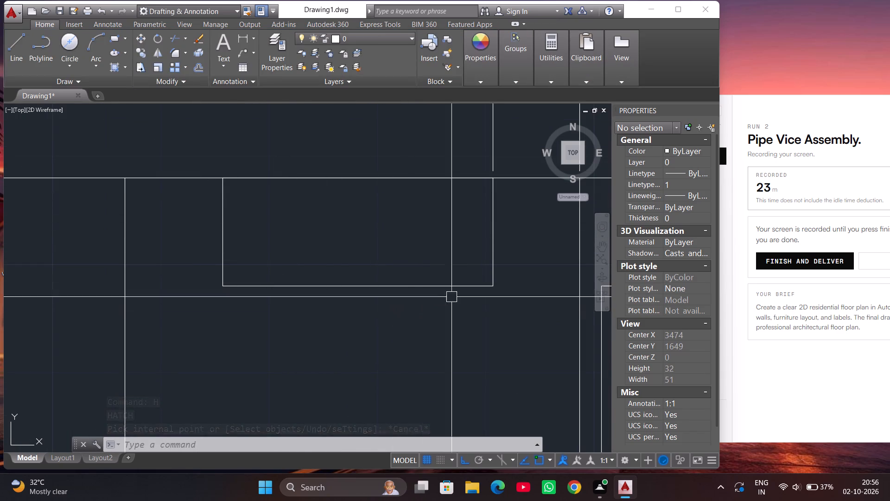
scroll(377, 216, down, 1)
scroll(521, 214, up, 3)
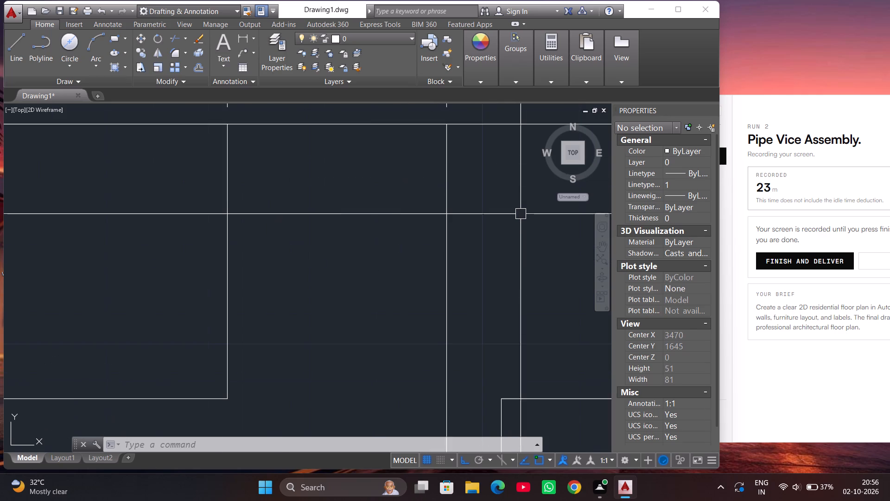
scroll(521, 214, down, 4)
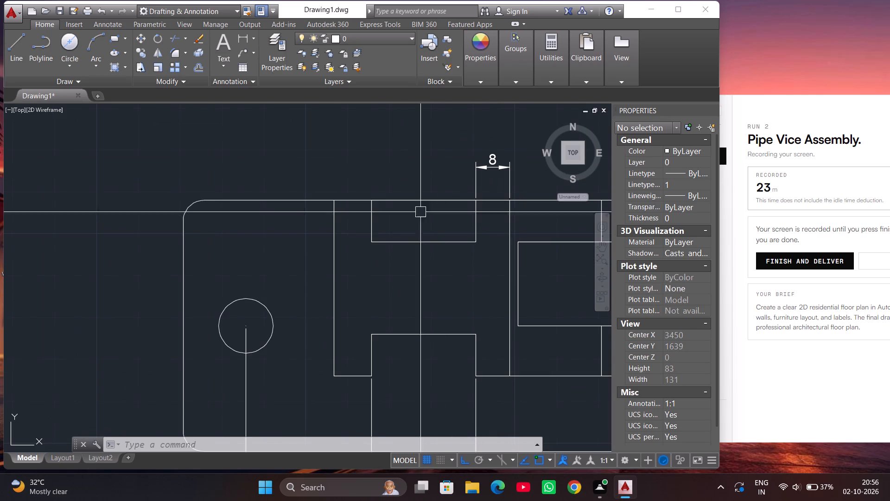
scroll(342, 388, up, 3)
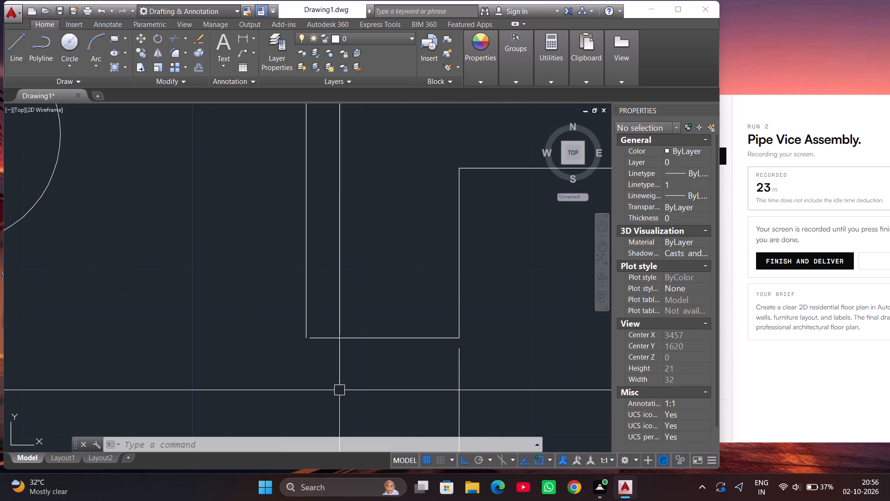
scroll(307, 347, up, 3)
click(329, 313)
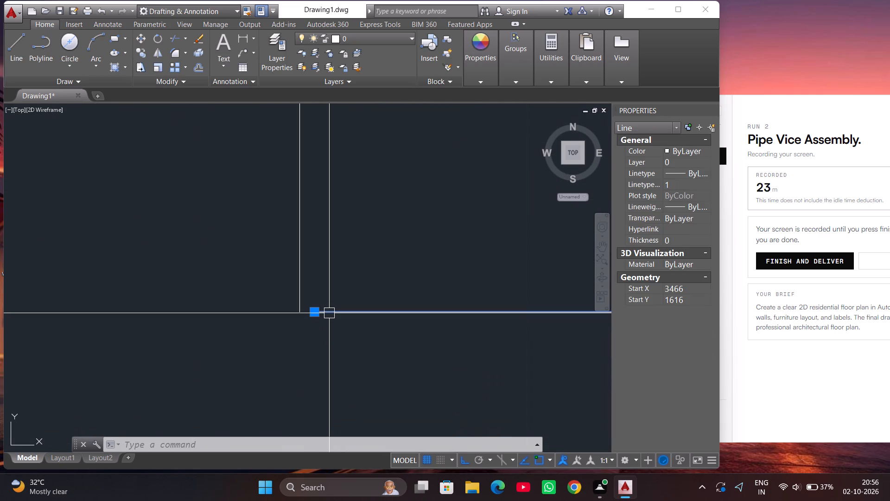
click(312, 316)
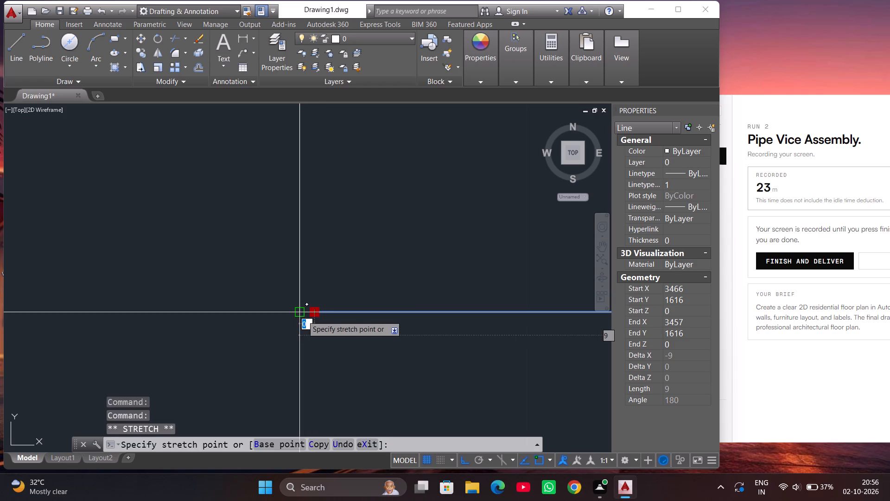
click(303, 316)
Examine the inner detail's bottom edge, especially its corners right of the lower notch, for remaining gaps in the outline.
scroll(196, 347, down, 3)
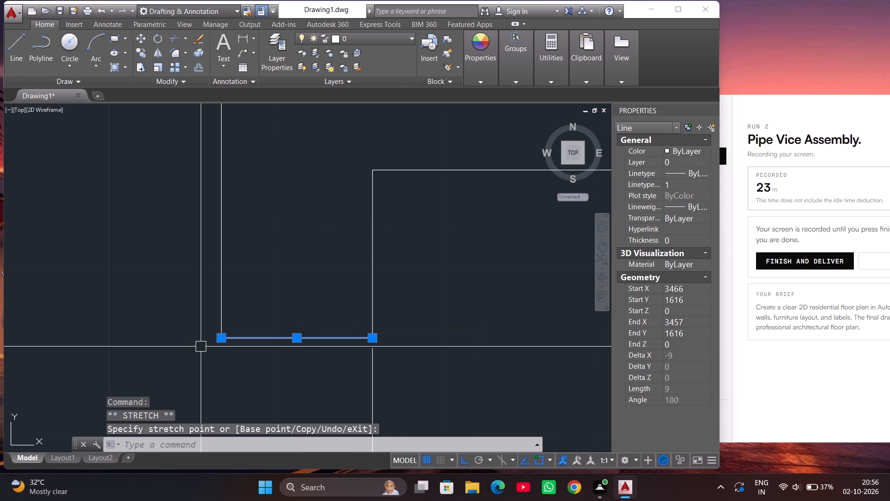
scroll(208, 349, down, 4)
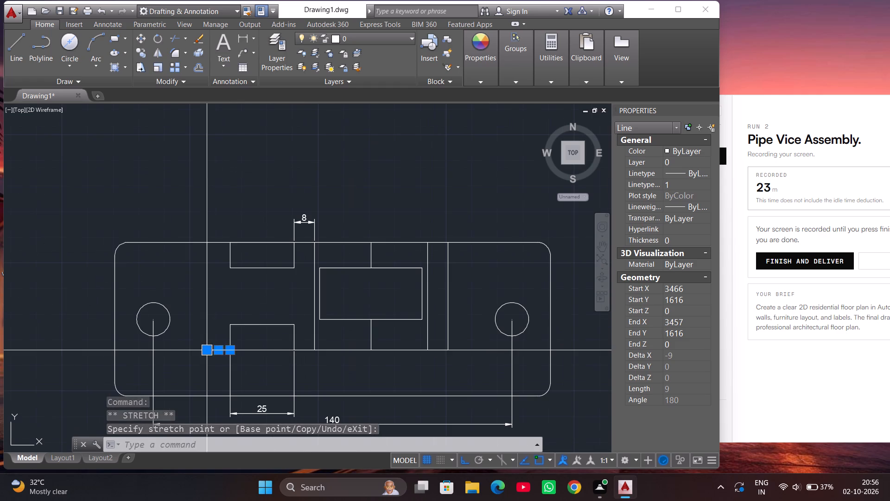
scroll(300, 348, up, 4)
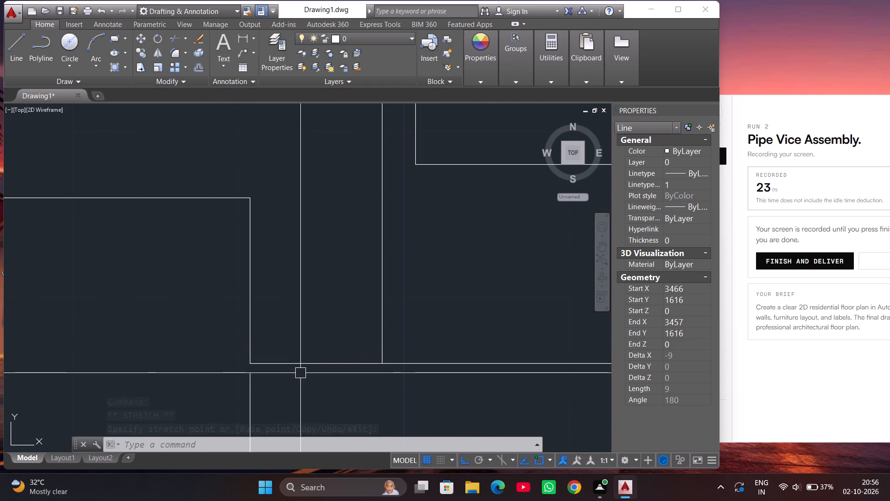
click(304, 365)
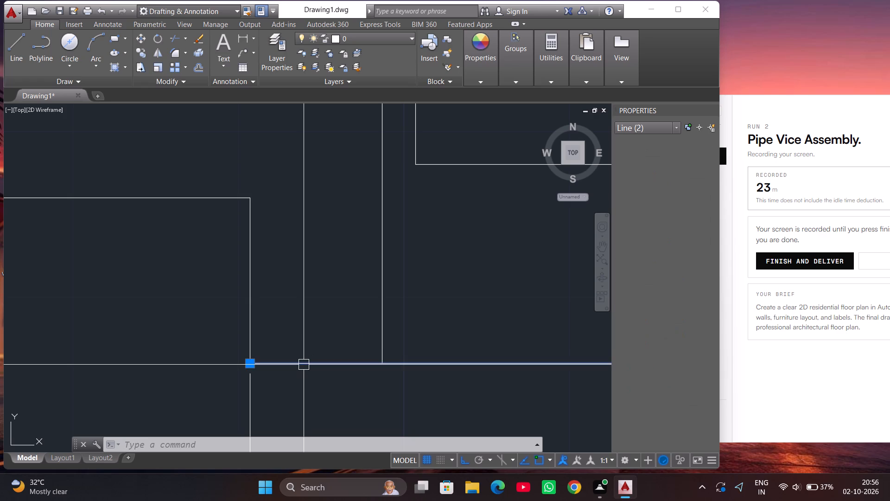
key(Escape)
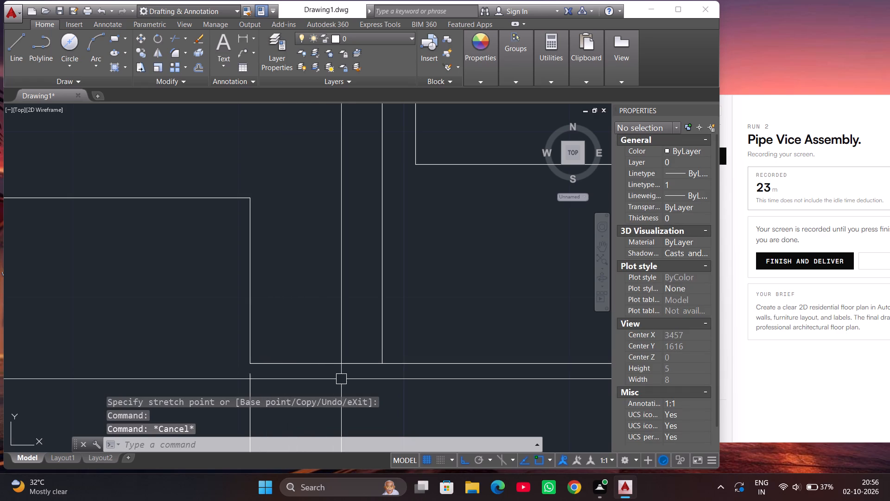
scroll(342, 379, up, 4)
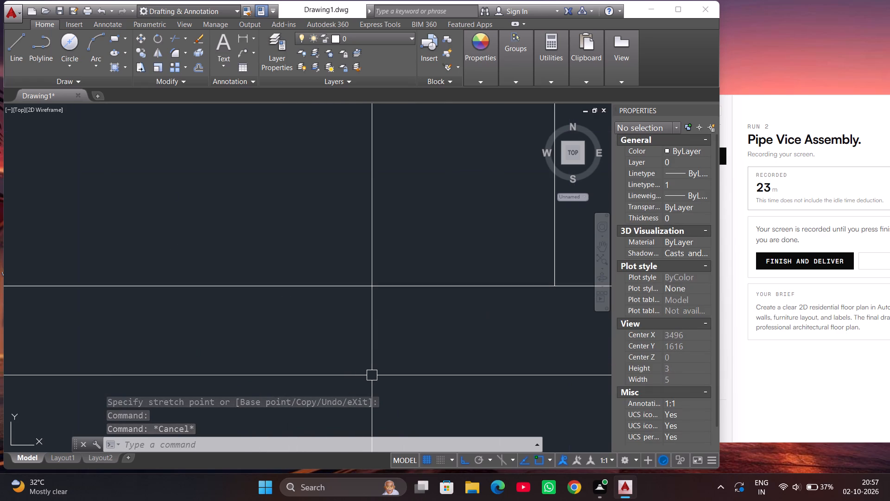
scroll(372, 375, down, 6)
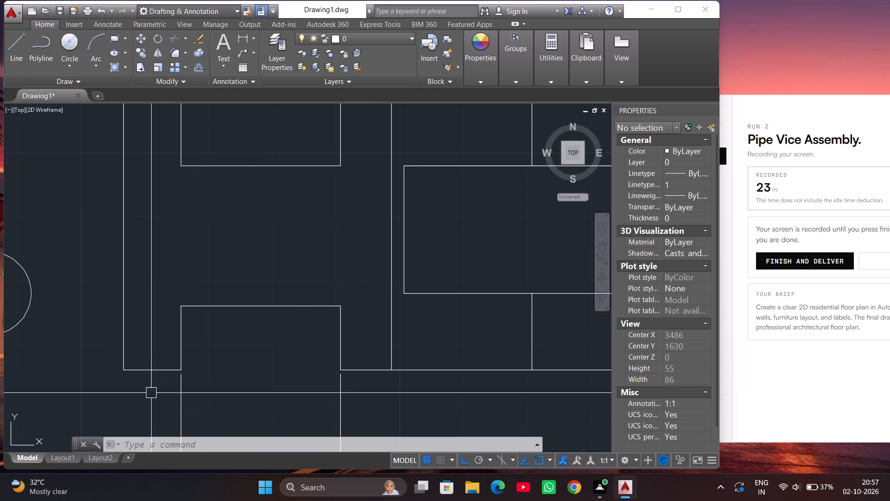
Hatch the H-shaped region around the upper and lower notches of the inner detail with the ANSI31 pattern.
key(h)
key(Return)
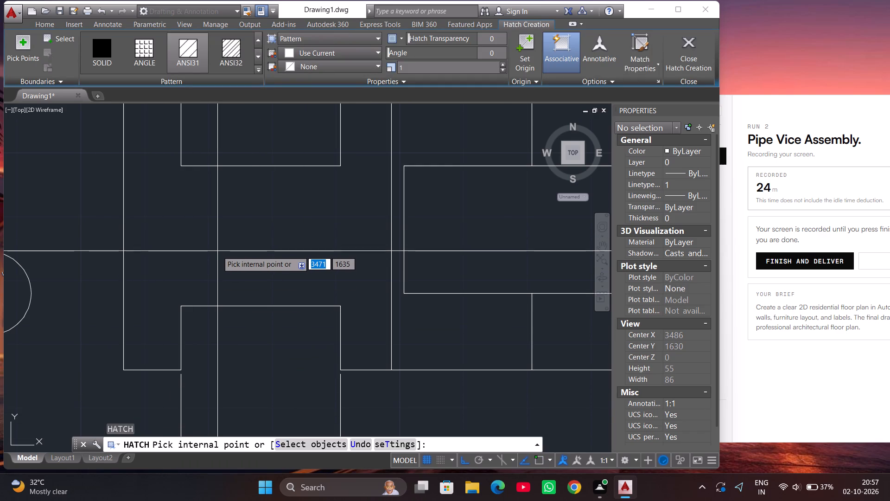
scroll(222, 270, down, 1)
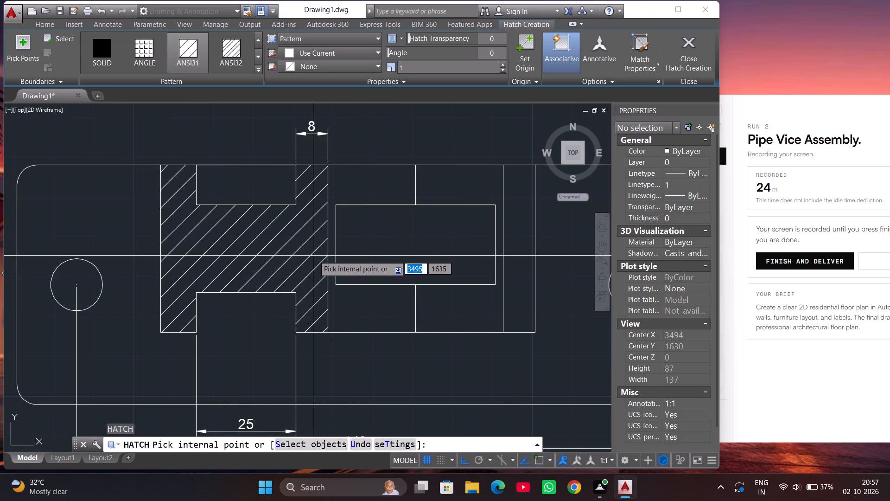
click(314, 256)
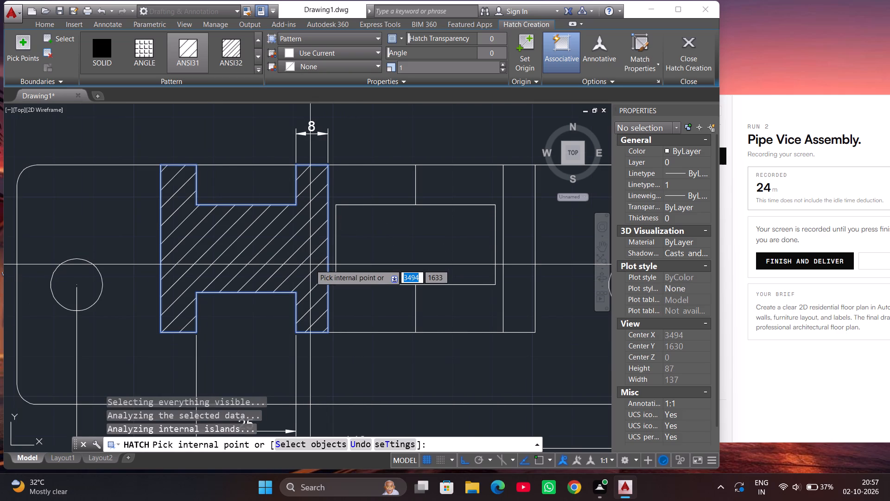
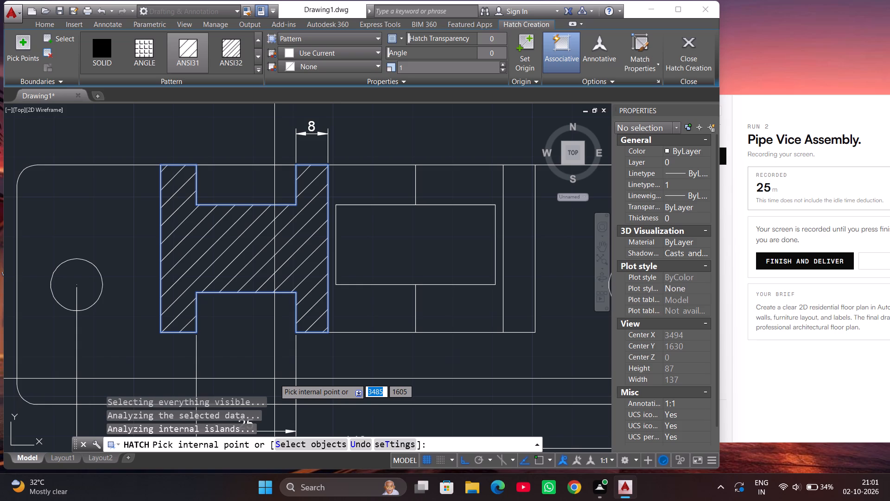
Finish the H-shaped region's ANSI31 hatch and leave the Hatch command.
key(Escape)
key(Escape)
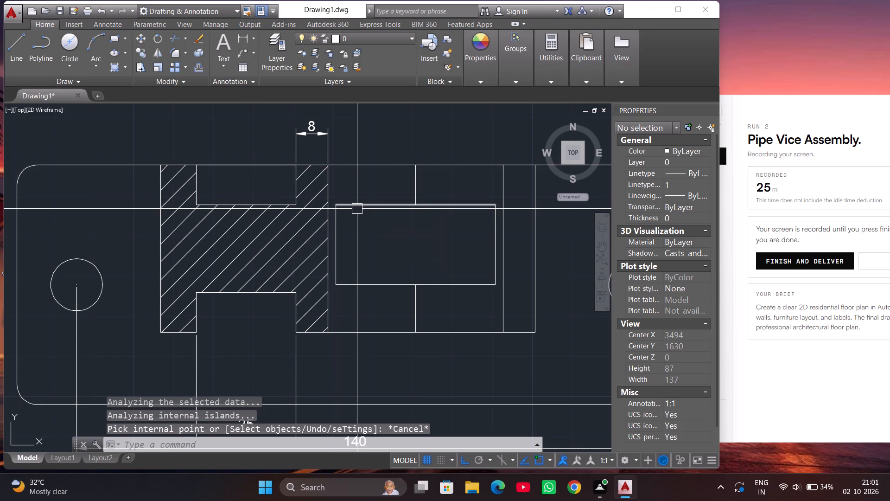
Delete the 8 dimension above the hatched flange right of the upper notch.
click(313, 138)
key(Delete)
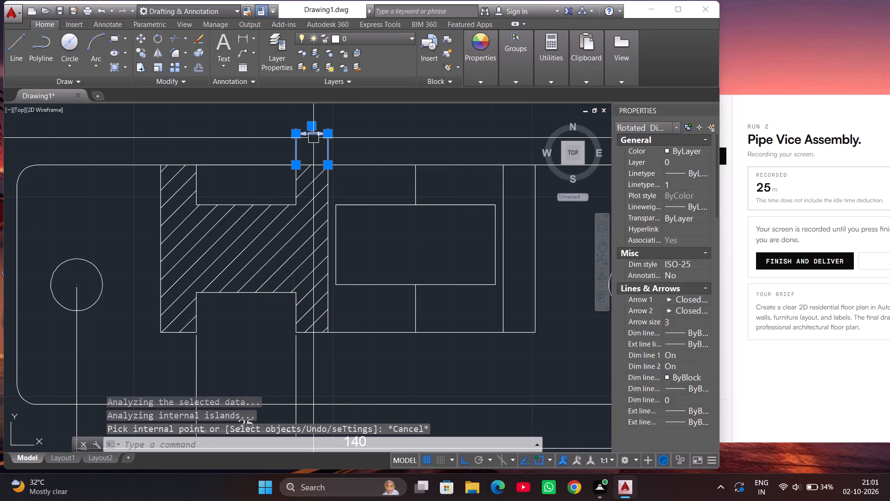
Add a linear dimension above the plate from the vertical centre line to the hatched region's right edge.
scroll(331, 166, down, 2)
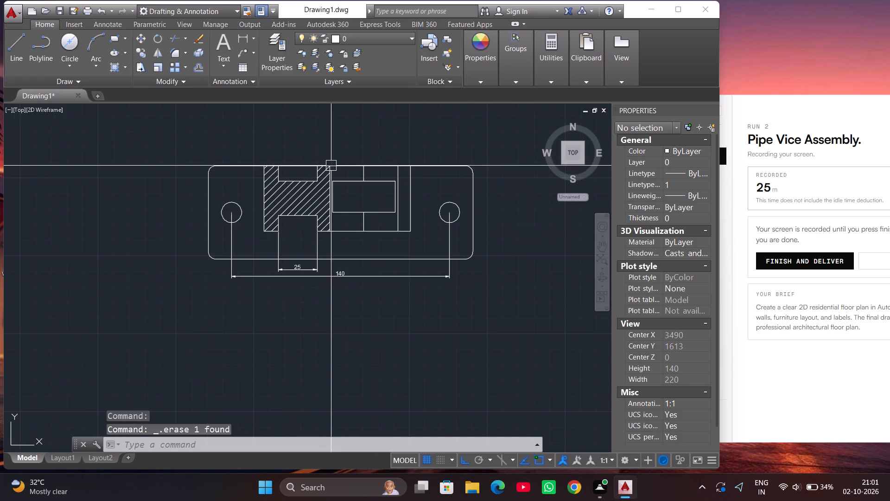
click(243, 38)
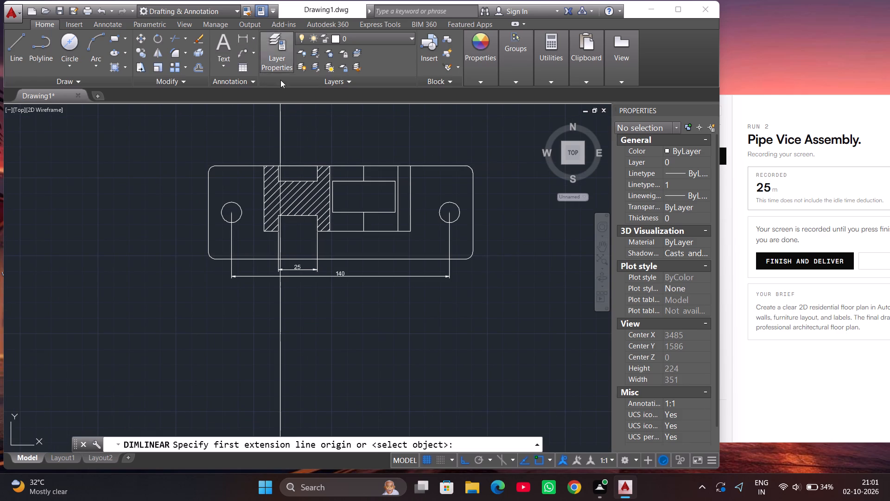
scroll(352, 134, up, 1)
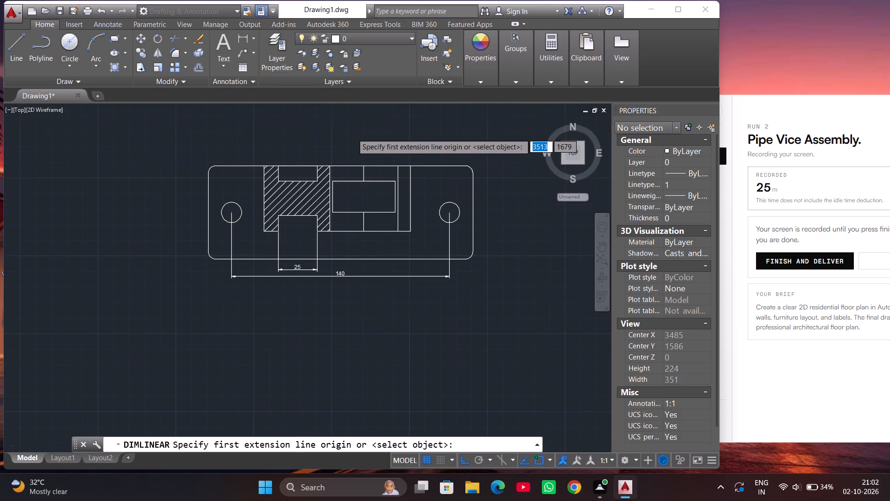
scroll(352, 134, up, 1)
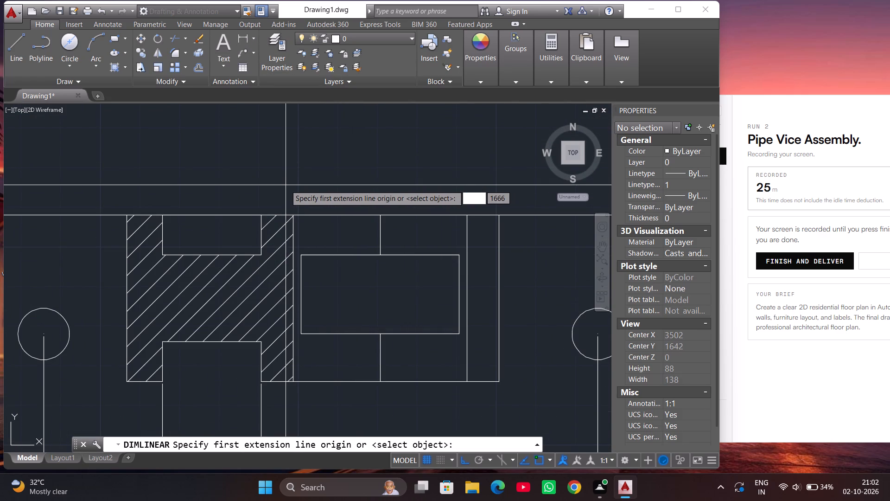
scroll(285, 185, down, 1)
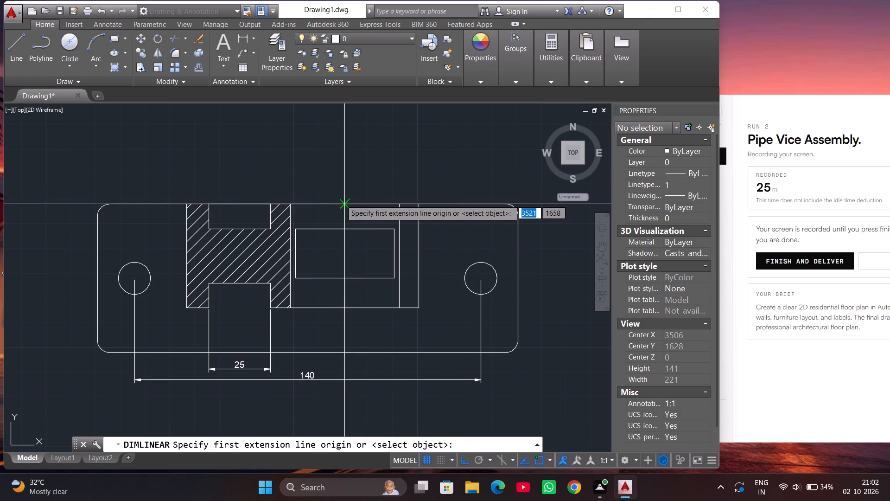
click(341, 200)
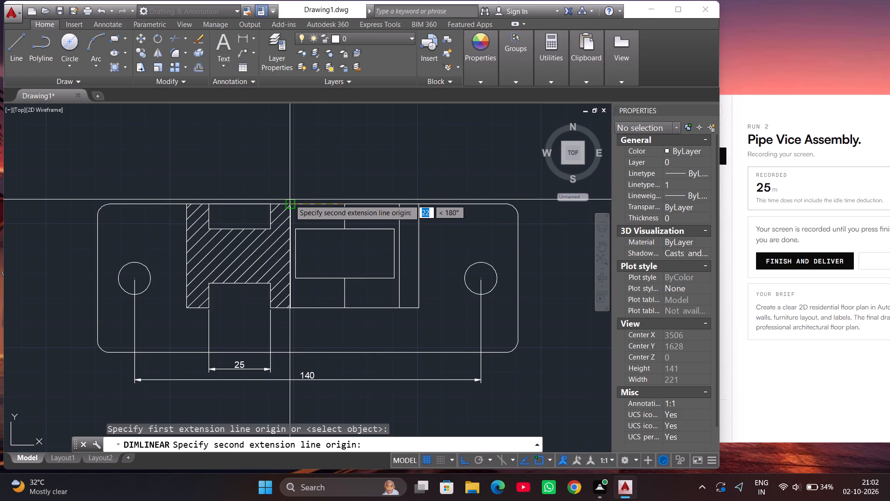
click(290, 199)
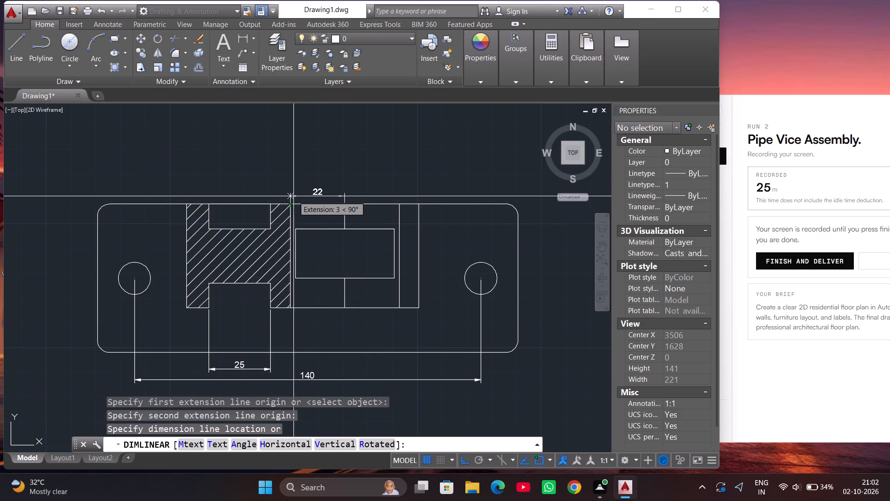
click(305, 180)
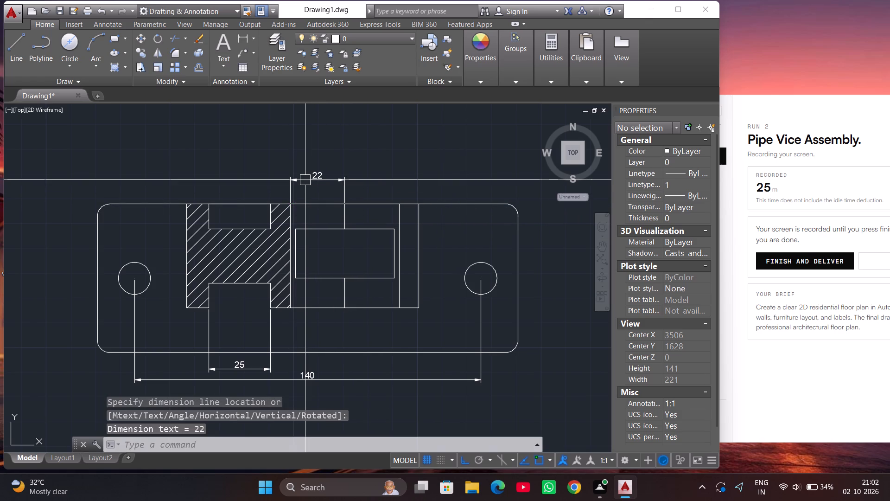
Add a linear dimension from the inner detail's right edge to the upper notch's right edge, placed above the 22 dimension.
click(245, 39)
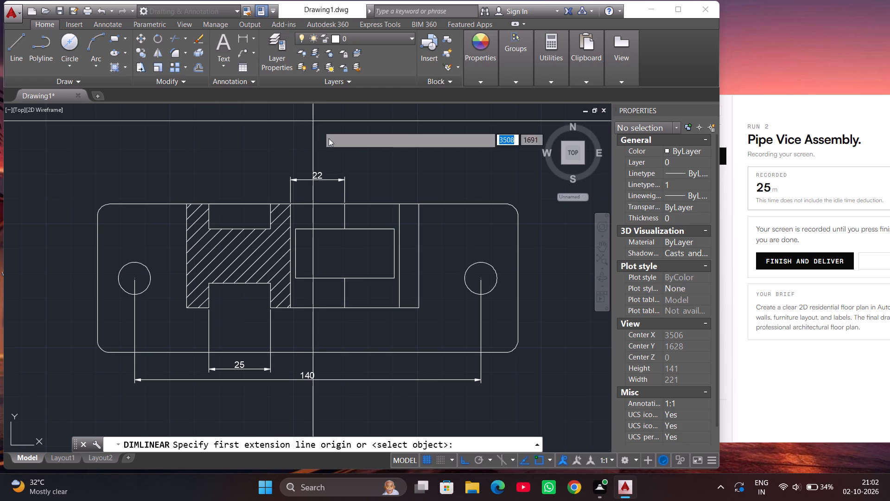
click(420, 200)
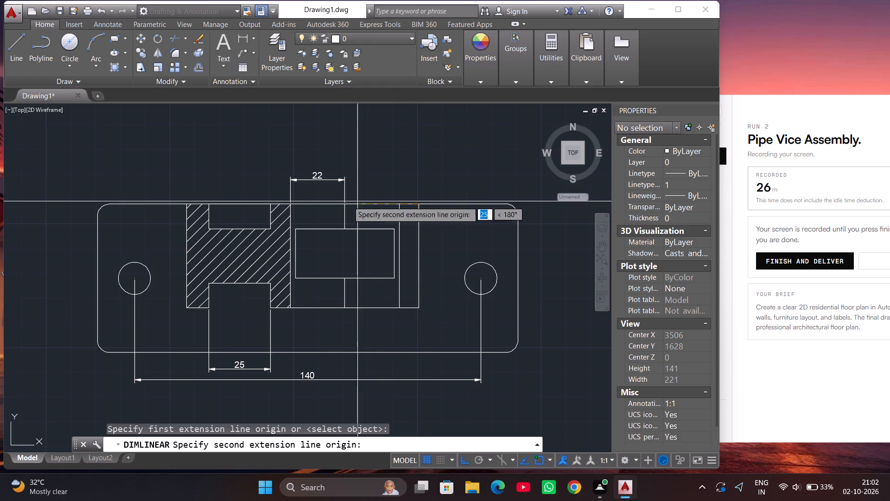
click(272, 200)
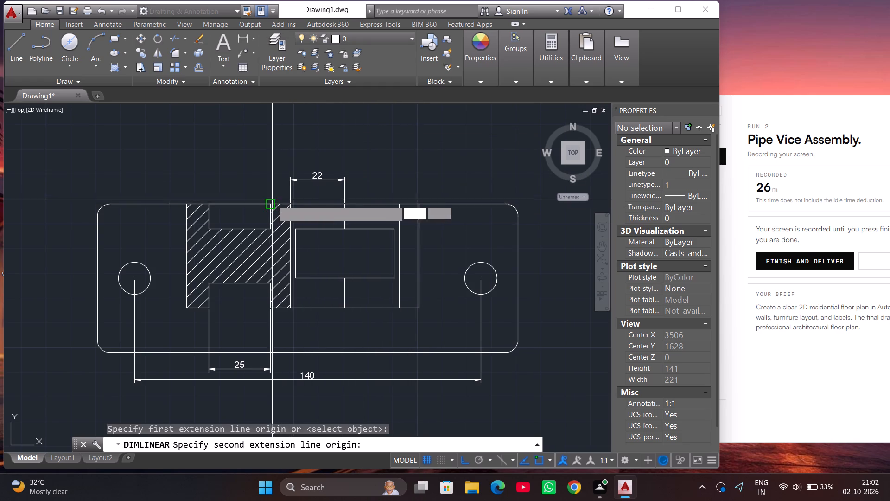
click(286, 161)
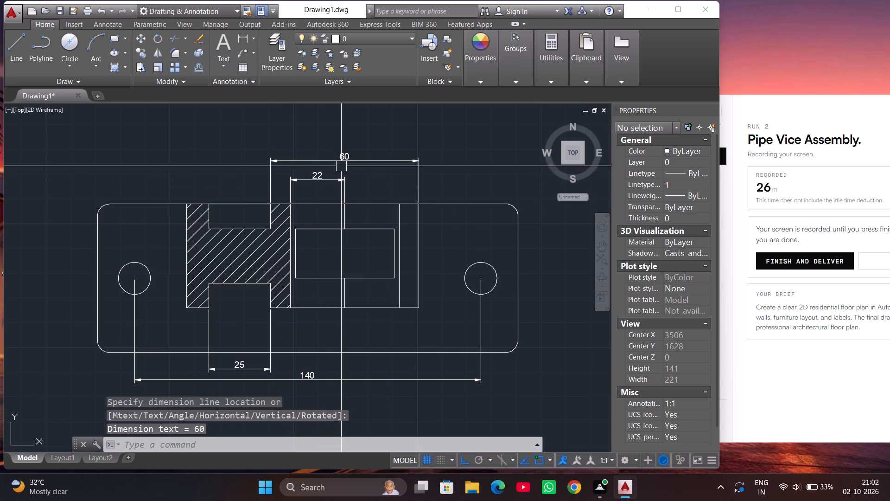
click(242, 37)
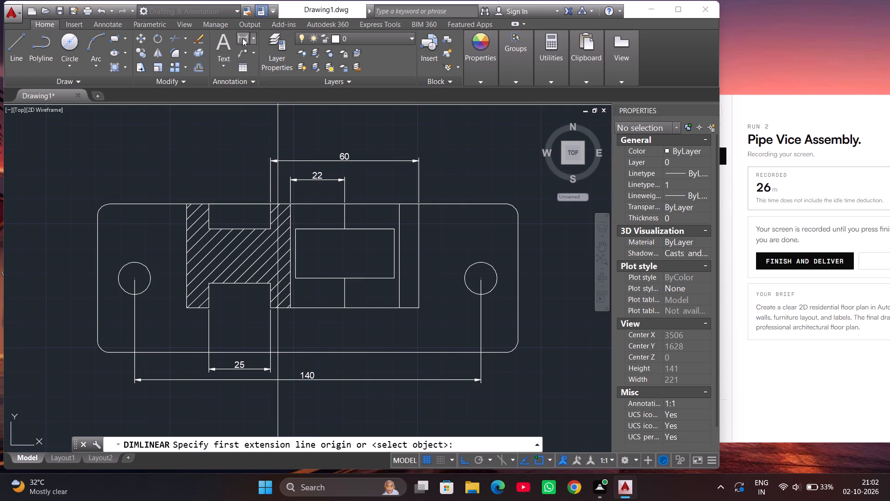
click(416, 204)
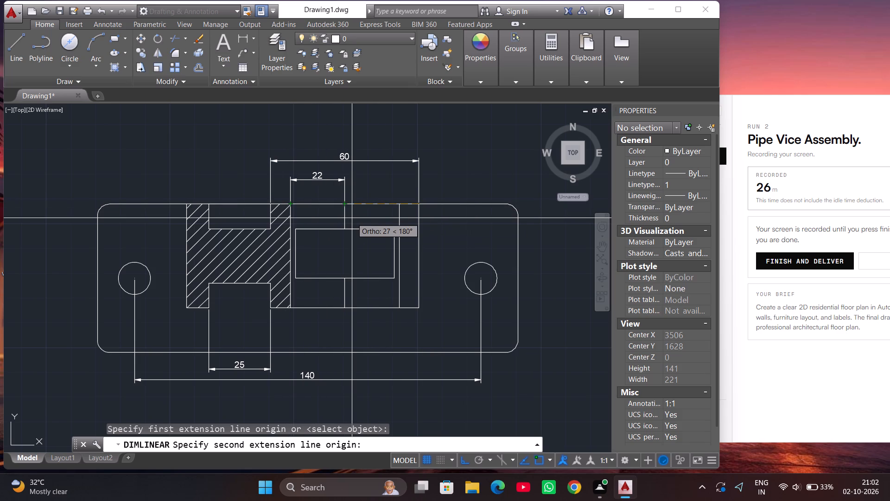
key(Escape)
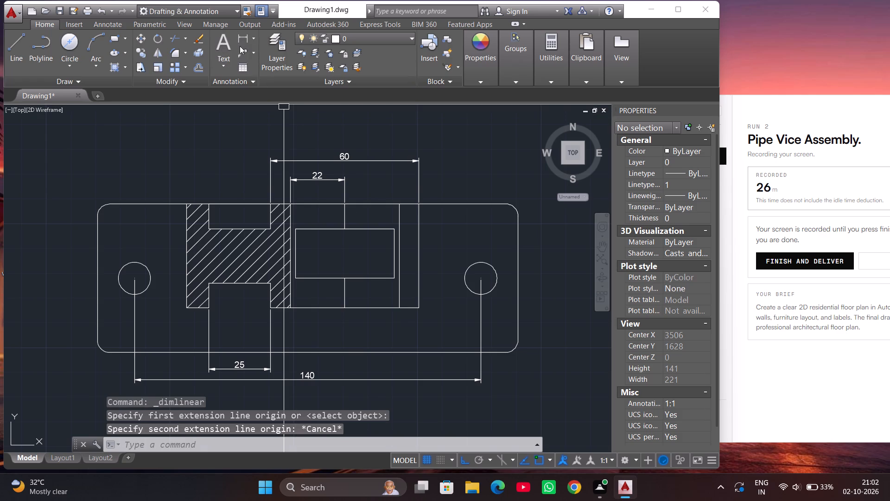
Add a linear dimension from the plate's right edge to the vertical centre line, placed above the 60 dimension.
click(241, 45)
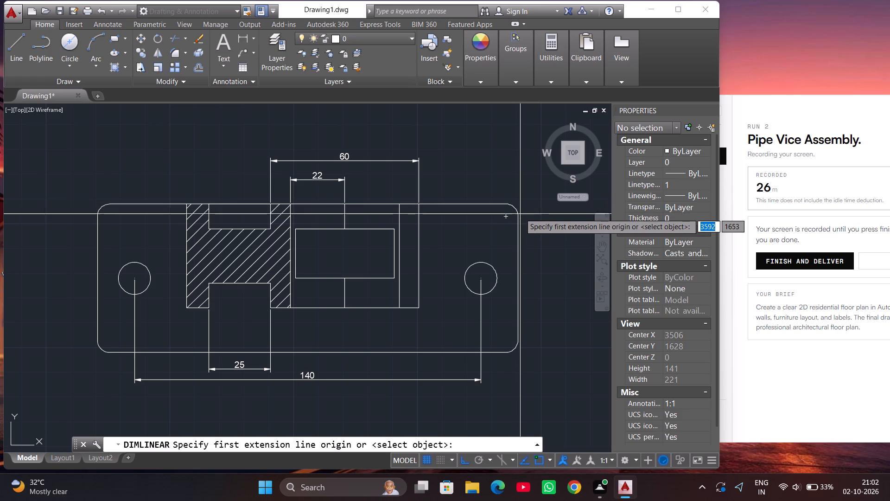
scroll(521, 212, up, 3)
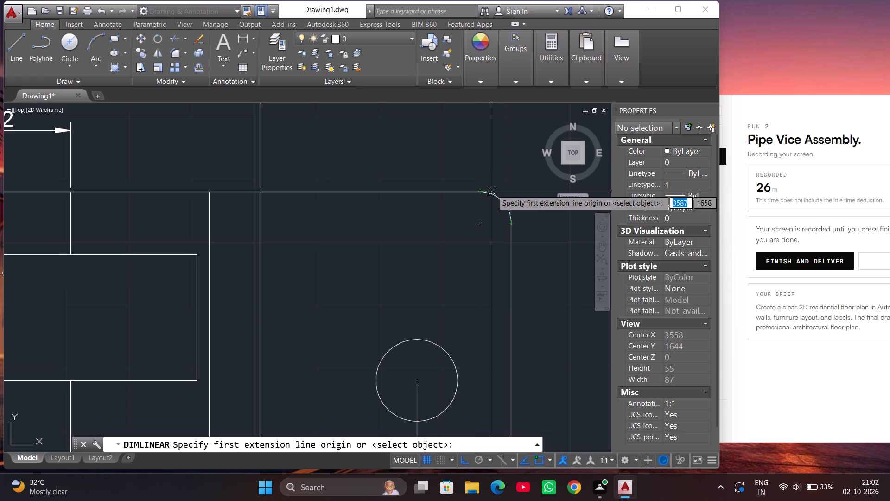
click(510, 190)
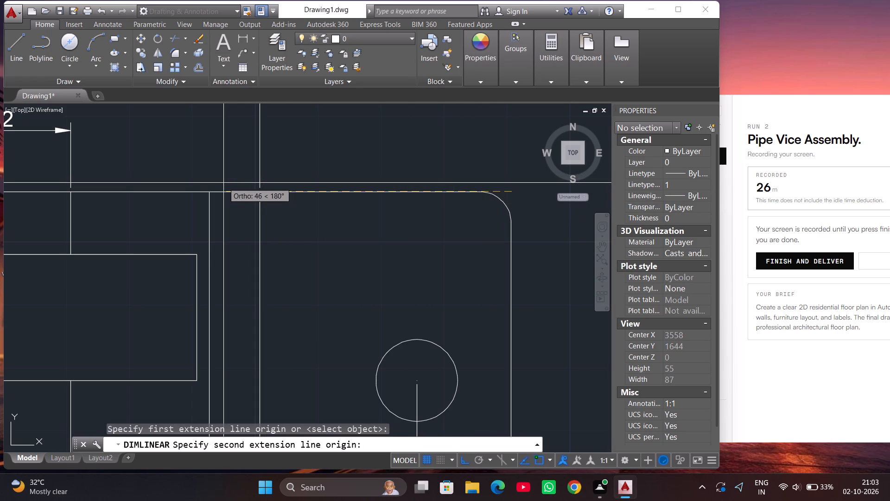
click(67, 192)
scroll(112, 200, down, 2)
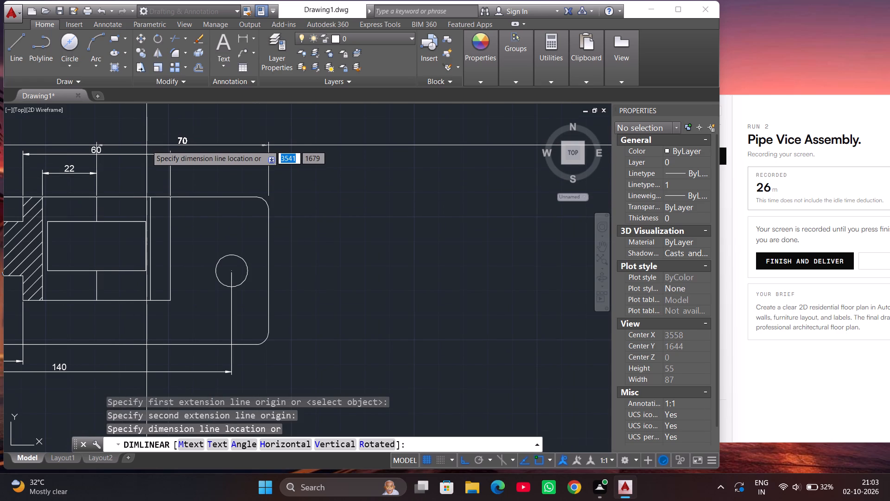
click(146, 145)
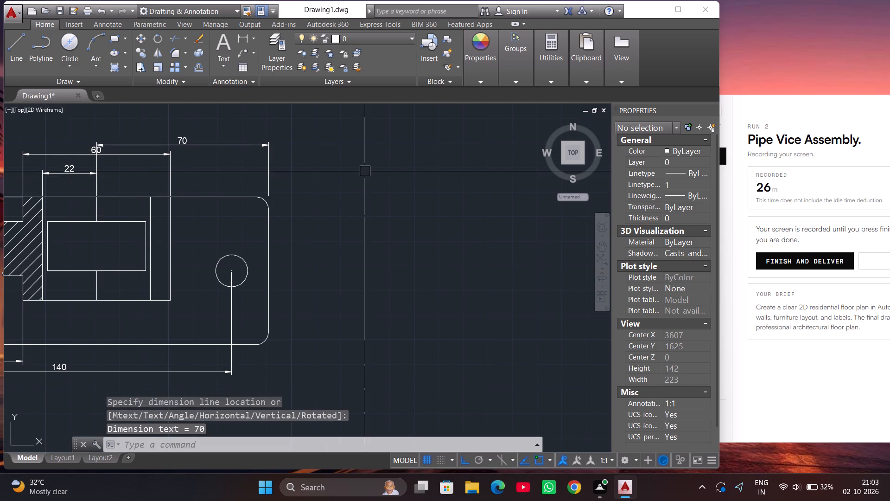
Move the 22 dimension line closer to the plate's top edge.
scroll(370, 170, down, 1)
scroll(212, 163, up, 3)
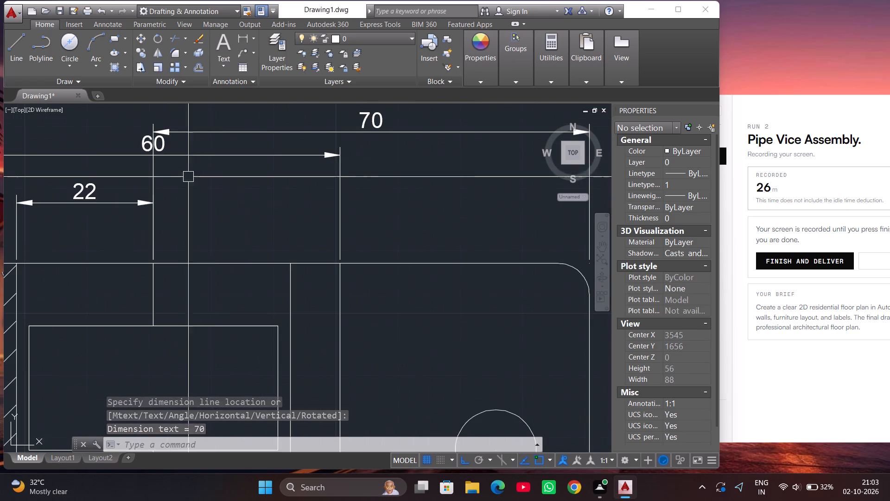
scroll(345, 174, down, 2)
scroll(277, 193, up, 2)
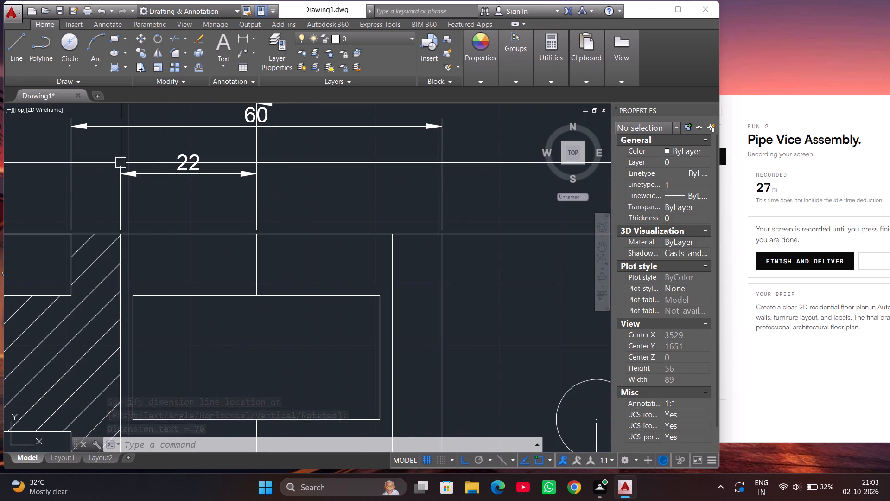
click(168, 164)
click(181, 171)
click(193, 172)
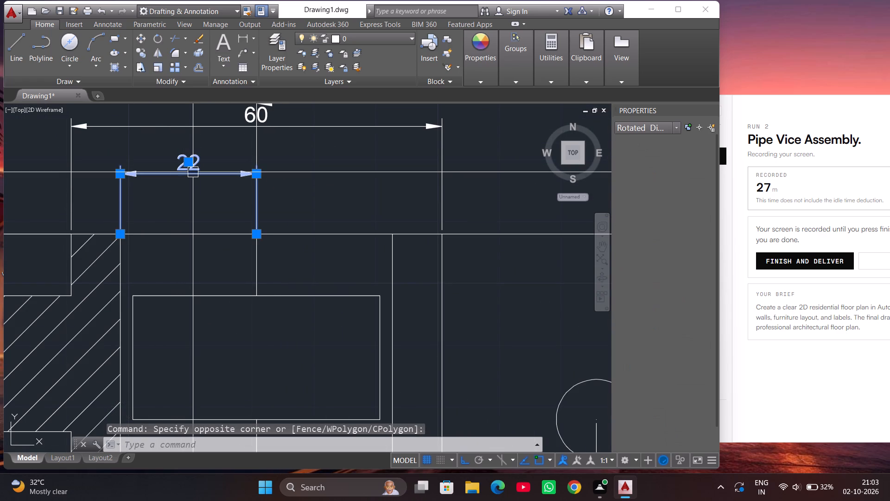
click(184, 158)
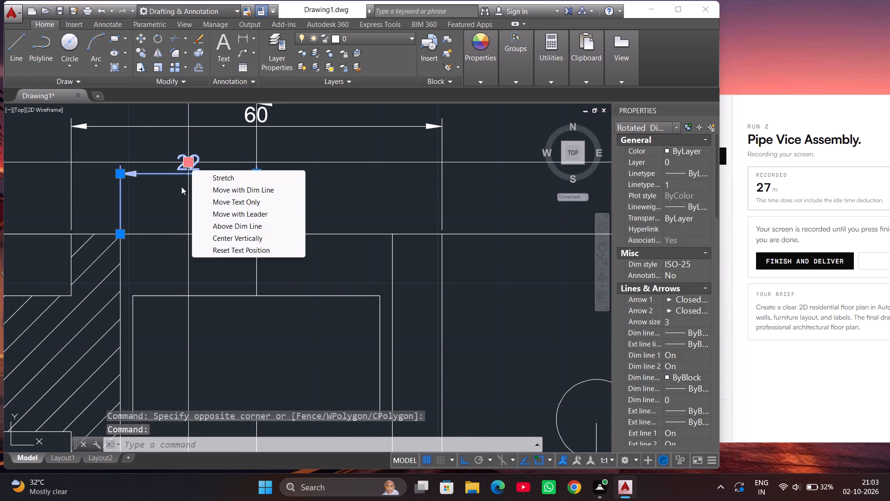
click(181, 186)
click(188, 188)
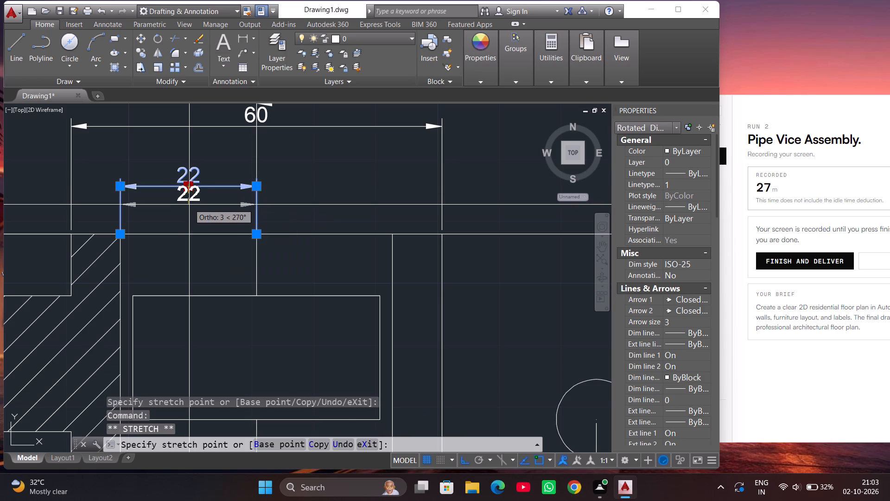
click(190, 207)
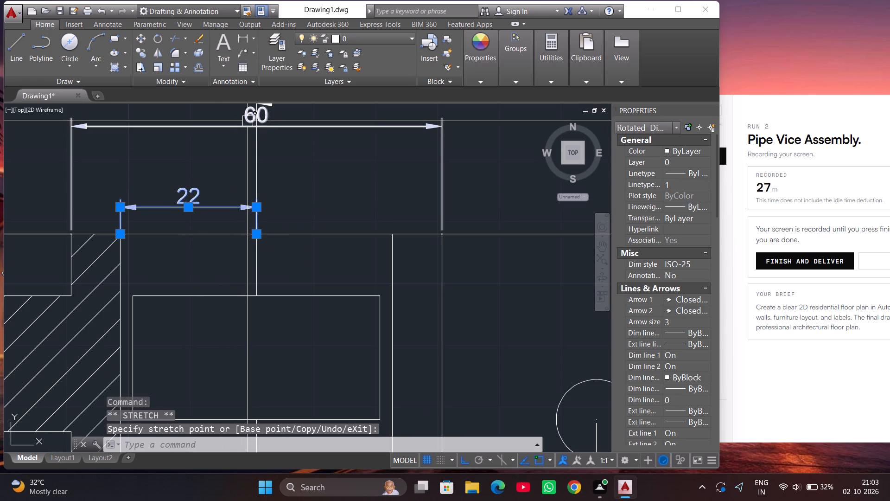
Move the 60 dimension line down to just above the 22 dimension.
click(248, 121)
scroll(271, 138, down, 1)
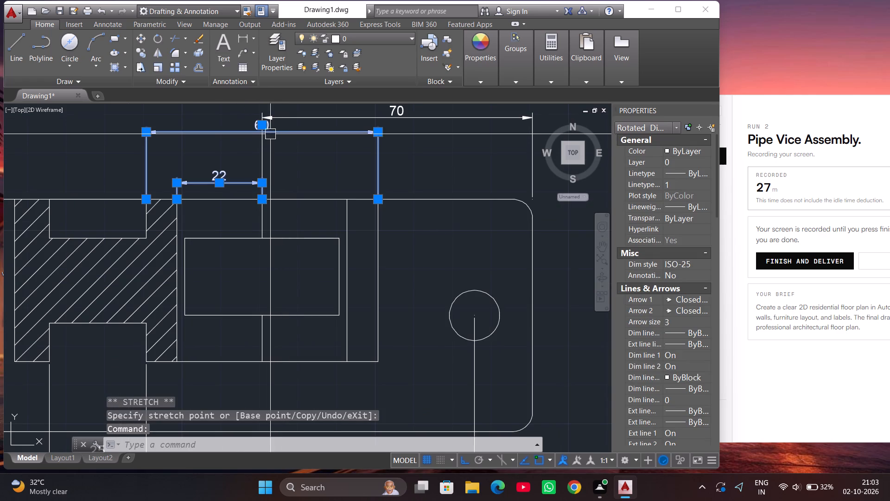
click(263, 126)
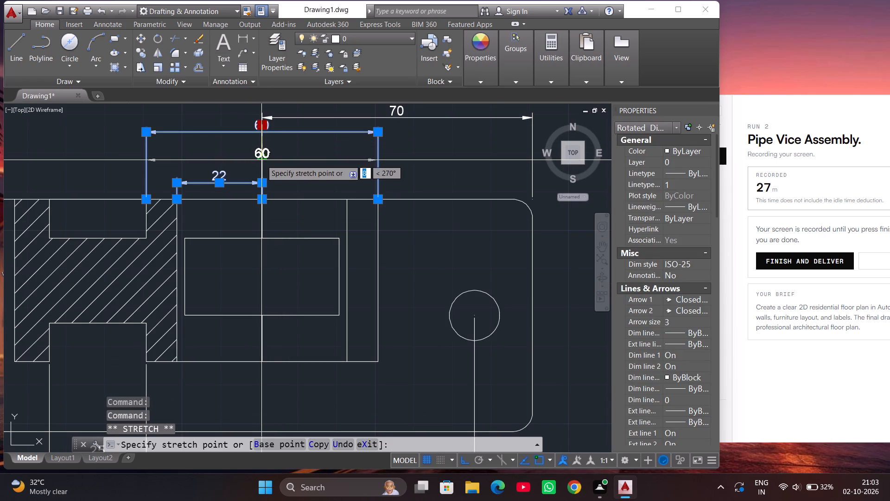
click(261, 161)
Move the 70 dimension line down to just above the 60 dimension.
scroll(244, 167, down, 1)
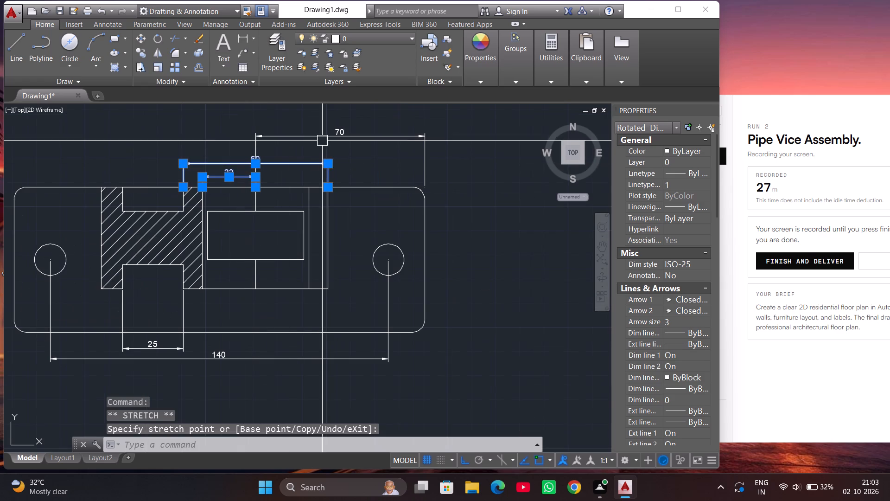
click(345, 133)
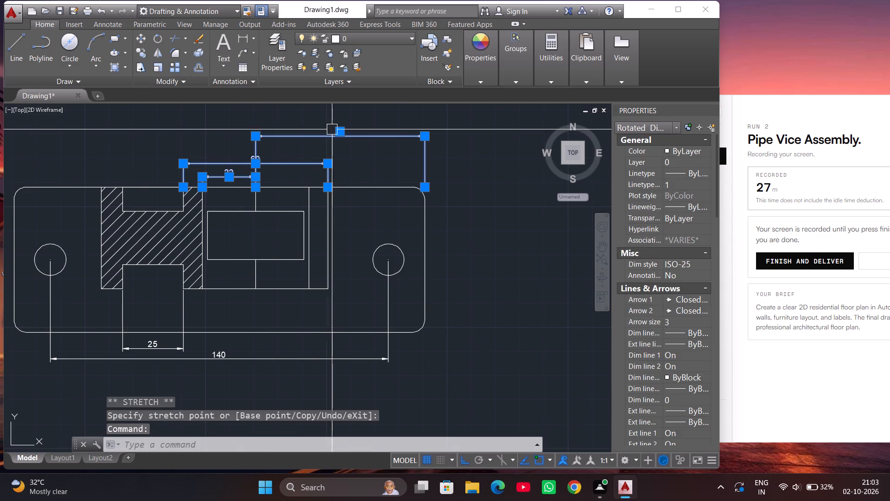
click(337, 132)
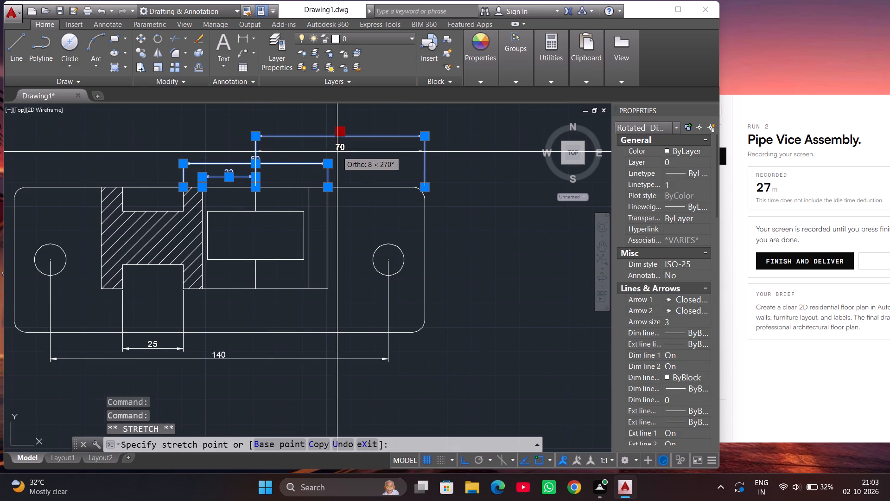
click(338, 153)
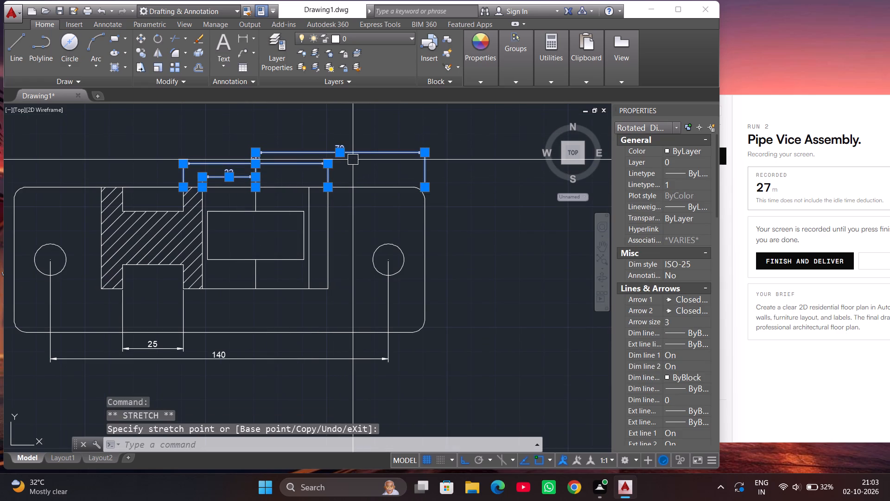
key(Escape)
click(343, 144)
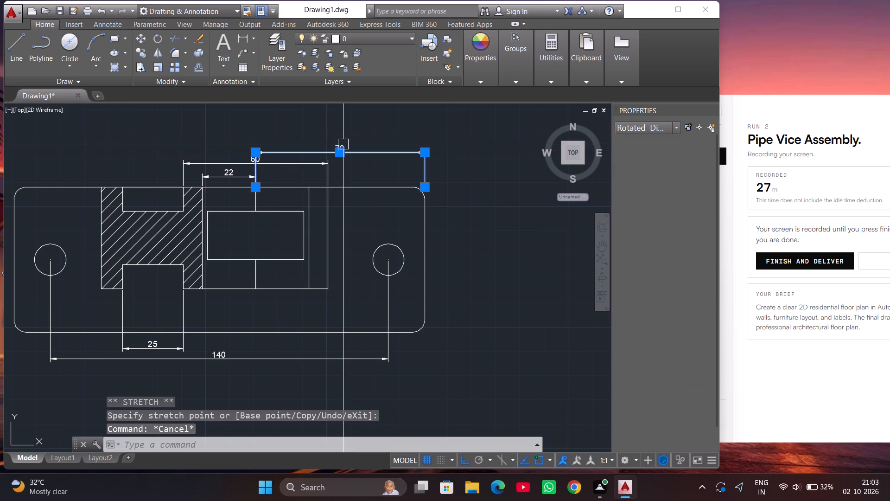
click(339, 155)
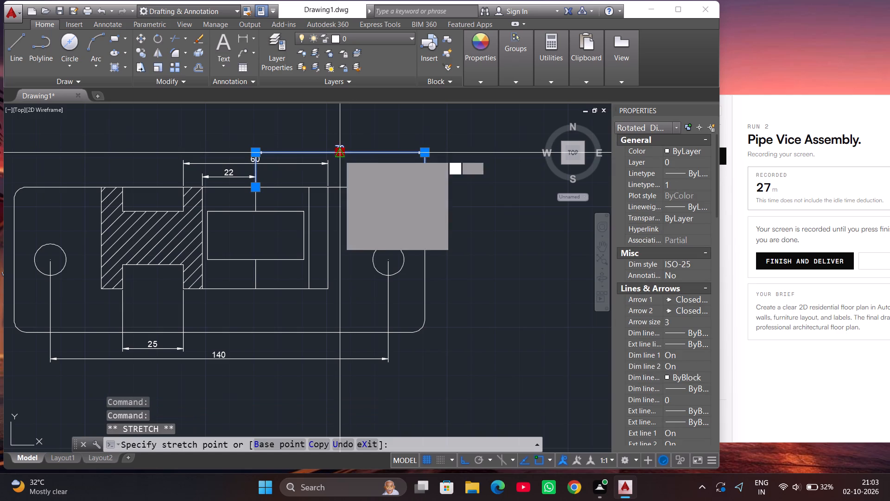
click(339, 144)
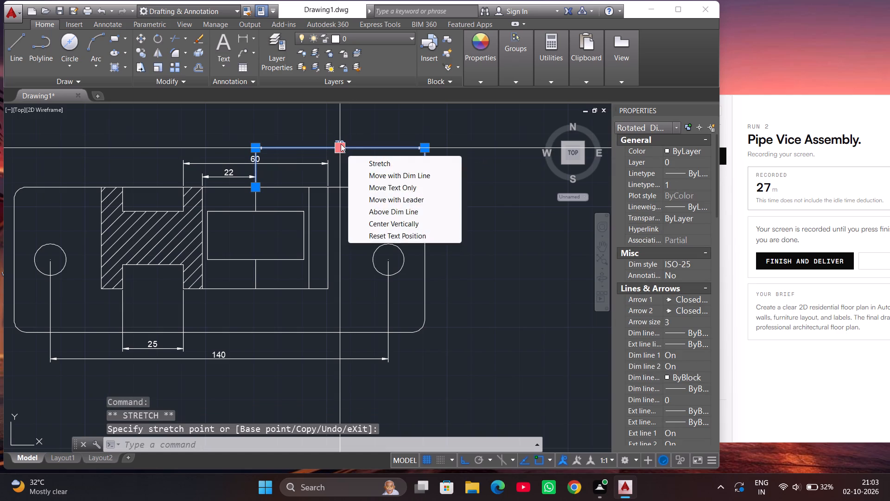
key(Escape)
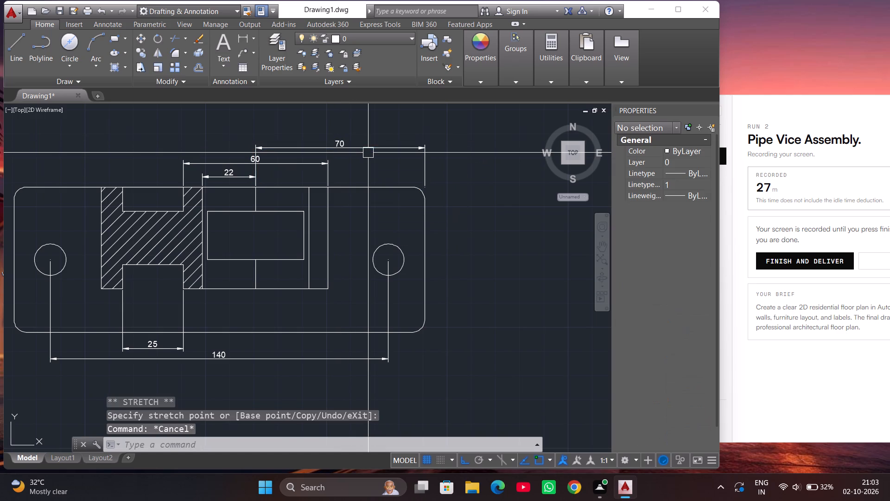
Slide the 60 dimension's text sideways along its dimension line, off the vertical centre line.
scroll(254, 161, up, 2)
click(242, 157)
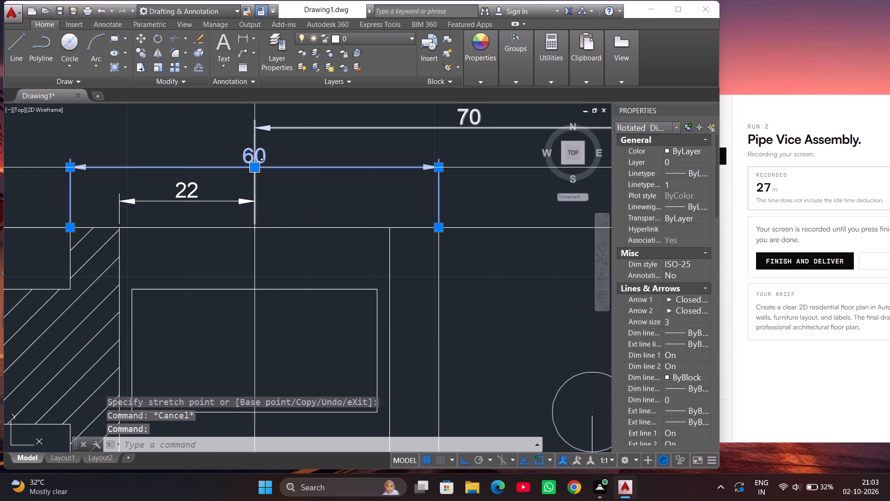
click(257, 170)
click(313, 168)
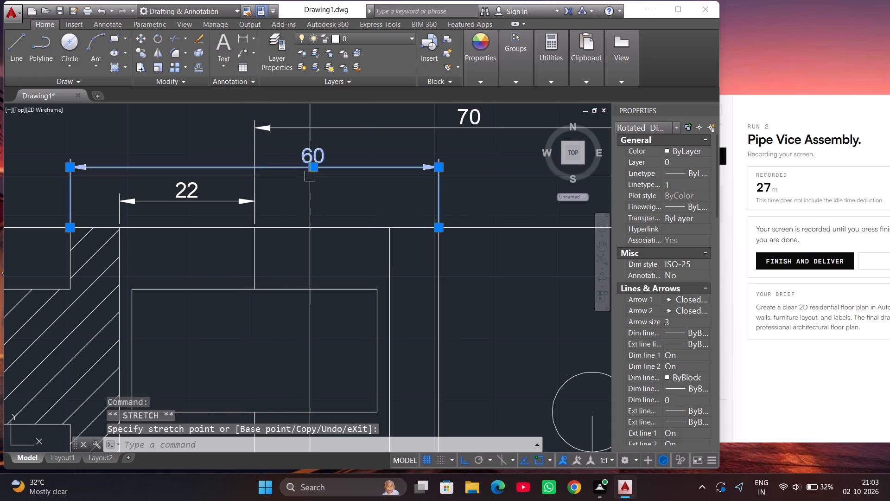
key(Escape)
Modify the ISO-25 dimension style so the vertical text placement is Centered, keeping it as the current style.
scroll(297, 192, down, 2)
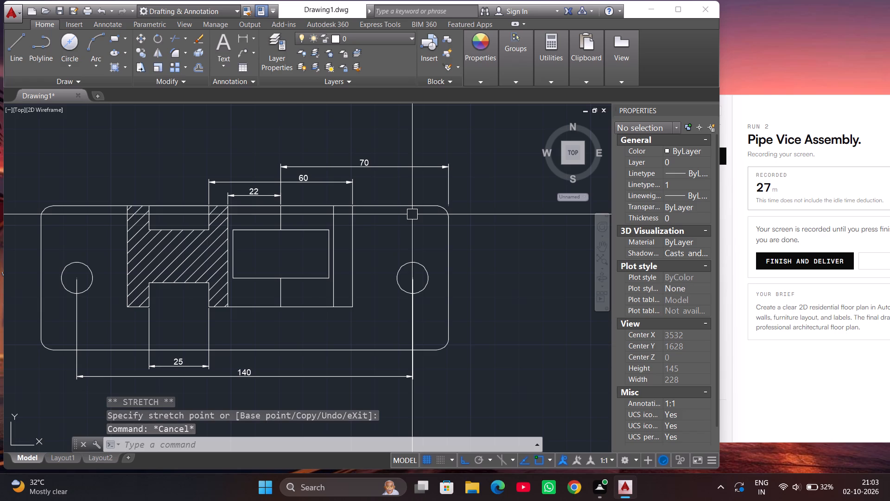
key(d)
key(Return)
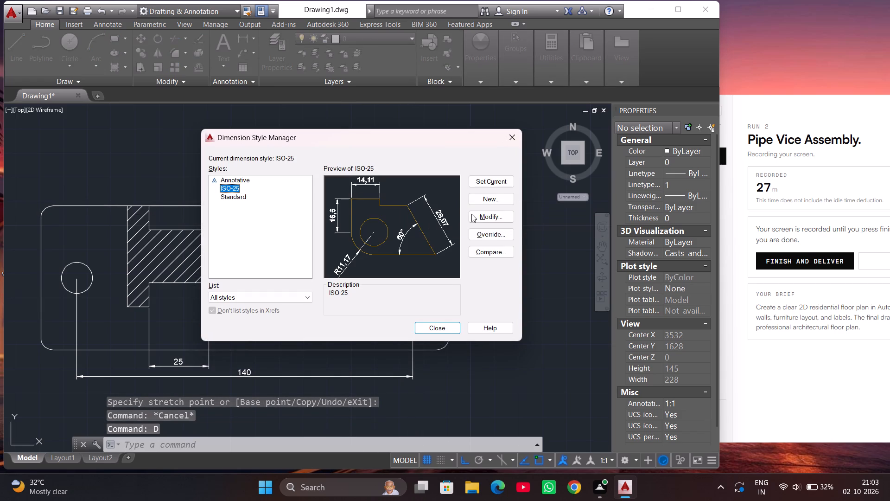
click(471, 214)
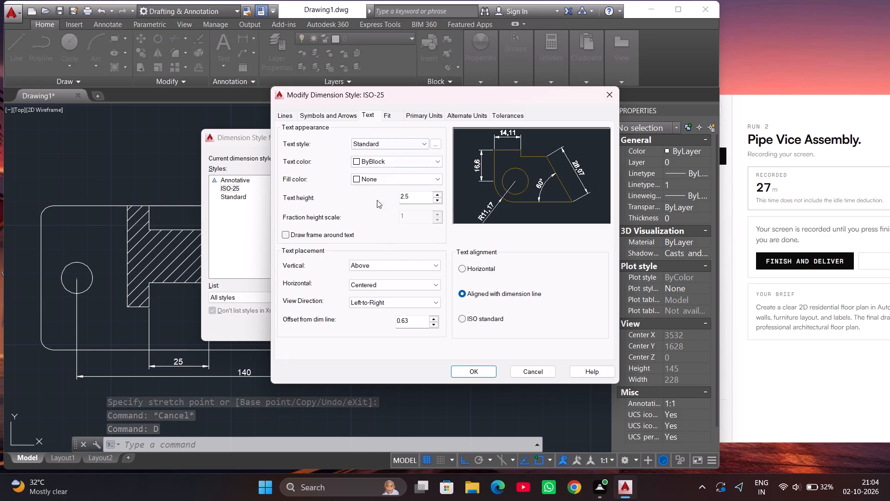
click(381, 261)
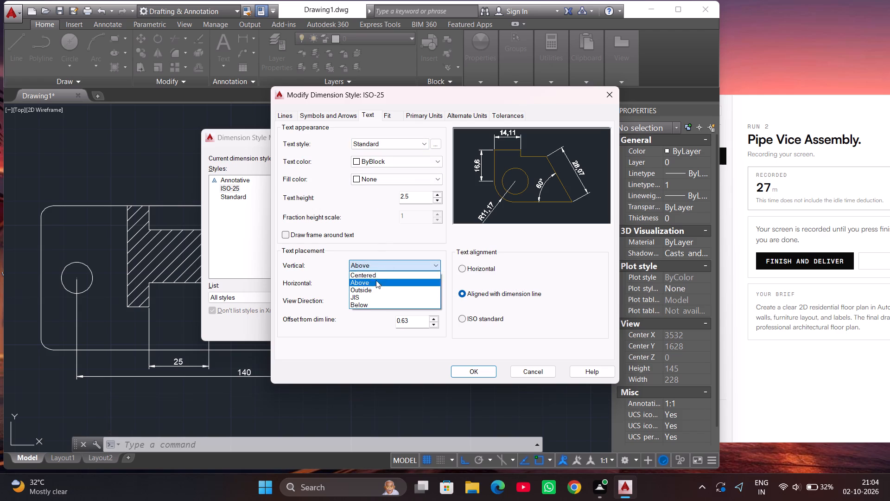
click(378, 276)
click(471, 369)
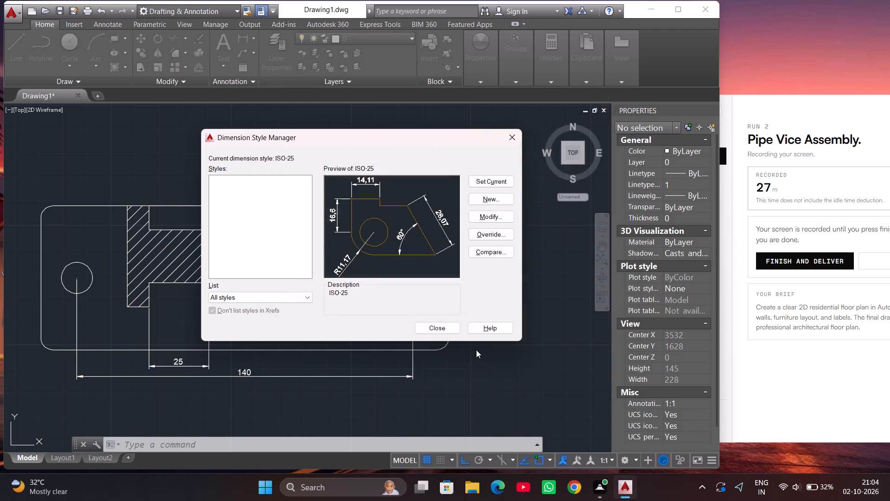
click(484, 186)
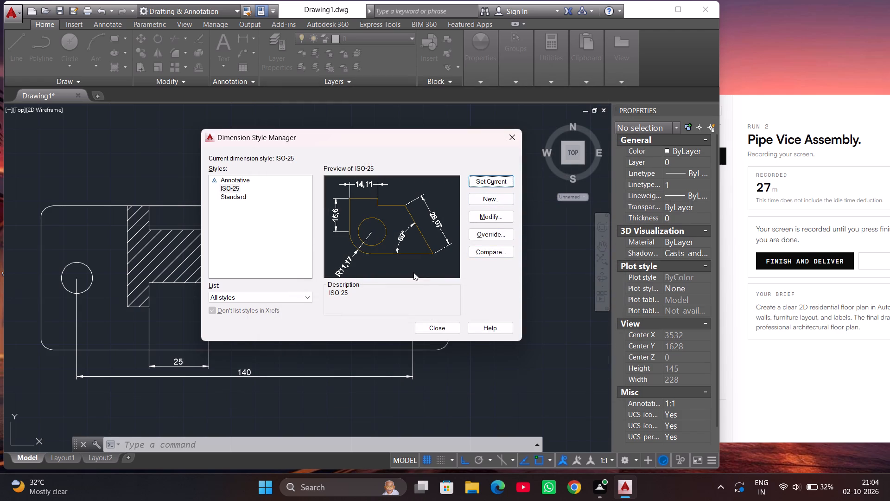
click(435, 327)
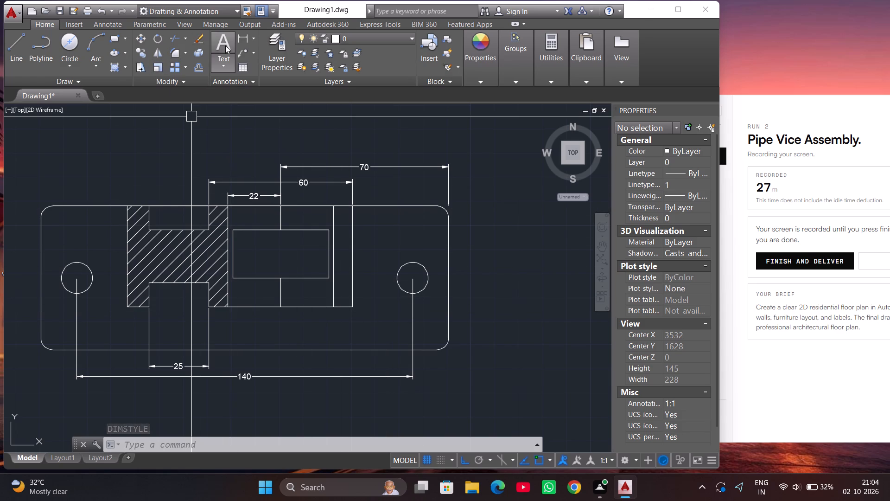
Add a linear dimension across the inner rectangle's bottom edge, placed below the plate and above the 140 dimension.
click(242, 38)
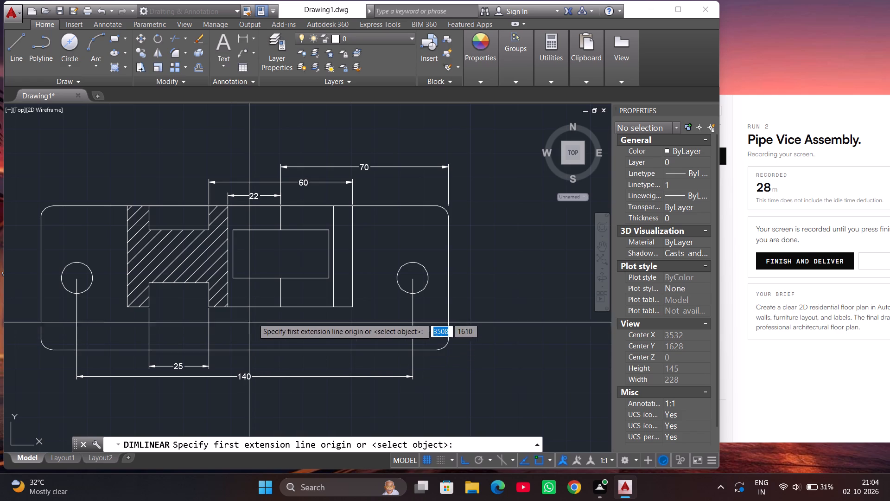
click(234, 280)
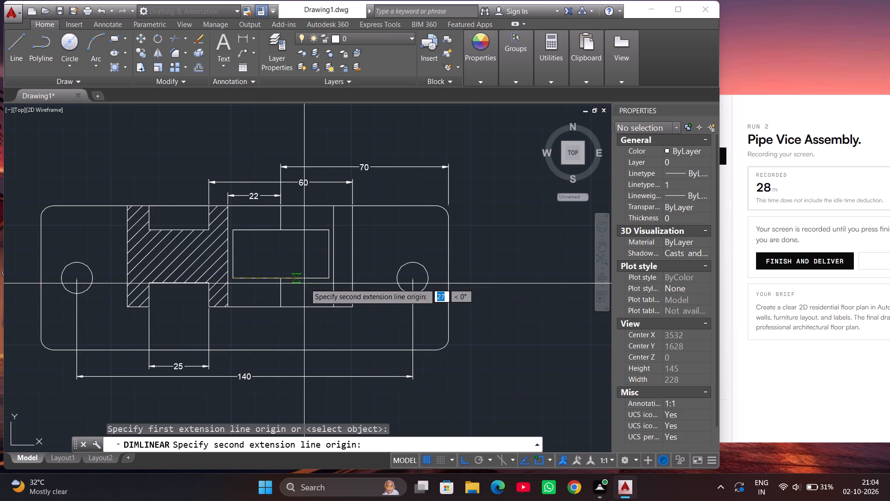
click(326, 277)
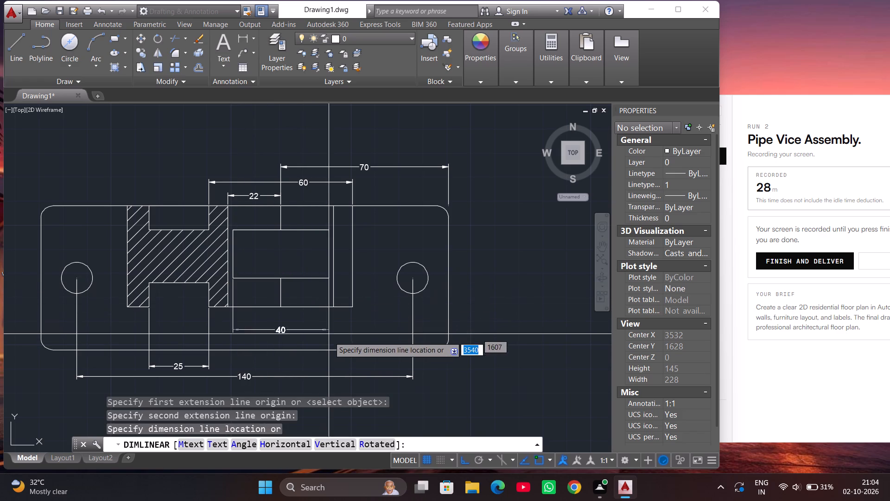
click(336, 360)
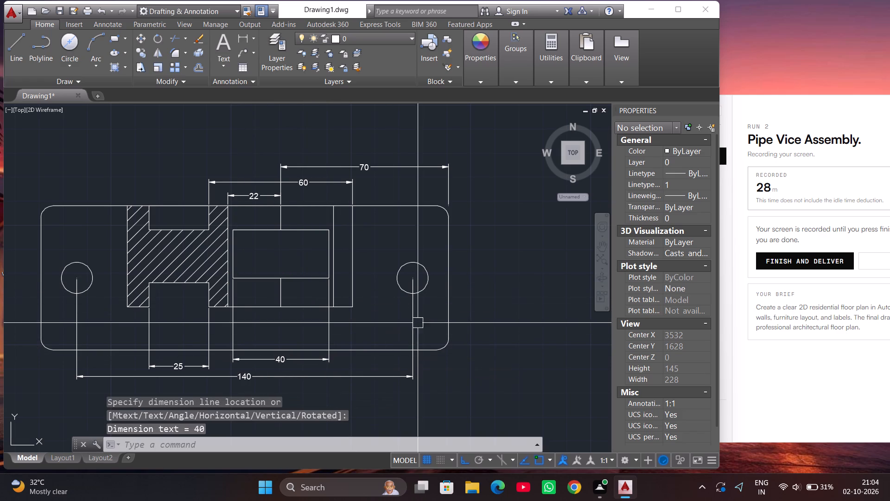
Add a linear dimension for the plate's overall width between its left and right edges, placed below the 140 dimension.
scroll(510, 308, down, 1)
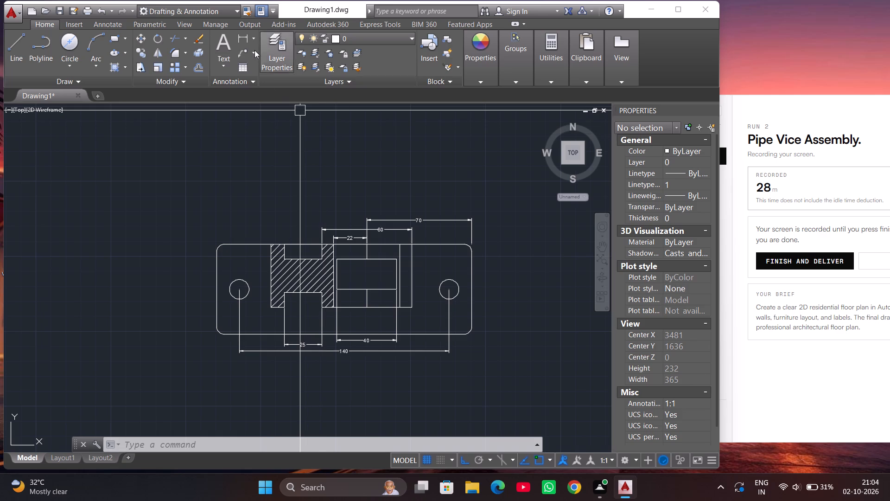
click(245, 41)
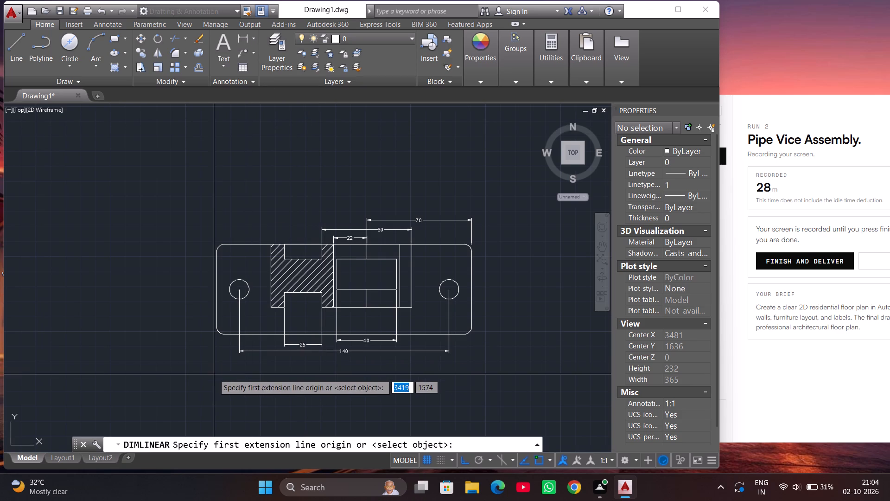
scroll(286, 410, up, 2)
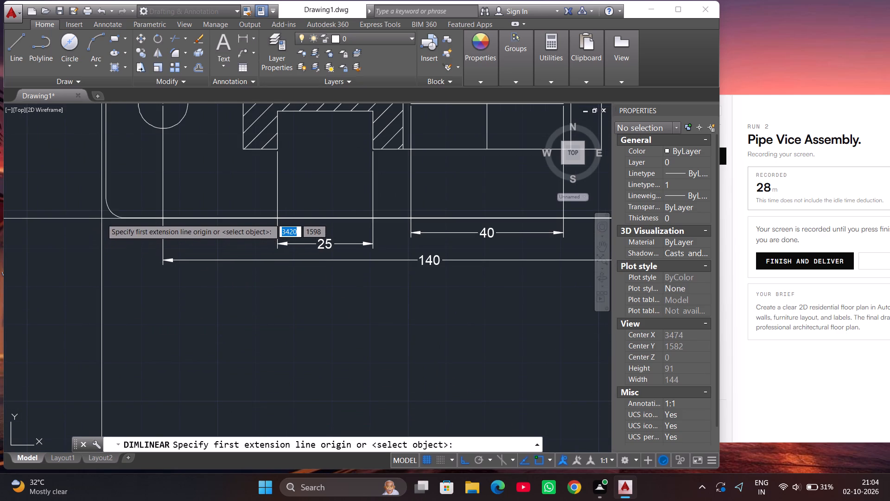
click(106, 198)
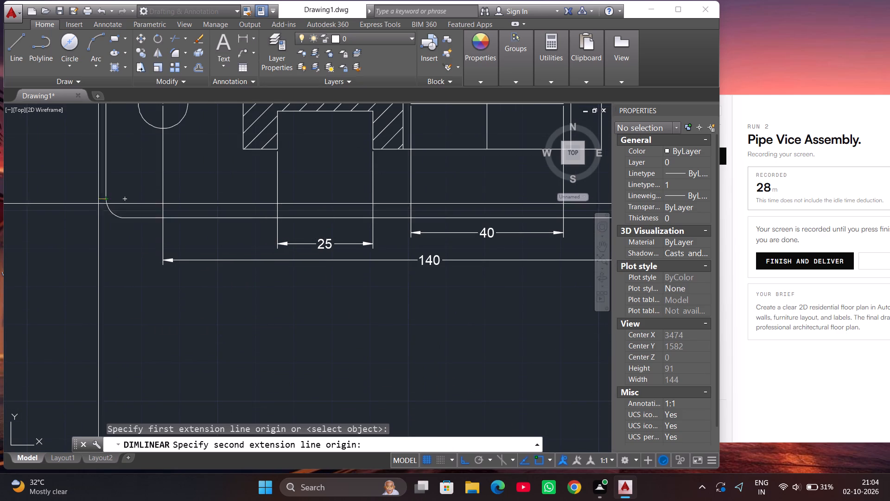
scroll(94, 206, down, 1)
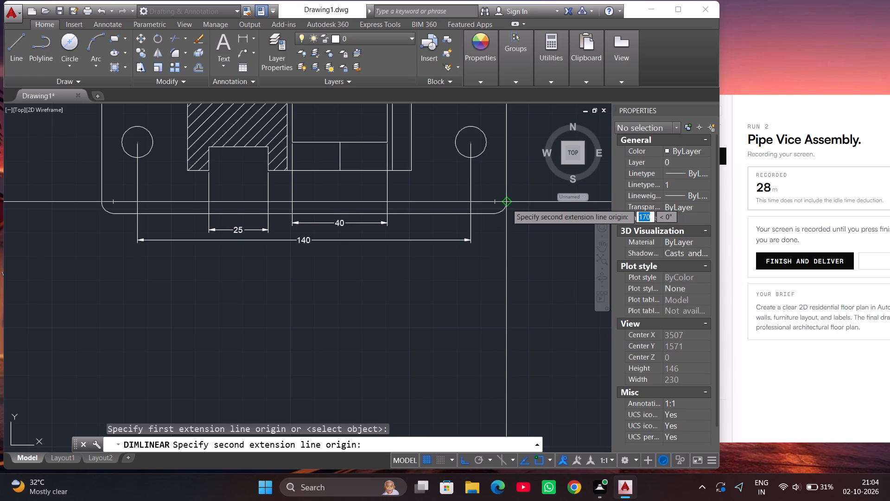
click(507, 204)
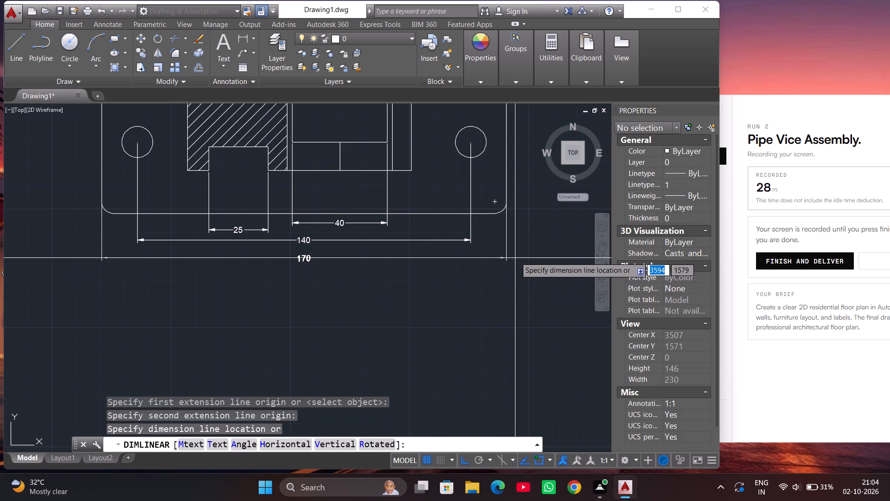
click(517, 254)
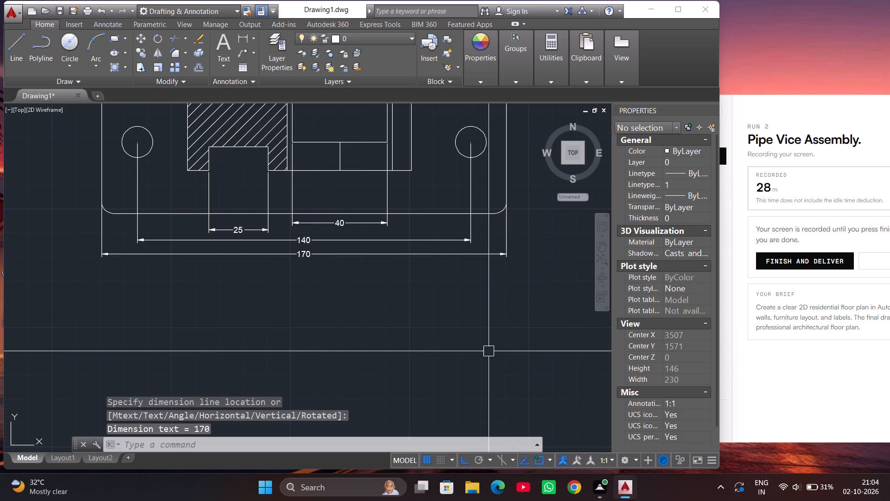
Move the inner rectangle's 40 dimension line down to align with the 25 dimension.
click(342, 219)
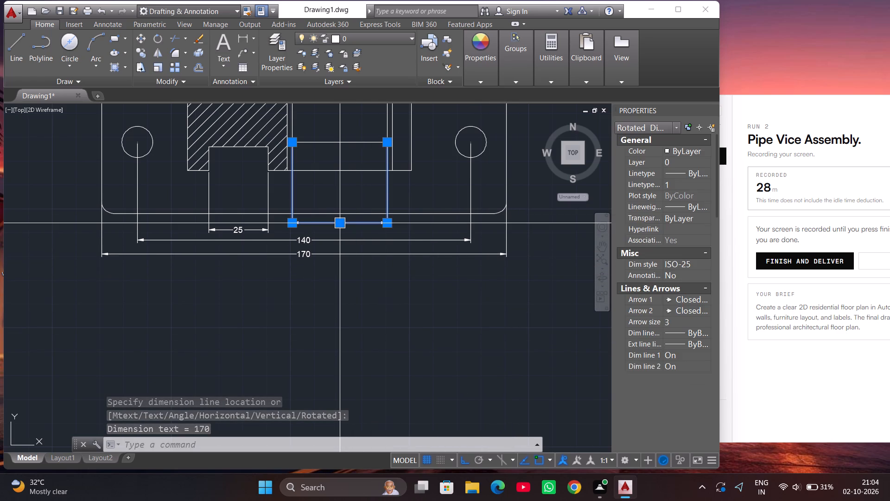
click(343, 225)
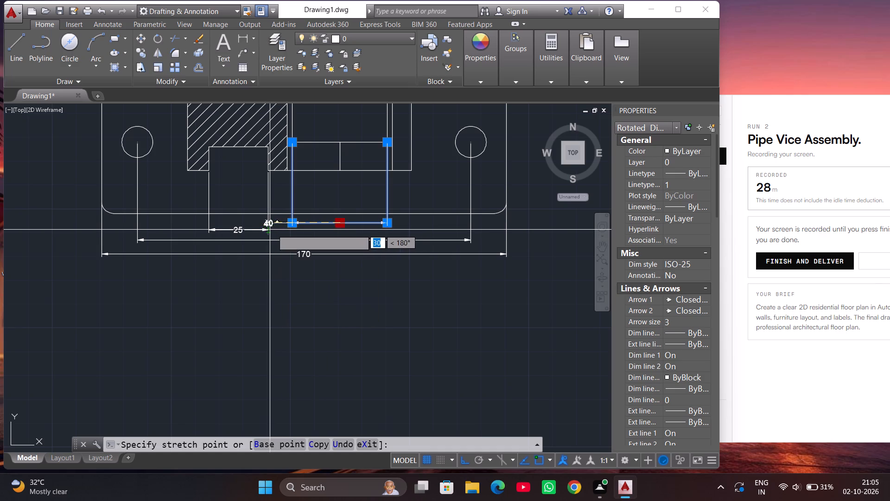
click(336, 230)
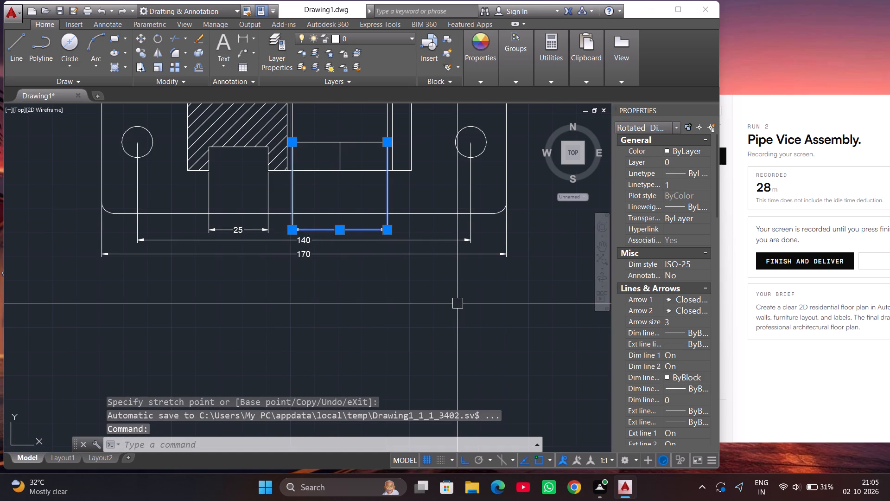
key(Escape)
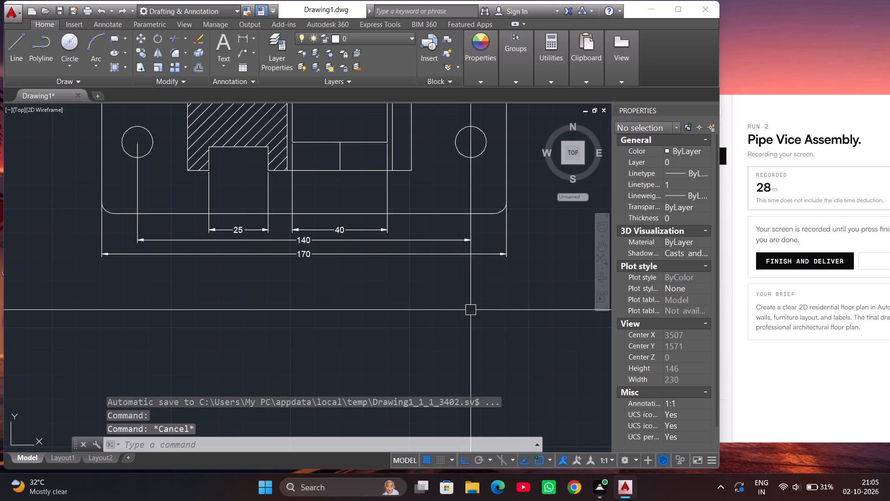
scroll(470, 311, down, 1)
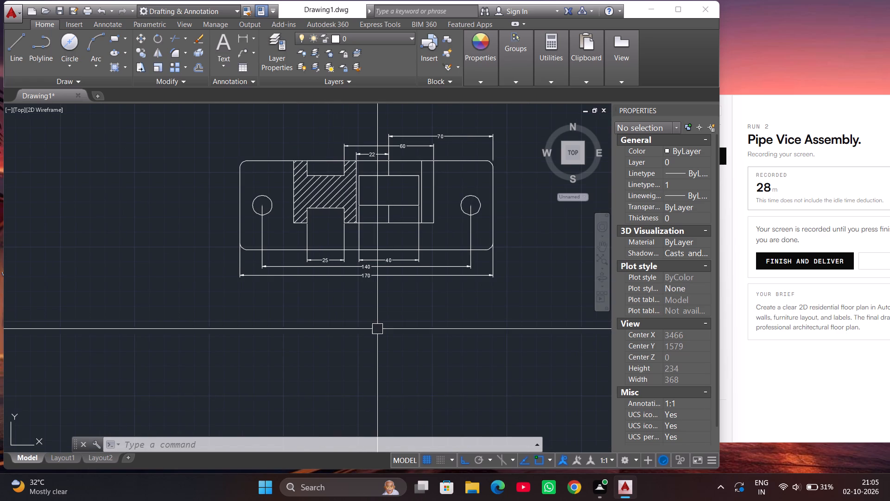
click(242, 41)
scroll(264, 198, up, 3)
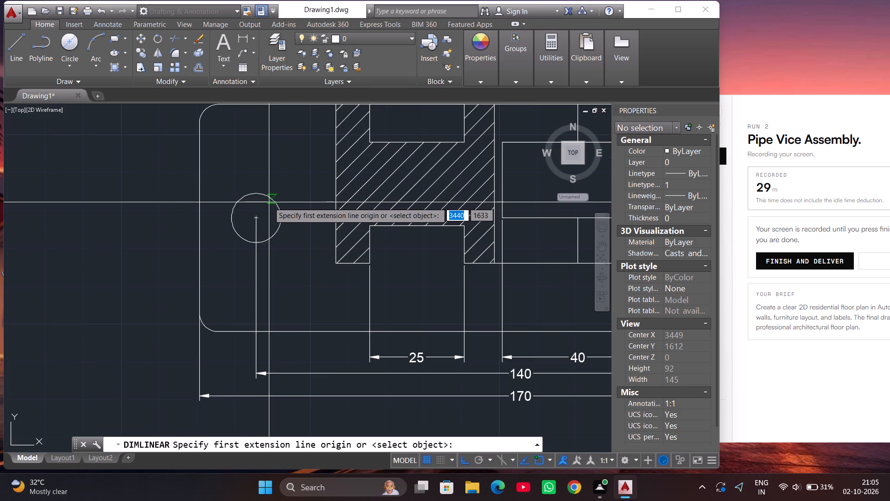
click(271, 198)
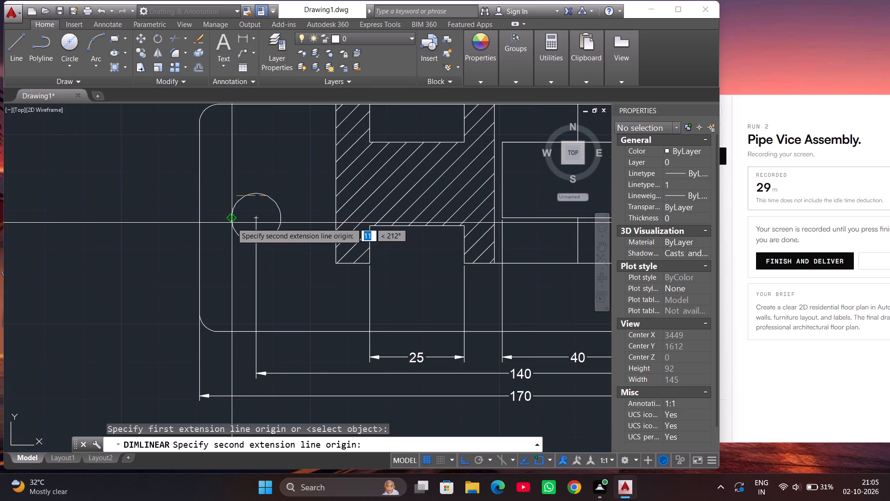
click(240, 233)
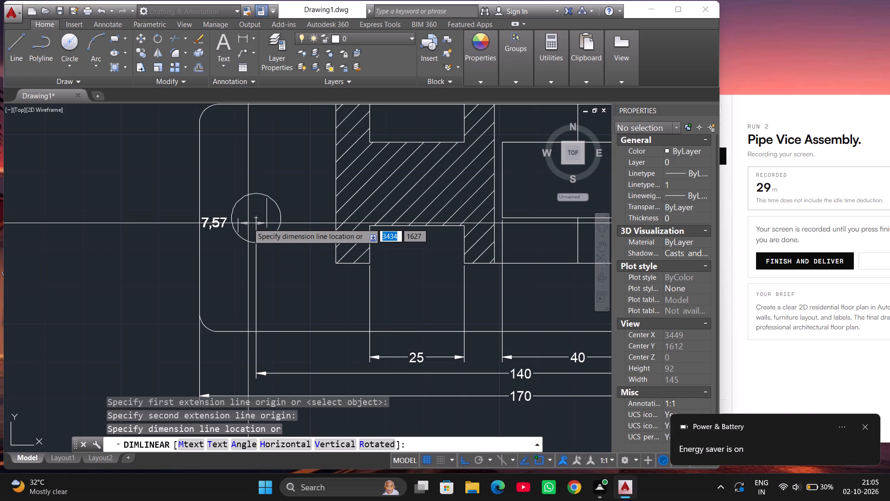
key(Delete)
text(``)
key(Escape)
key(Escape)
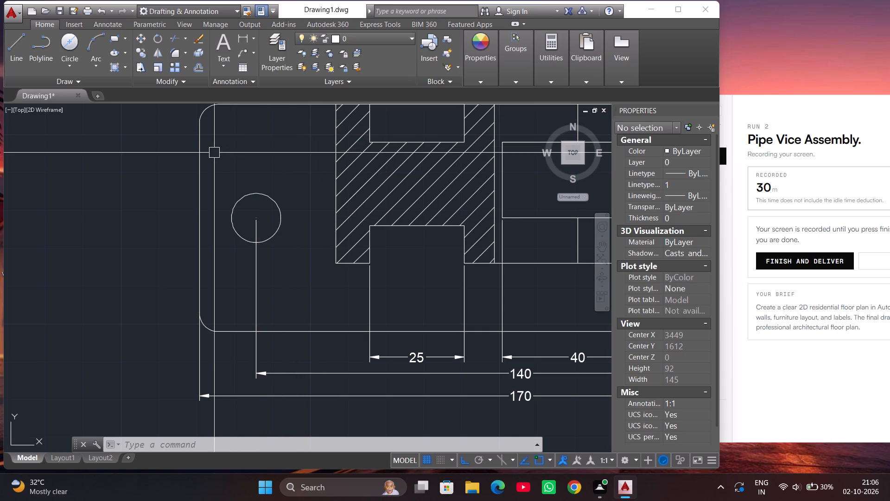
Draw a vertical centre line about 18 units long through the left hole, extending slightly past the circle at both ends.
scroll(214, 153, down, 1)
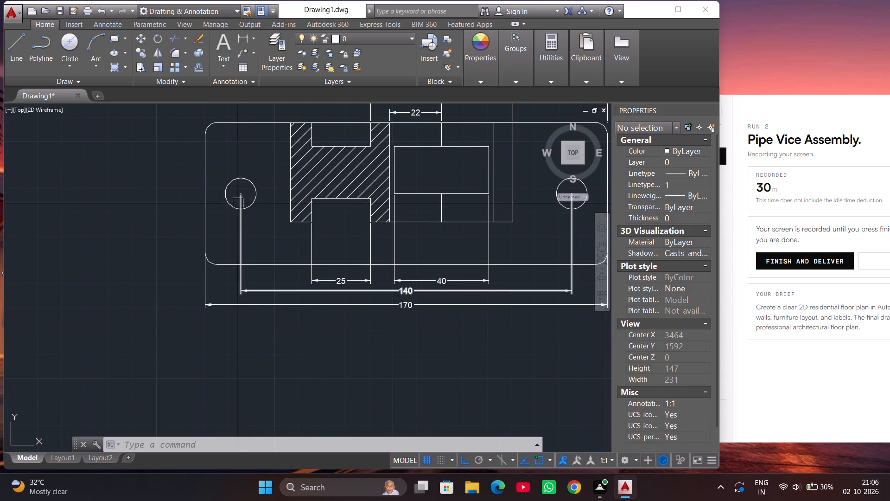
scroll(254, 195, up, 1)
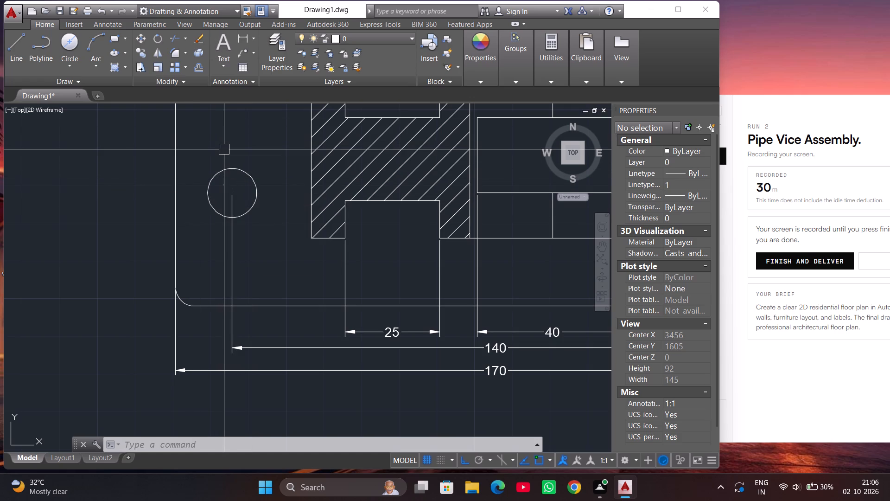
key(l)
key(Return)
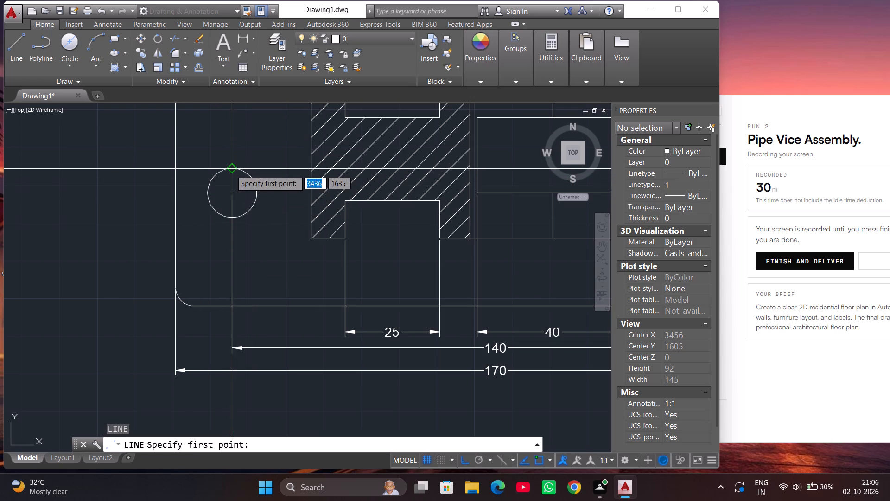
click(231, 156)
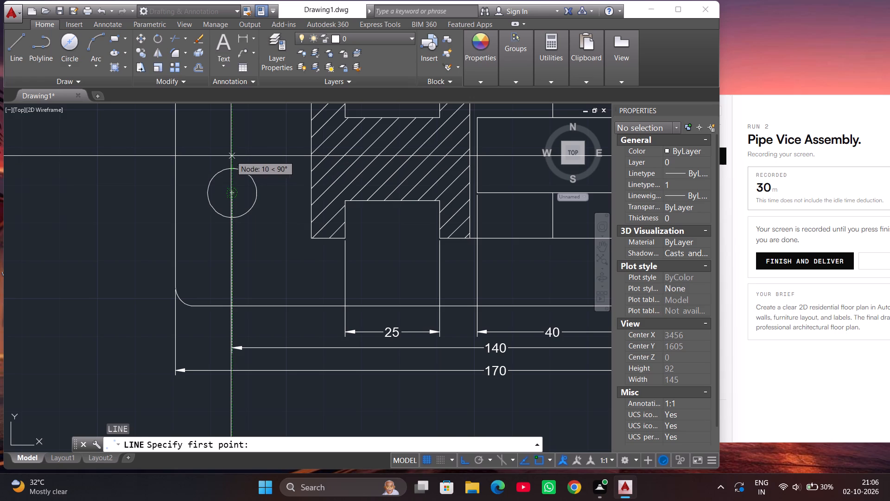
click(234, 228)
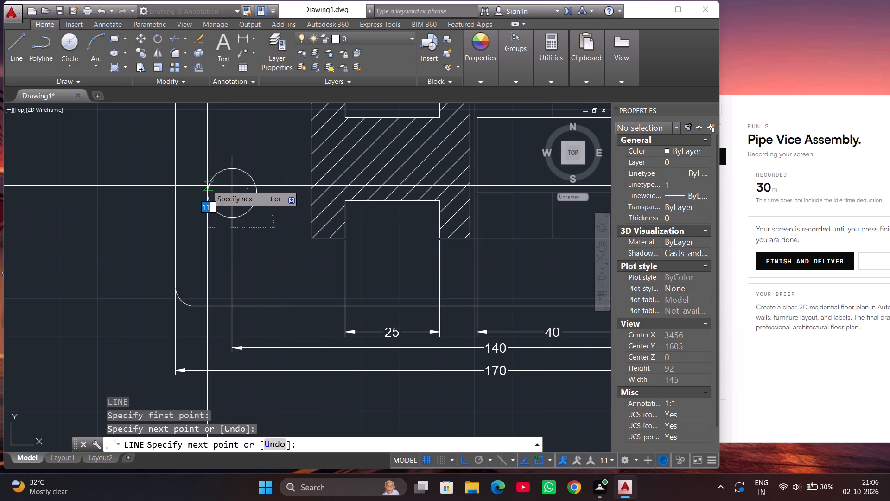
key(Escape)
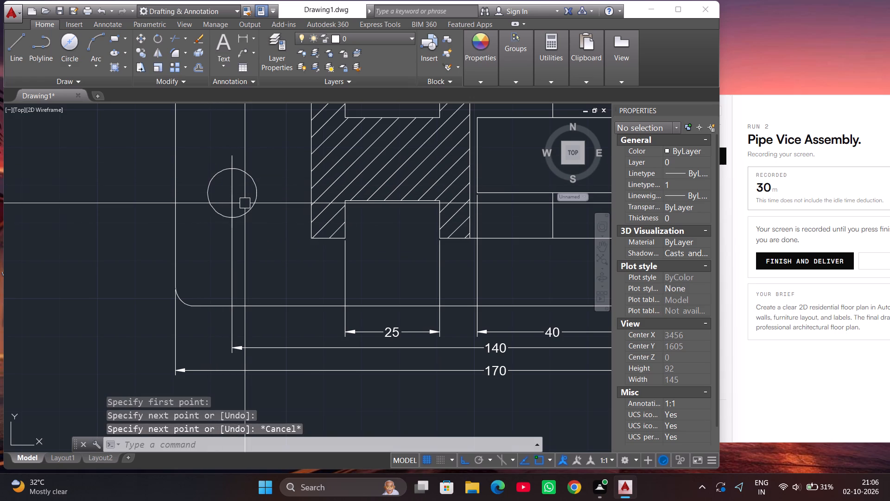
Draw a horizontal centre line through the left hole, starting about 9 units left of its centre and extending past its right edge.
key(l)
key(Return)
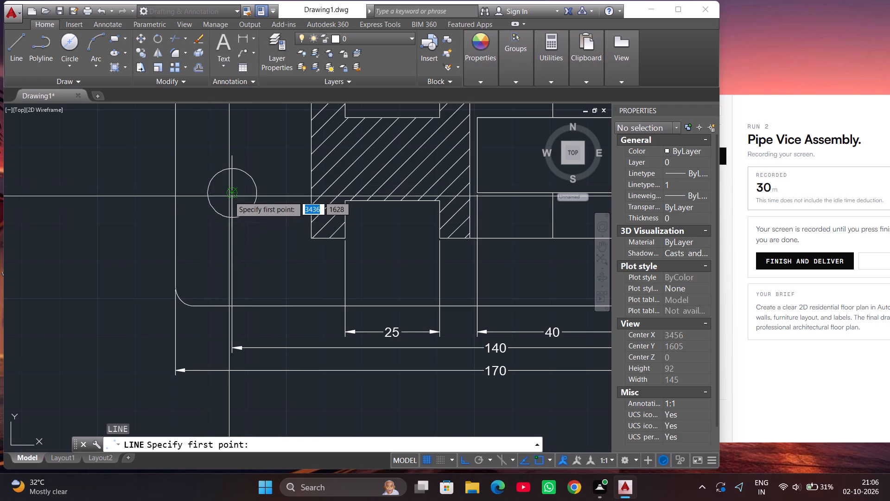
click(198, 193)
click(263, 193)
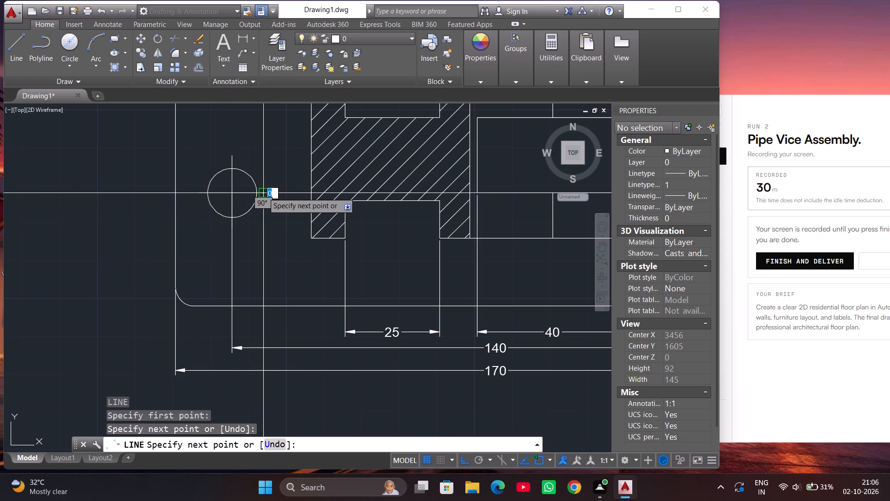
key(Escape)
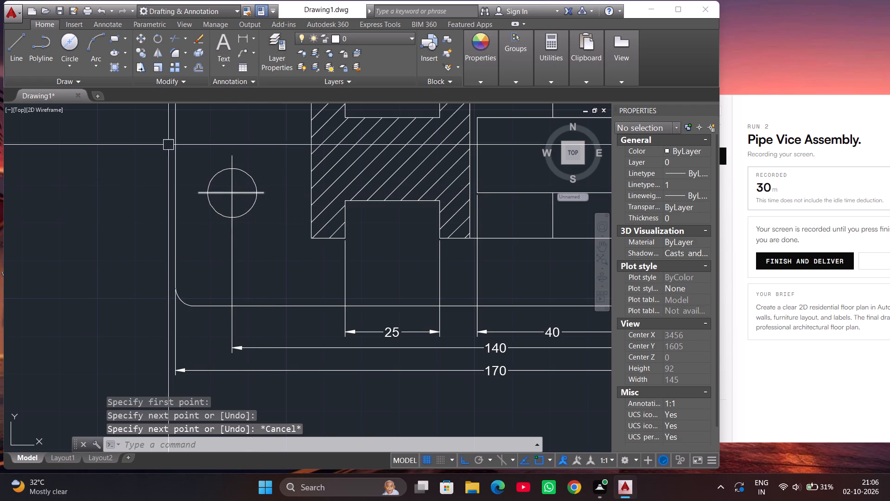
Draw a small circle of about radius 2 around the crossing of the left hole's centre lines.
click(76, 58)
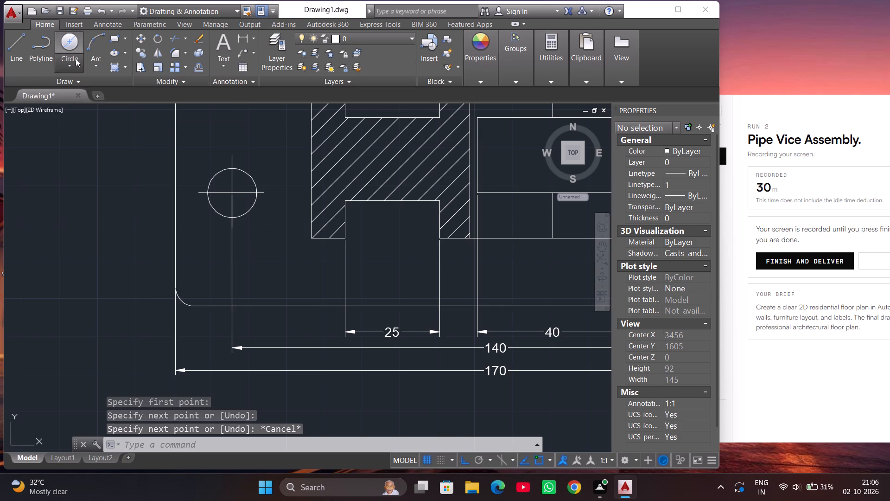
click(72, 87)
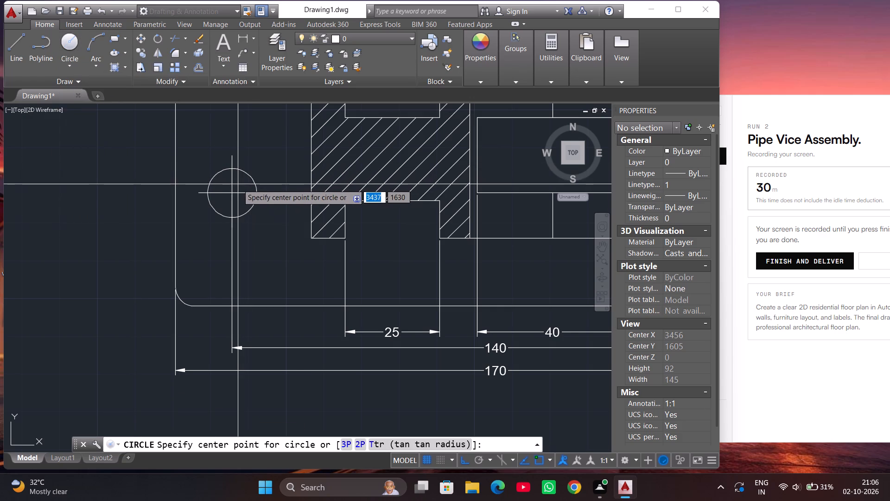
click(234, 188)
scroll(234, 188, up, 2)
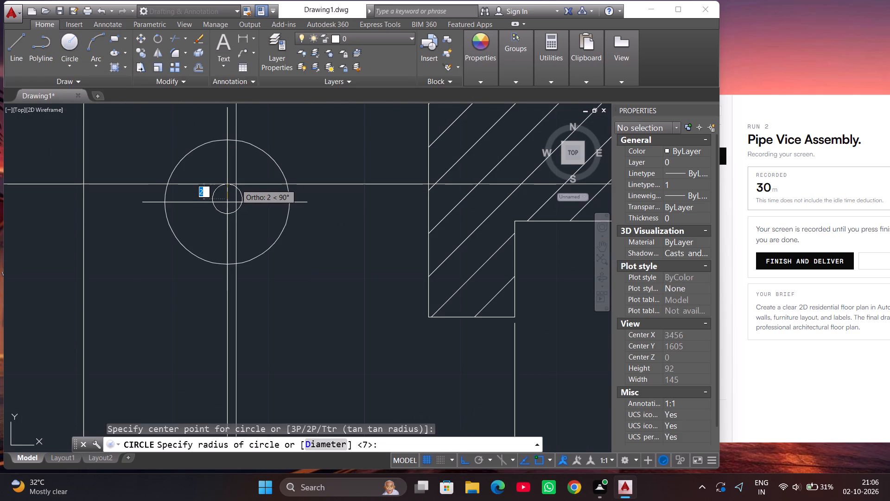
click(237, 182)
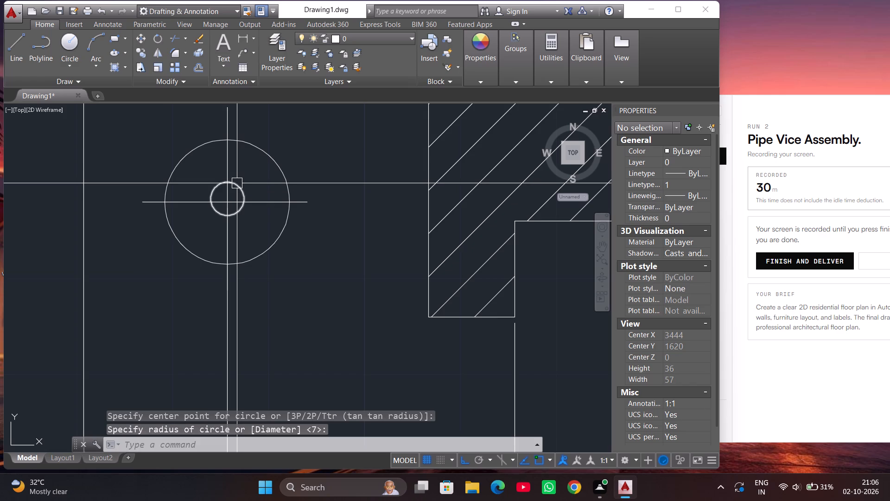
key(Escape)
key(Escape)
Trim the left hole's centre lines inside the small circle to leave a gap around the hole's centre.
text(tr)
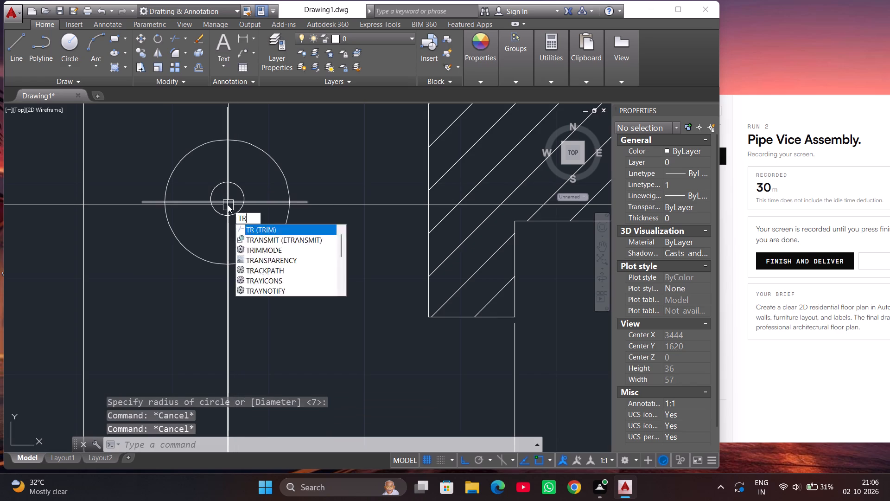
key(Return)
key(Return)
click(228, 205)
click(221, 200)
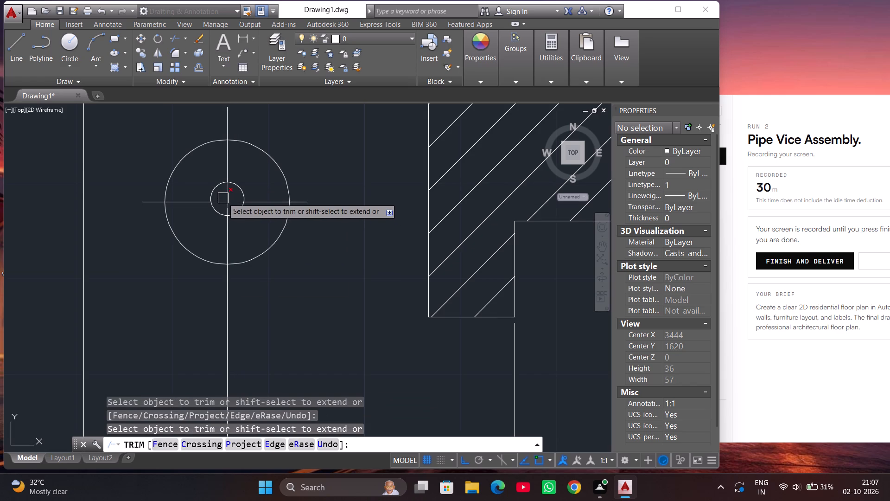
click(224, 199)
click(225, 204)
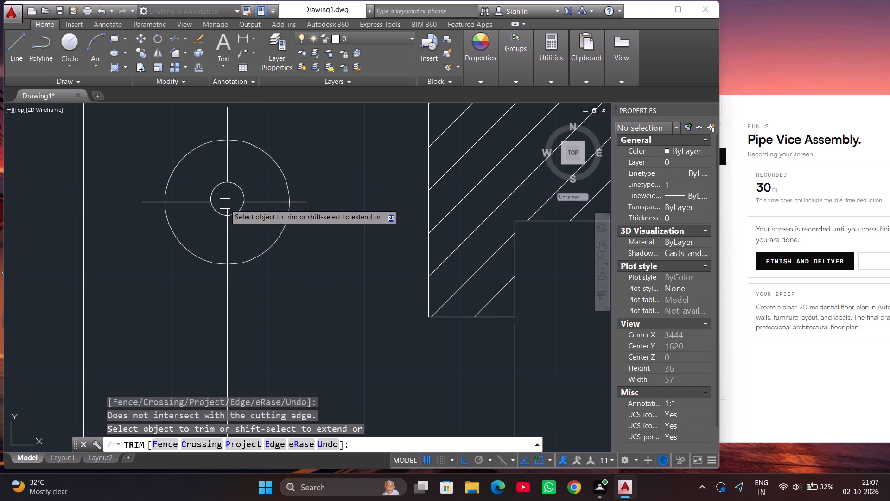
key(Escape)
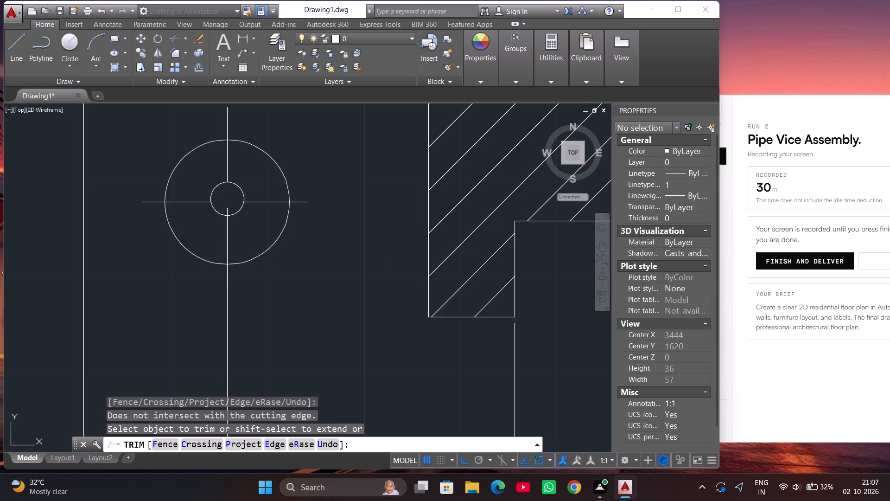
Delete the small circle used as the trimming boundary in the left hole.
click(237, 186)
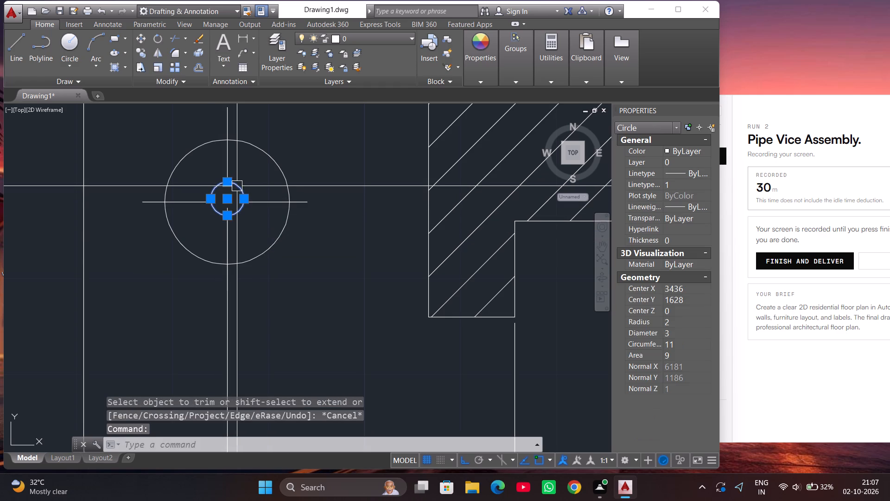
key(Delete)
Stretch the origin of the 140 dimension's left extension line down about 11 units, to just below the left hole's vertical centre line.
scroll(245, 232, down, 1)
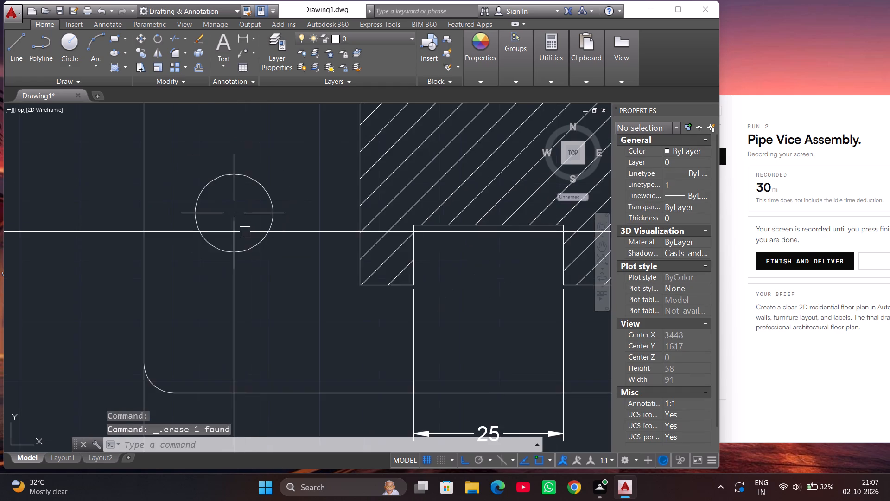
scroll(245, 232, down, 1)
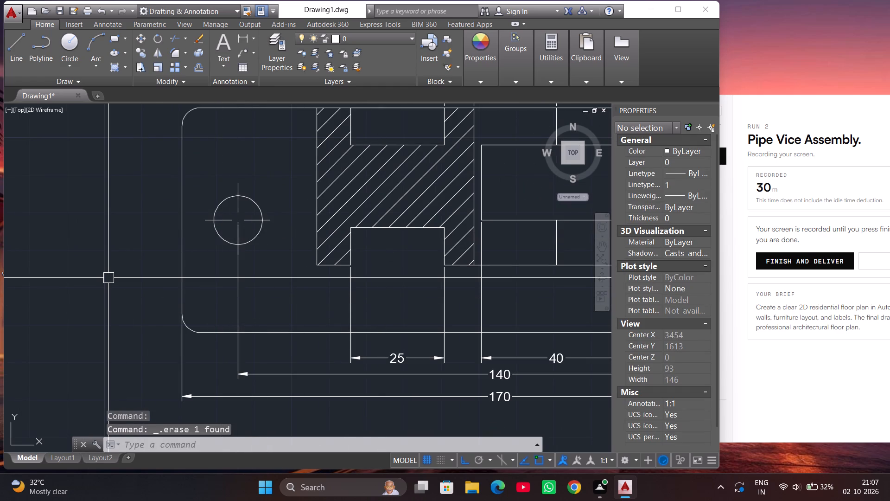
scroll(108, 278, down, 1)
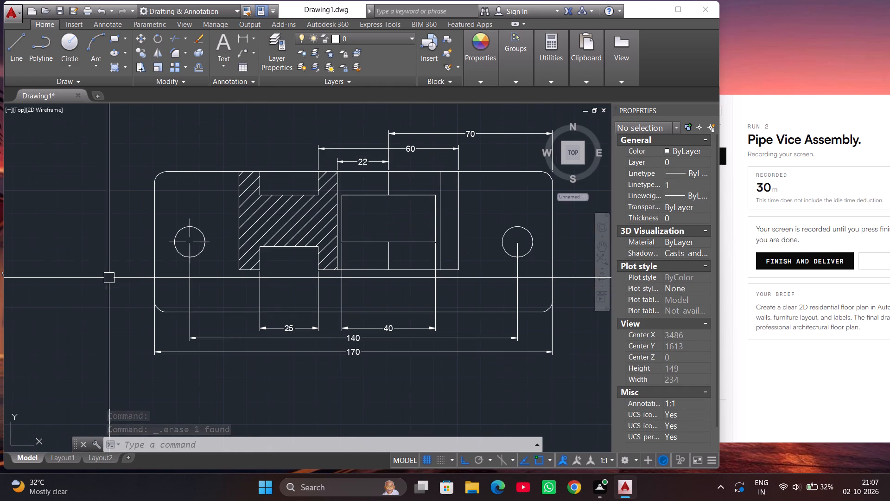
click(191, 287)
scroll(188, 286, up, 2)
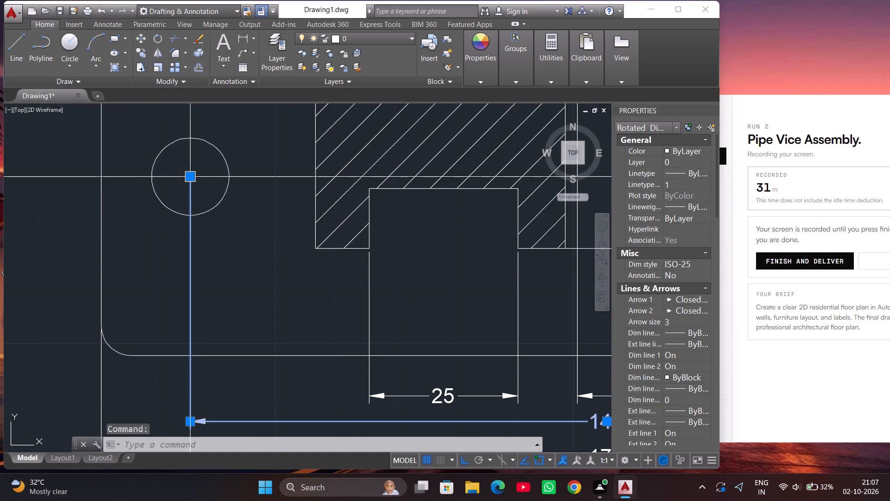
click(191, 177)
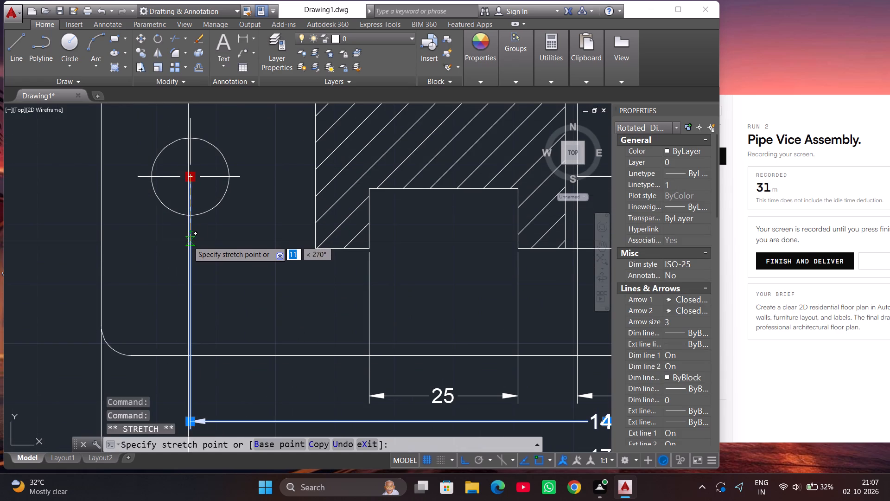
click(188, 241)
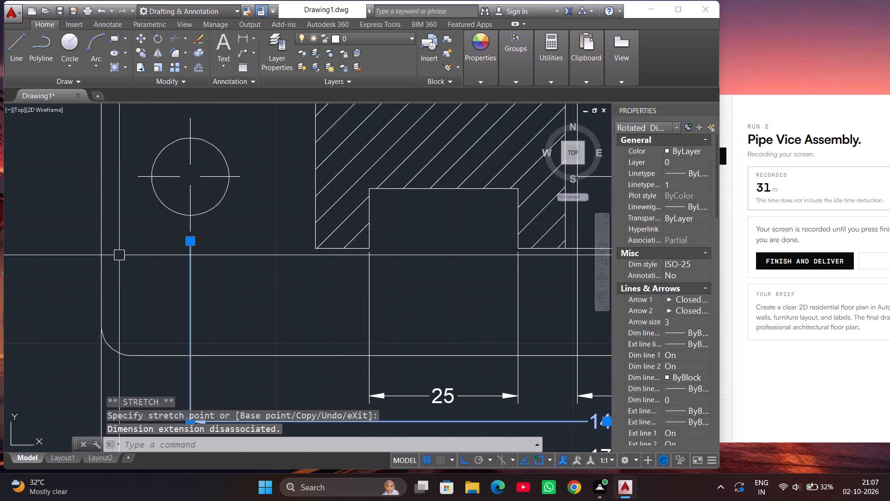
key(Escape)
Draw a horizontal centre line about 17 units long through the right hole, extending slightly past the circle on both sides.
scroll(119, 255, down, 2)
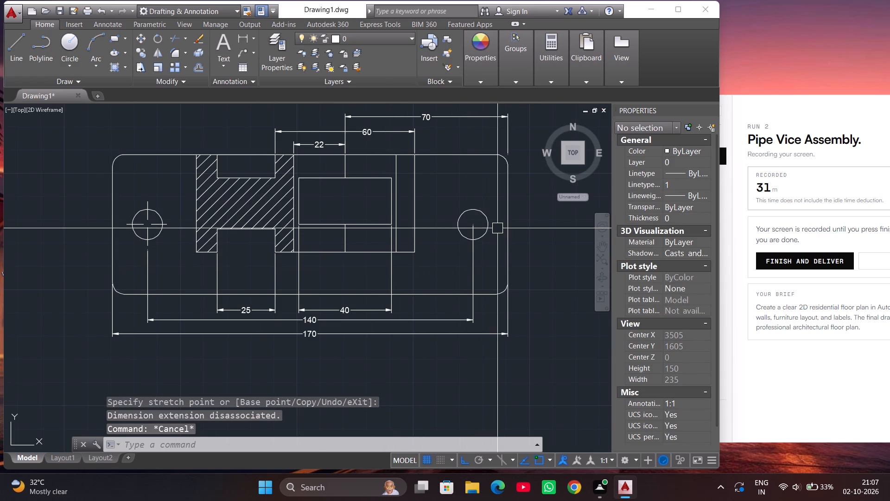
scroll(497, 228, up, 3)
key(l)
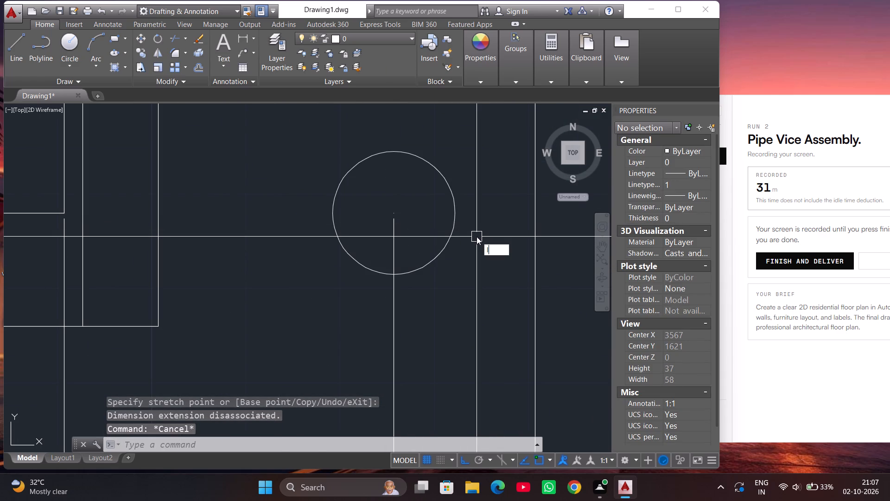
key(Return)
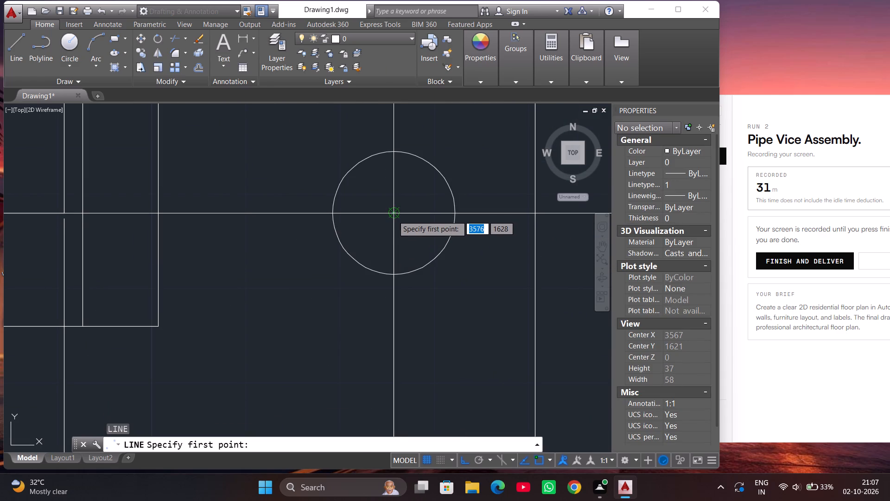
click(312, 211)
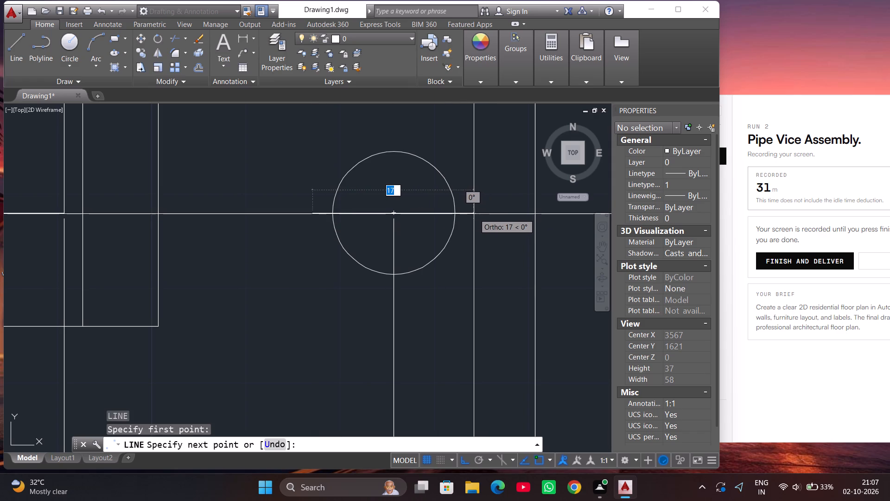
click(477, 213)
key(Escape)
key(Escape)
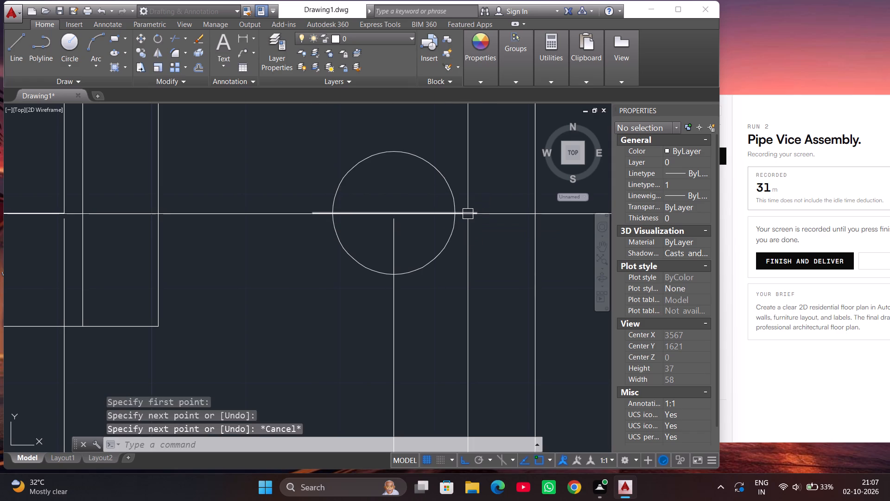
Draw a vertical centre line about 17 units long through the right hole, extending slightly past the circle above and below.
key(l)
key(Return)
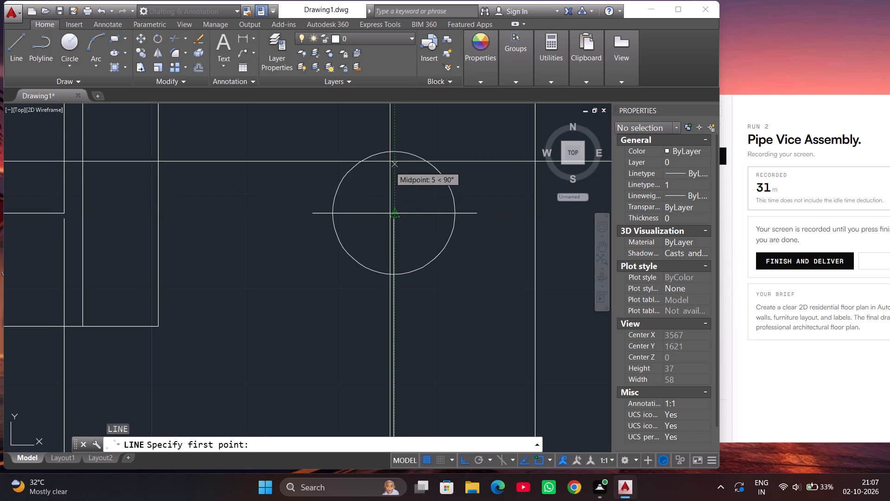
click(394, 130)
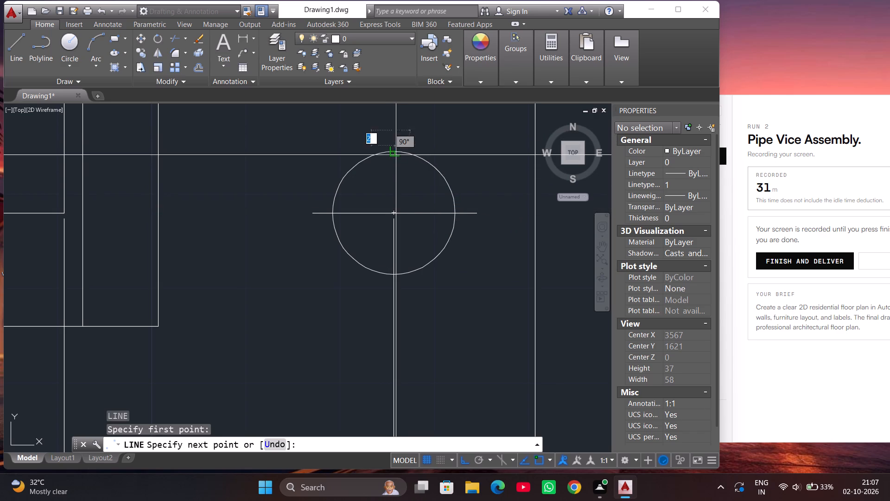
click(395, 296)
key(Escape)
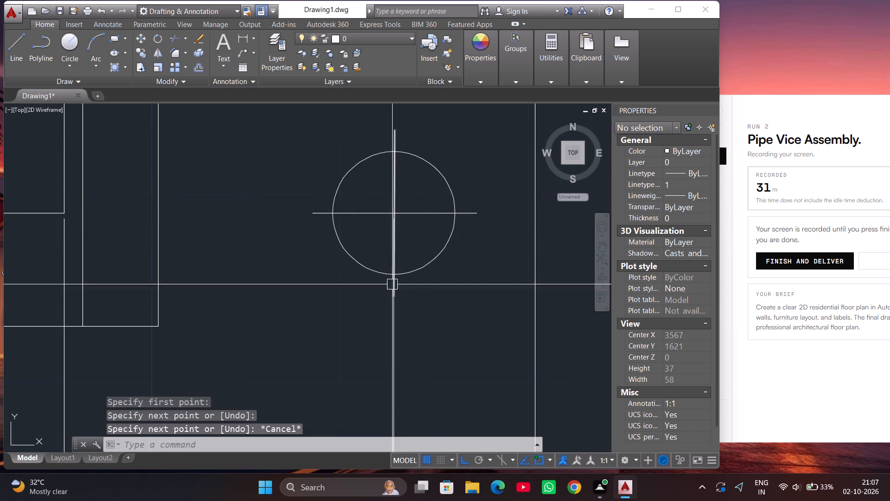
Draw a small circle of about 2 units radius at the right hole's centre as a trimming boundary.
click(70, 36)
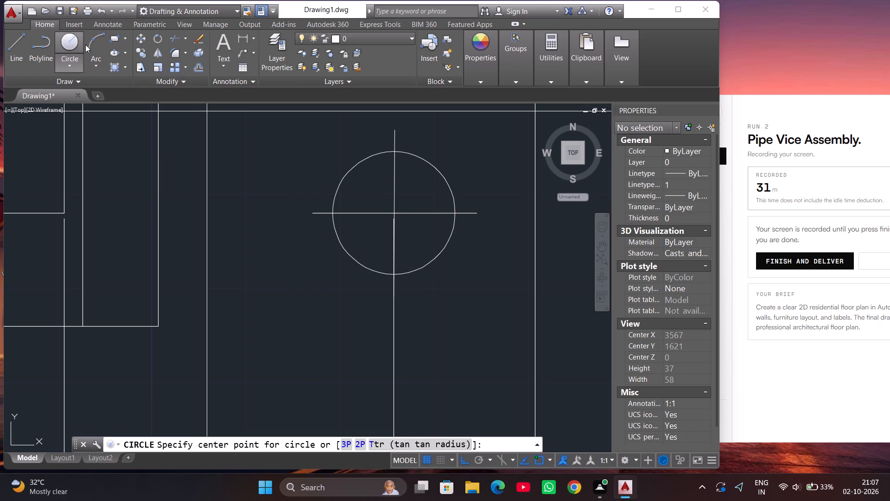
click(392, 215)
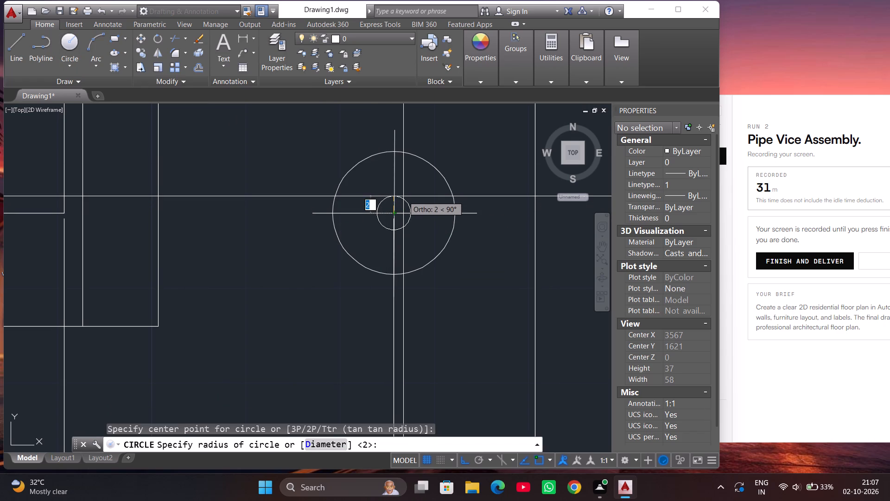
click(403, 196)
key(Escape)
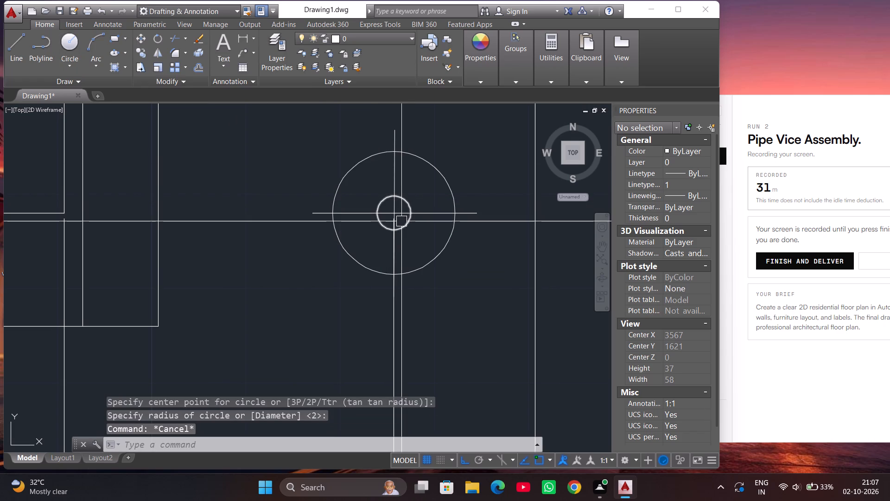
Trim the right hole's centre lines inside the small circle to leave a gap around the hole's centre.
text(tr)
key(Return)
key(Return)
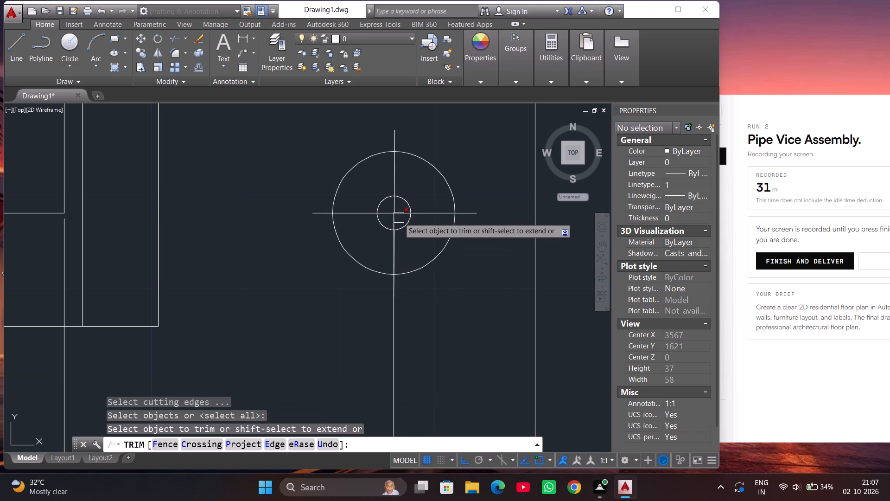
click(396, 212)
click(392, 213)
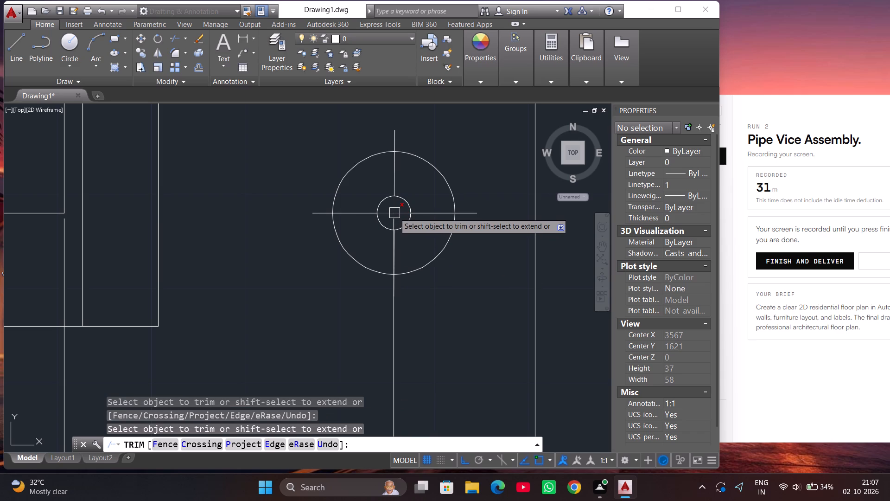
click(394, 213)
click(395, 216)
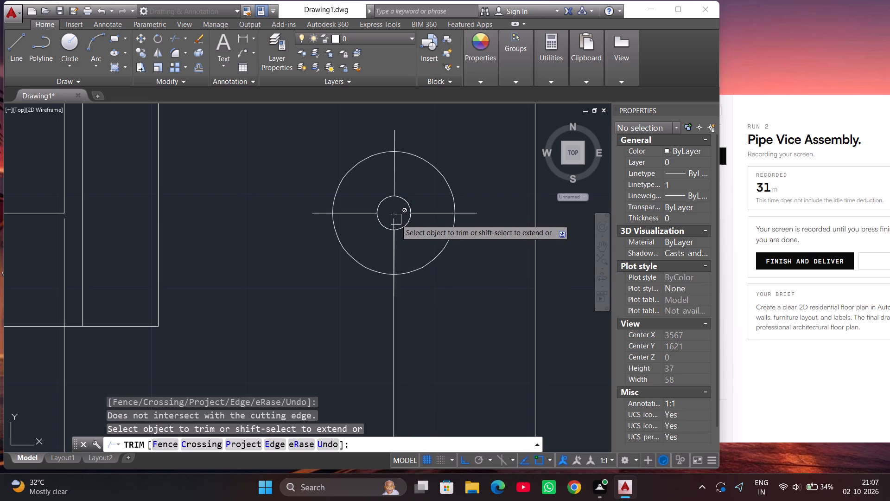
click(396, 220)
key(Escape)
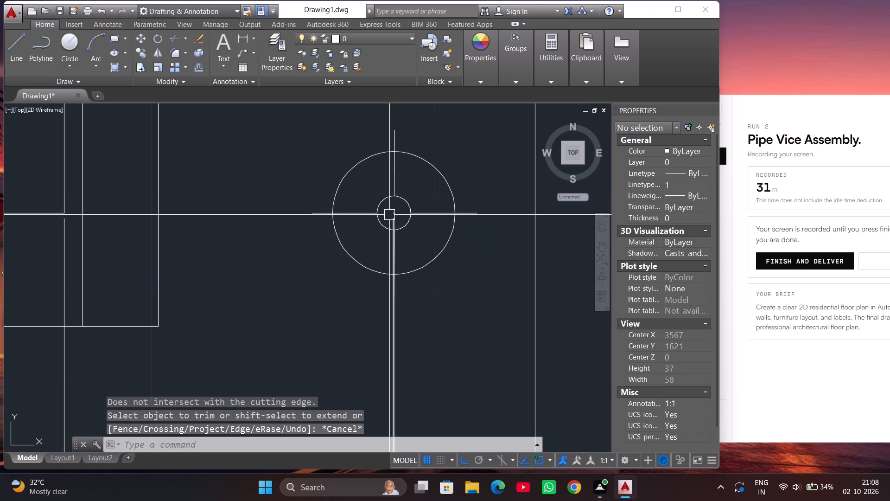
Stretch the origin of the 140 dimension's right extension line down to just below the right hole's vertical centre line.
click(394, 213)
click(394, 214)
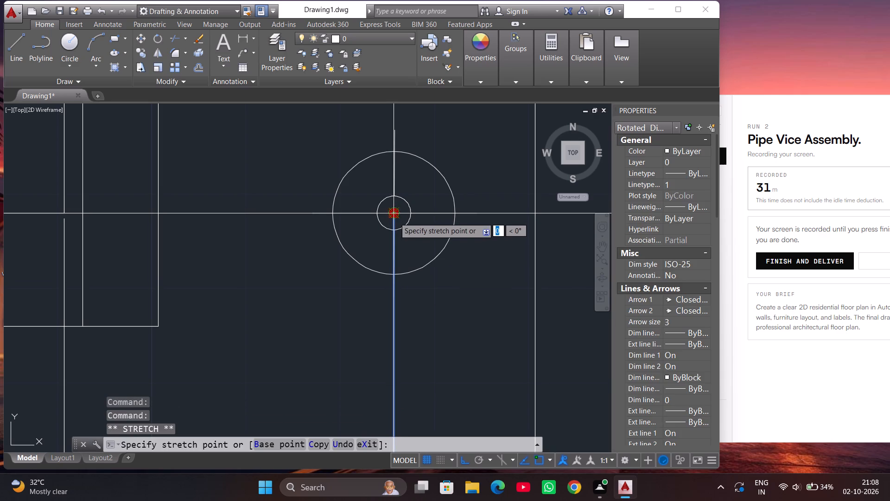
click(394, 304)
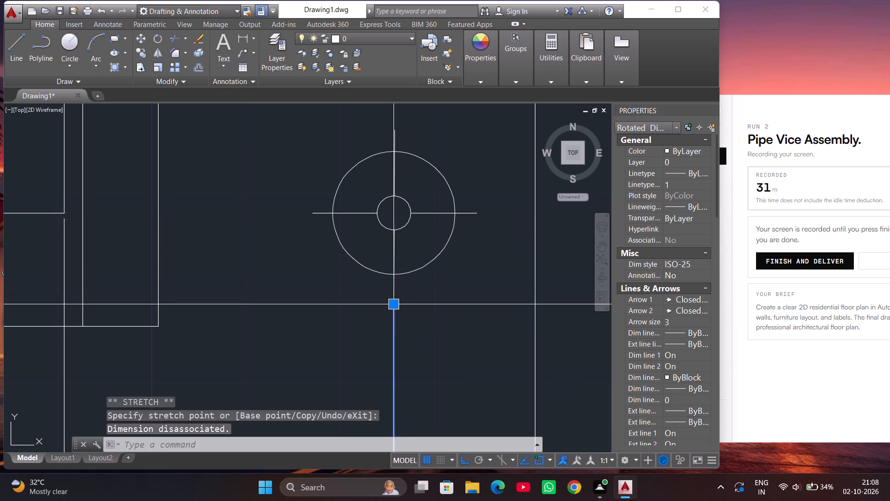
key(Escape)
Delete the small circle used as the trimming boundary in the right hole.
click(406, 219)
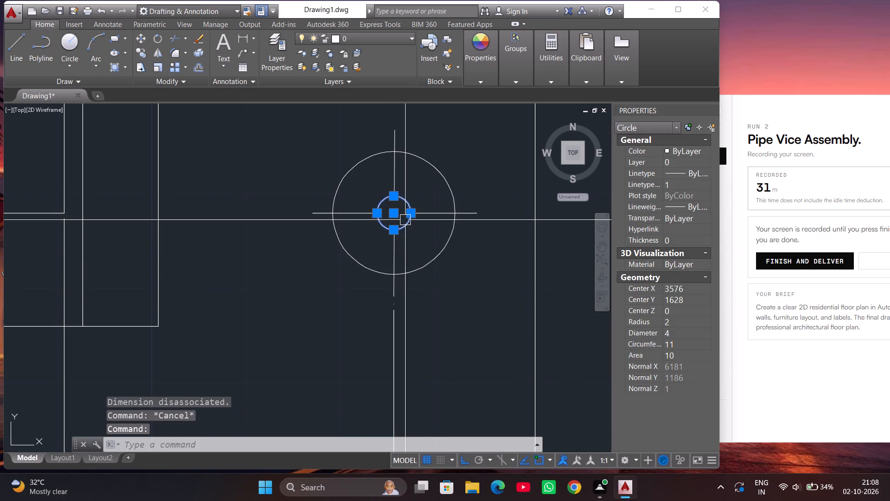
key(Delete)
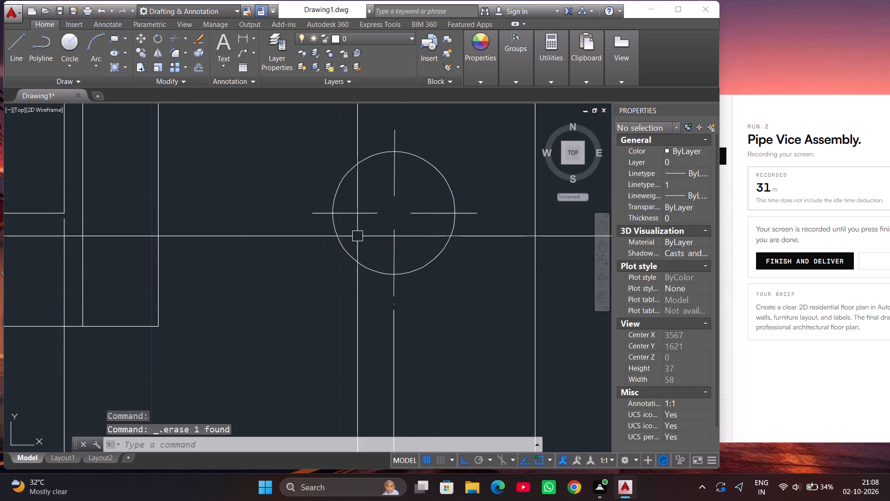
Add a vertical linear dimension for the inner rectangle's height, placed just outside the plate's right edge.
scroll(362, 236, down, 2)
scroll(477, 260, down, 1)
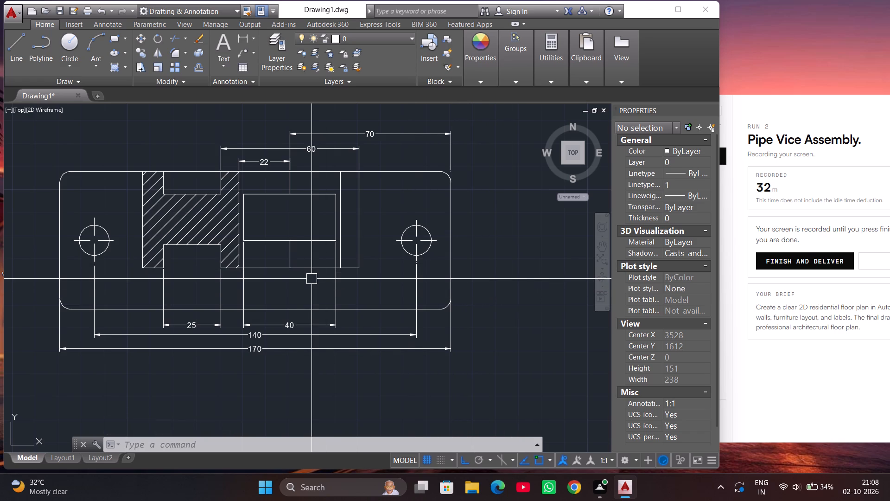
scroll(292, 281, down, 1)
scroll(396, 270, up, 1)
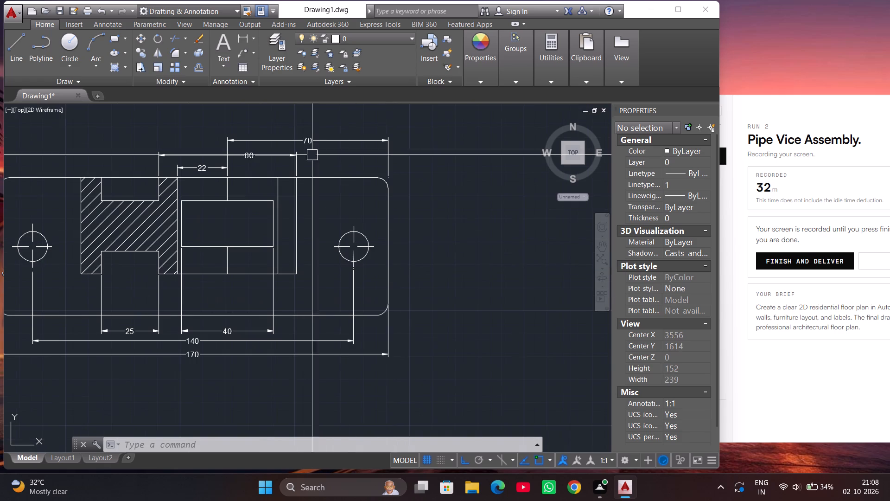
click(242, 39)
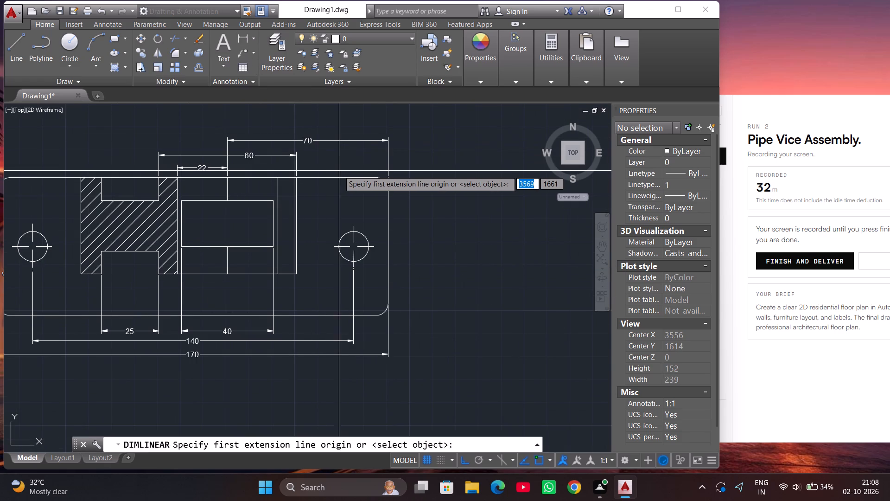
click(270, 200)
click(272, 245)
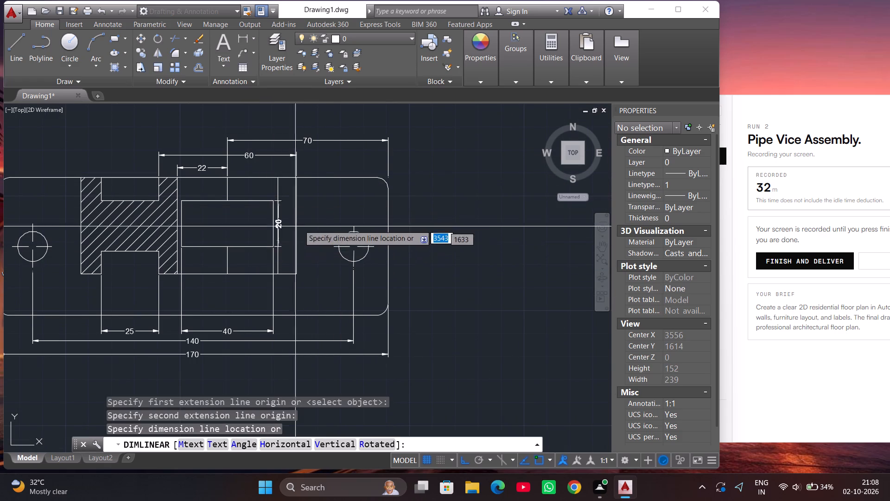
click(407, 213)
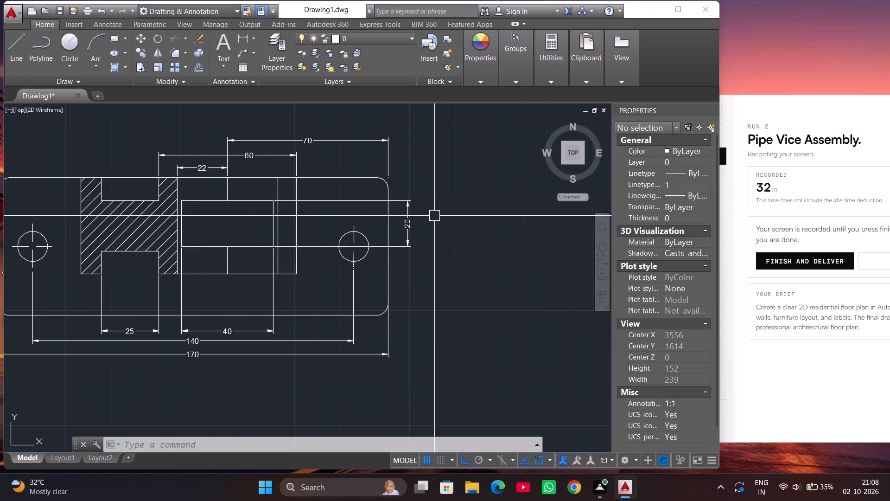
Modify the Standard dimension style, setting its text height to 5.
key(d)
key(Return)
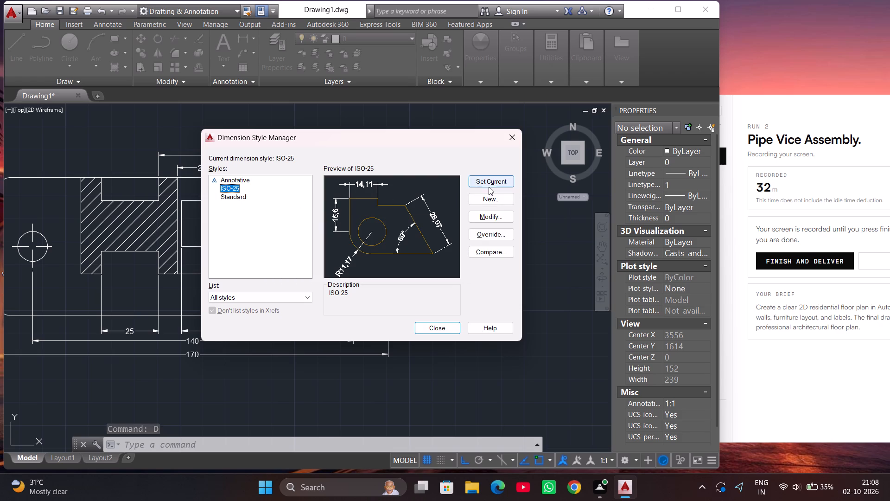
click(228, 196)
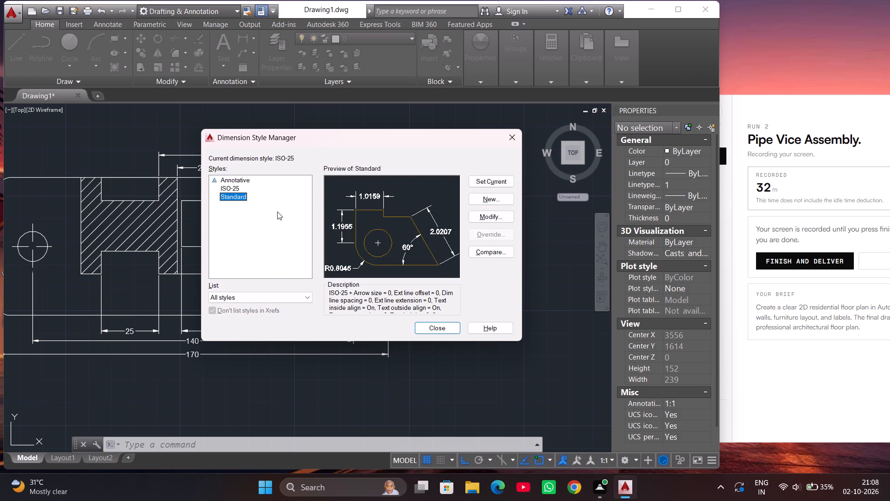
click(489, 212)
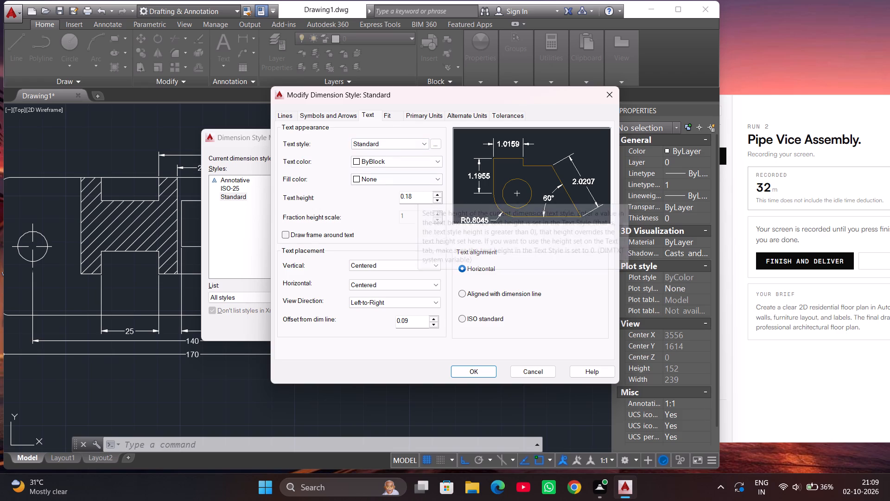
drag(417, 193, 396, 194)
key(BackSpace)
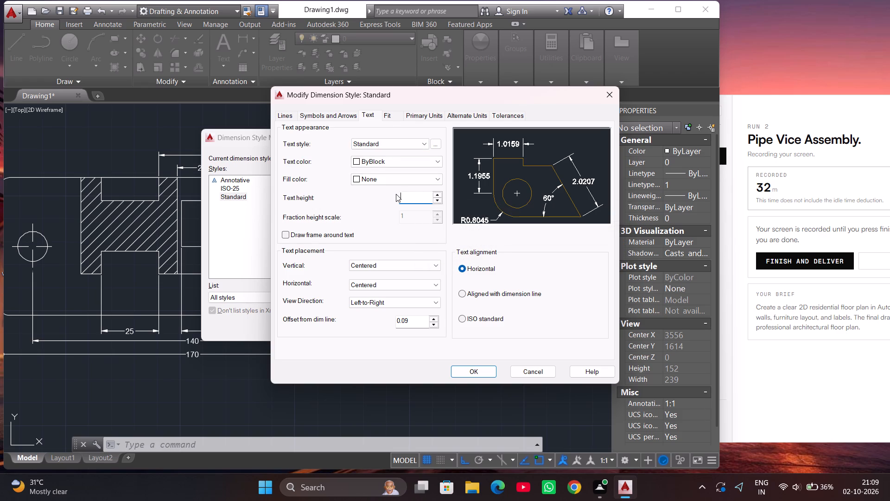
key(5)
key(Return)
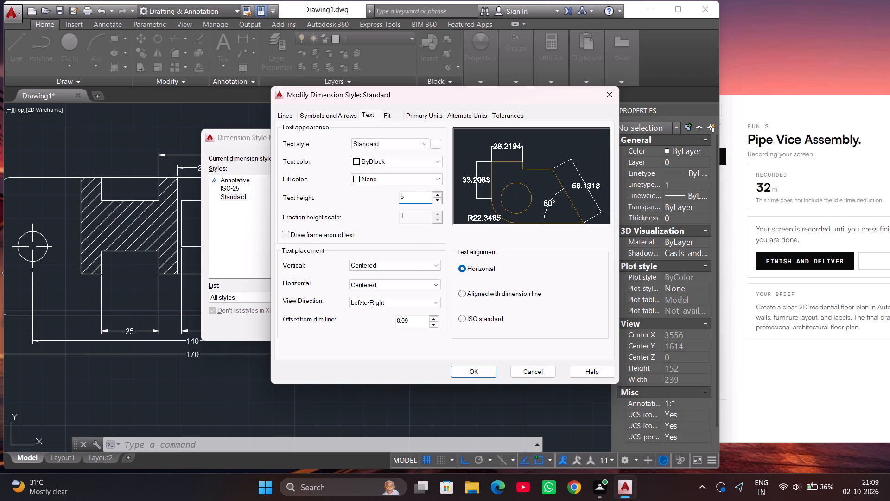
Set the Standard dimension style's arrow size to 3.
click(332, 115)
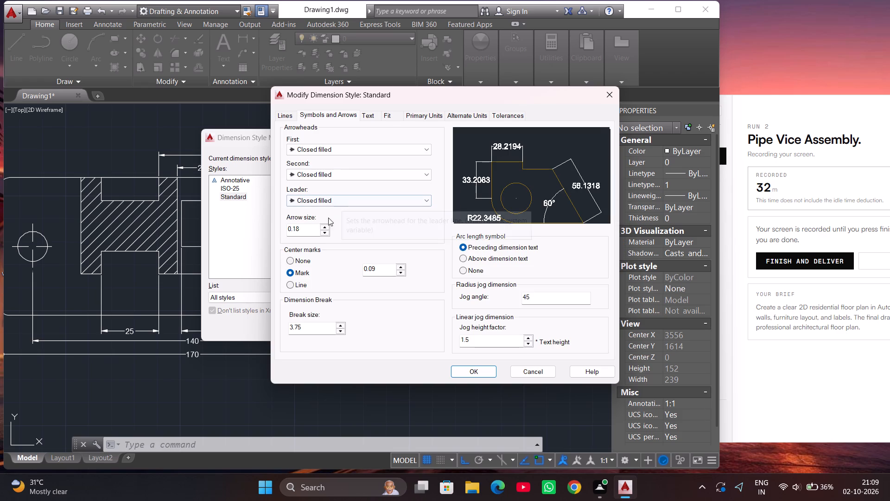
drag(307, 229, 248, 228)
key(BackSpace)
key(9)
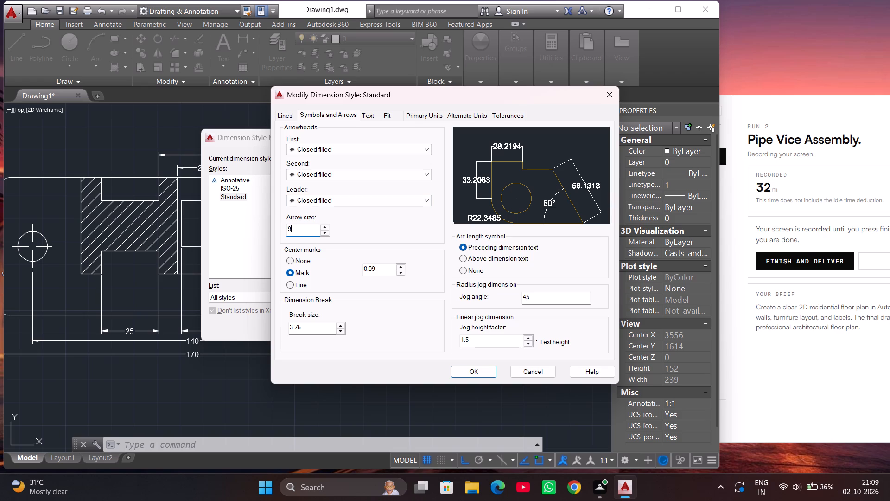
key(BackSpace)
key(3)
key(Return)
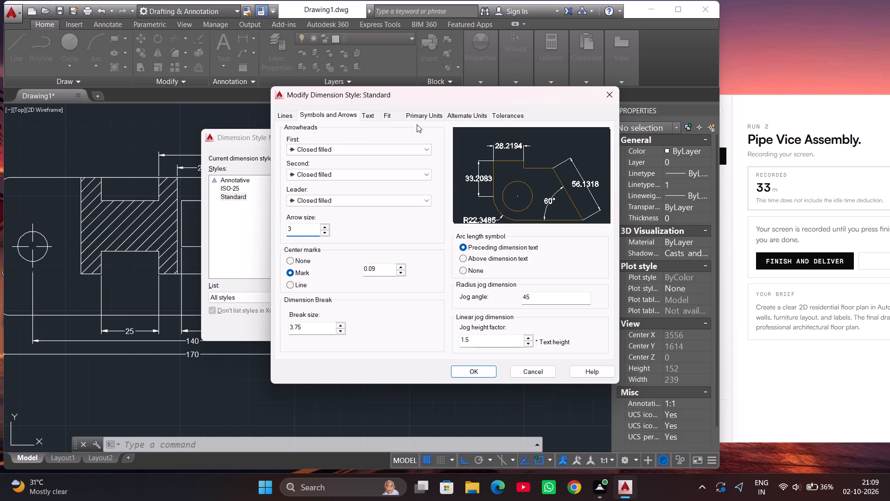
Set the Standard dimension style's linear precision to 0 and apply the style changes.
click(420, 119)
click(400, 156)
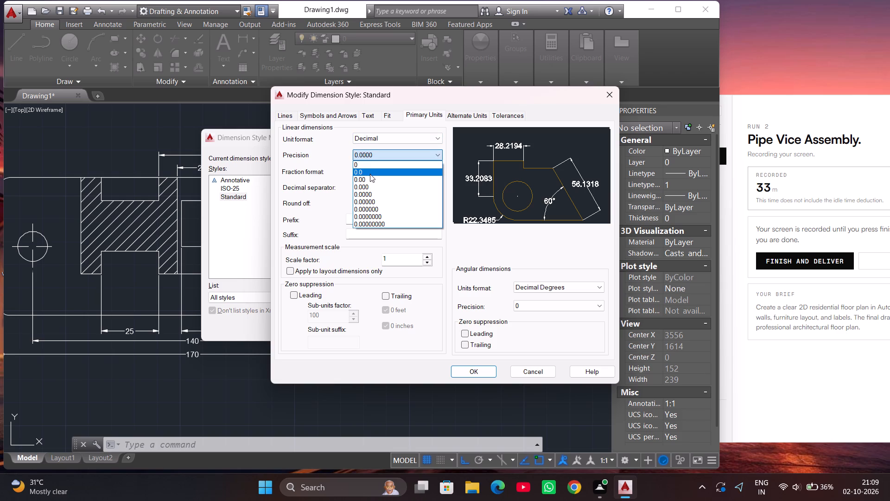
click(370, 165)
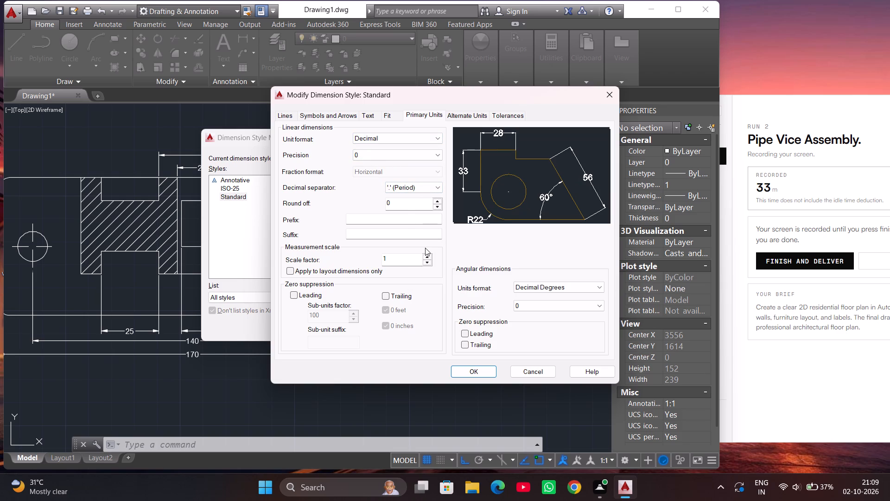
click(485, 372)
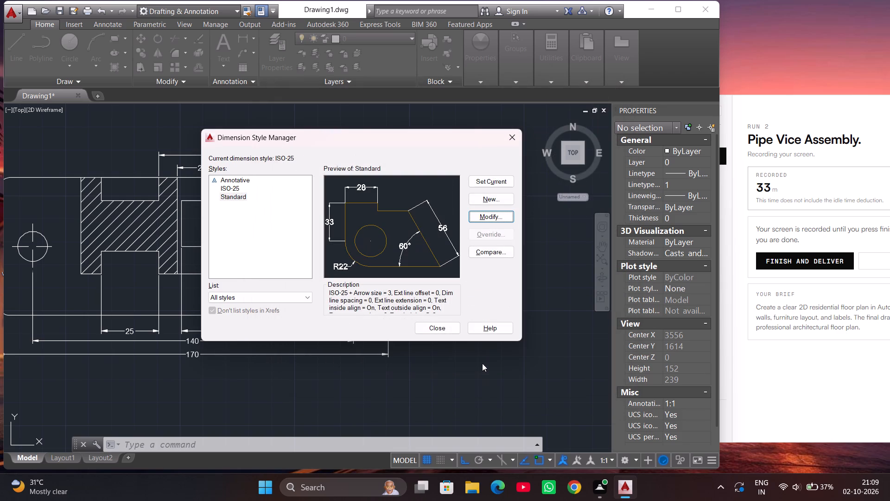
Make Standard the current dimension style.
click(491, 183)
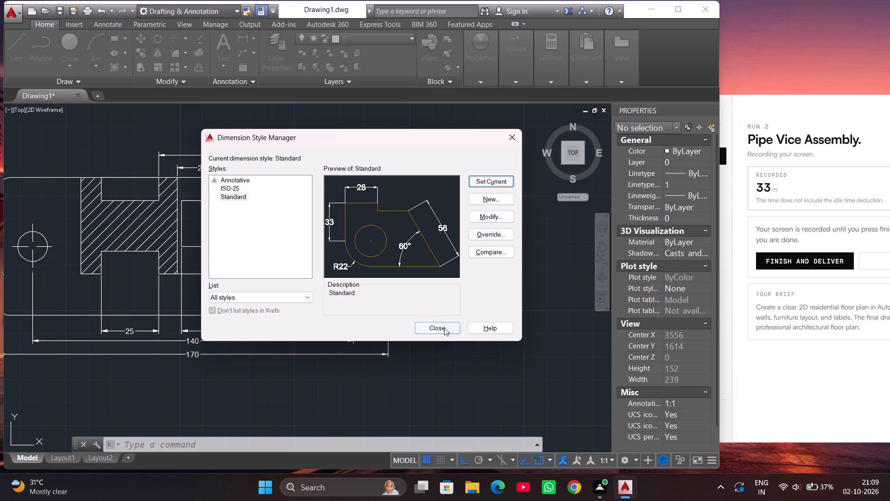
click(444, 328)
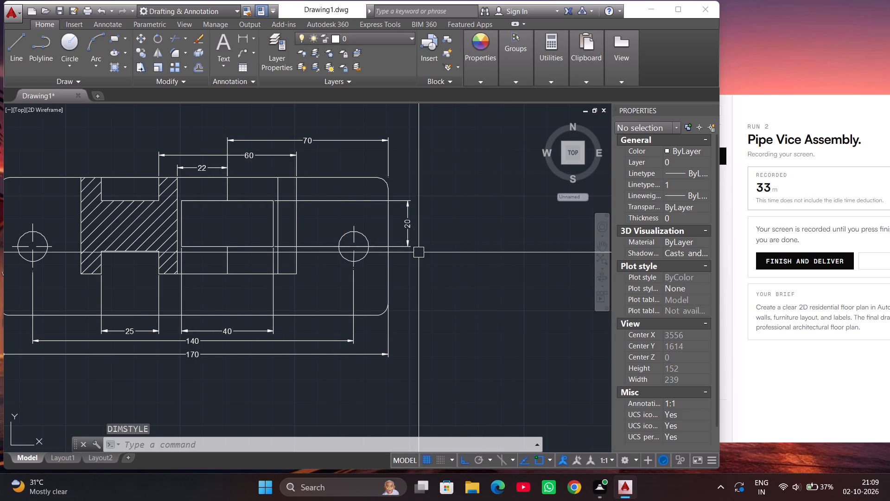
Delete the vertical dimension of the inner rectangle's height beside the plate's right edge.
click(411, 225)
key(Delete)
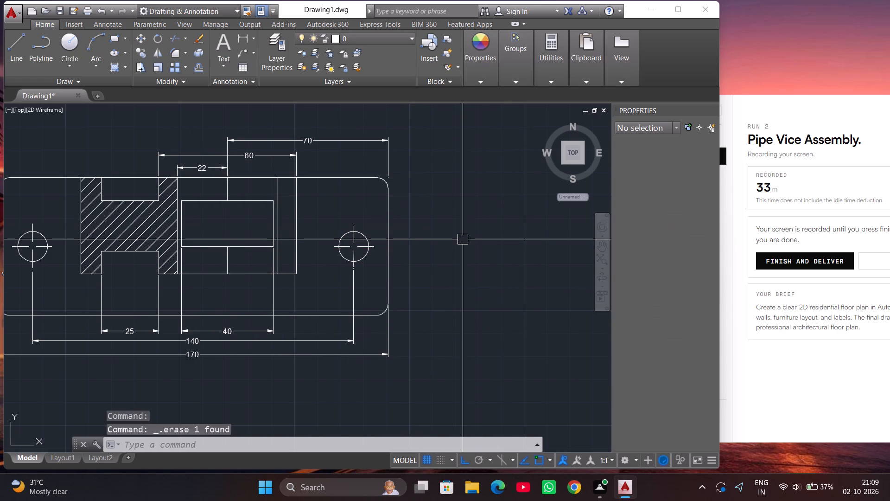
Add a vertical linear dimension for the inner rectangle's height, placed just beyond the plate's right edge.
click(239, 32)
click(275, 201)
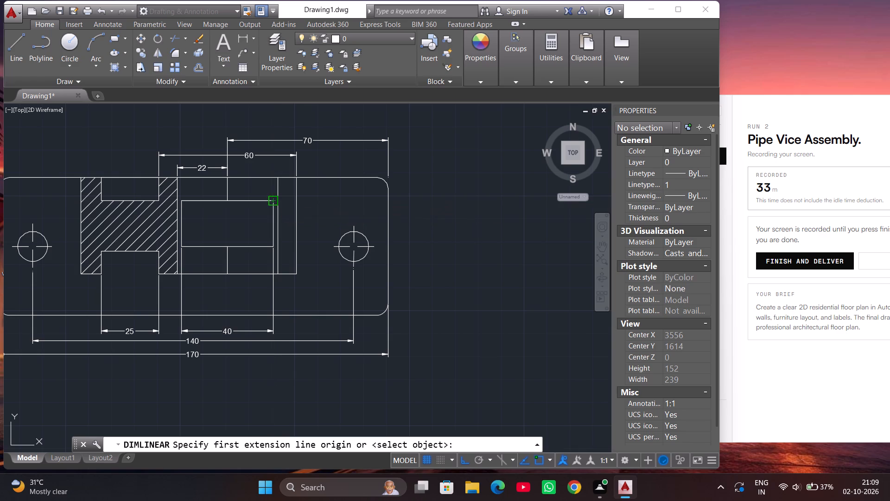
click(273, 244)
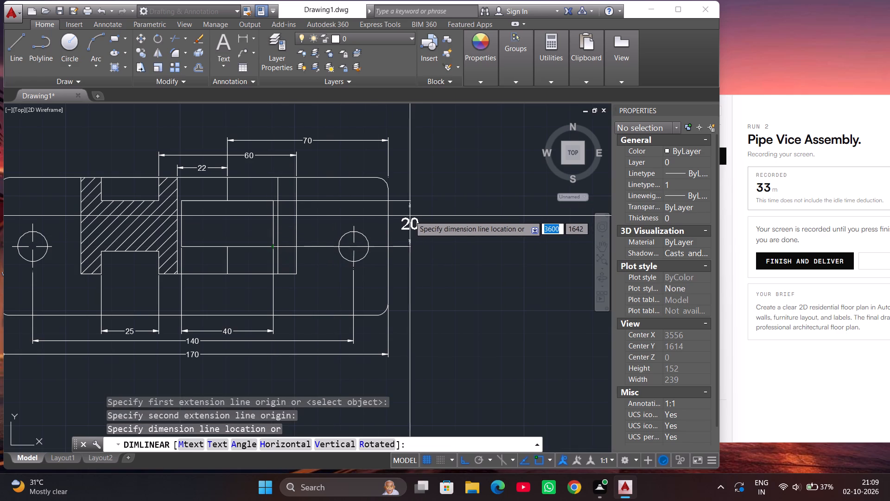
click(407, 216)
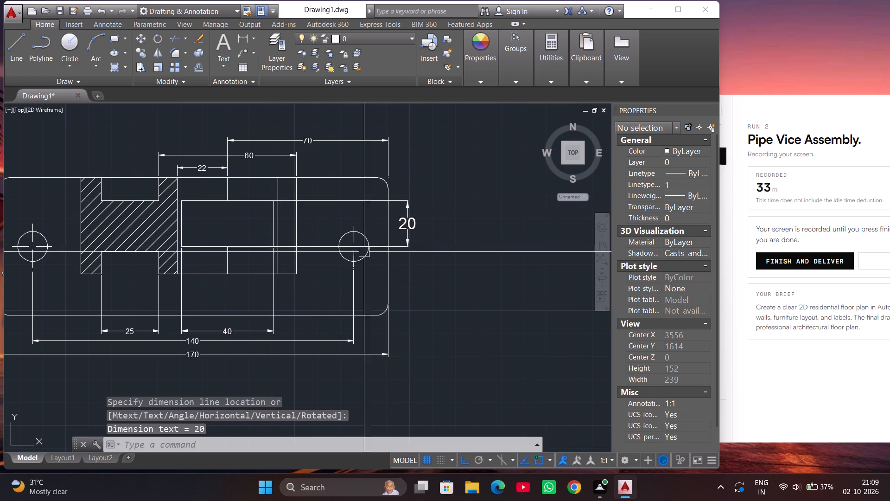
Add a vertical linear dimension from the right hole's centre to the plate's top edge, outside the inner rectangle's height dimension.
scroll(483, 255, down, 1)
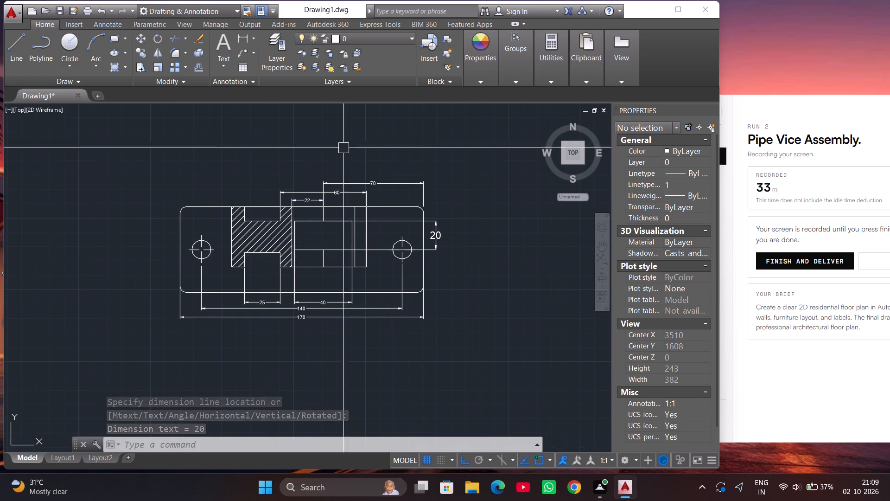
click(245, 41)
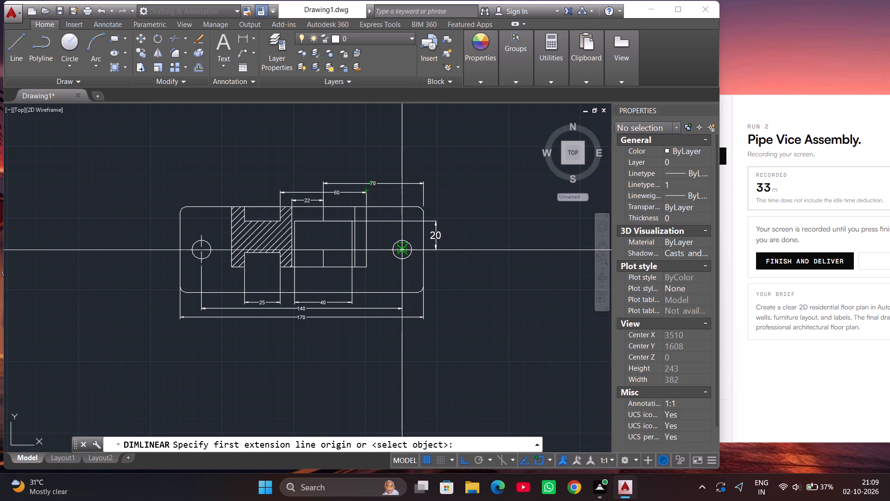
scroll(402, 250, up, 2)
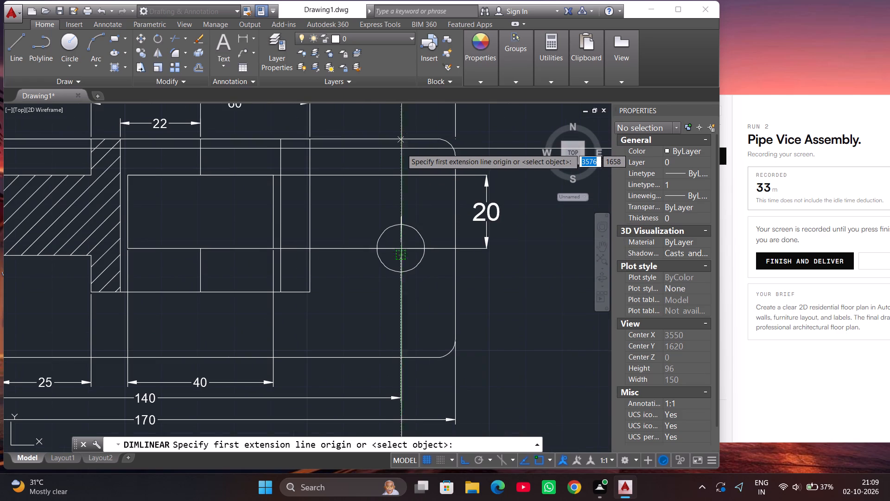
click(401, 247)
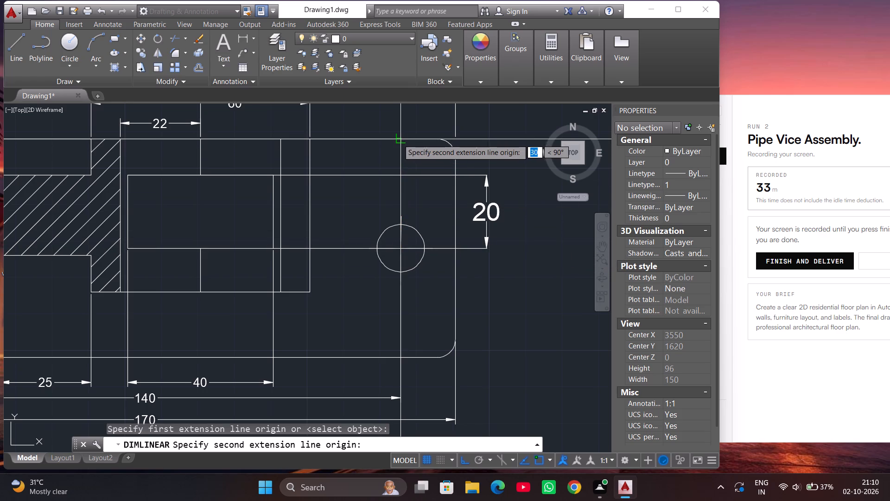
click(398, 139)
scroll(398, 139, down, 1)
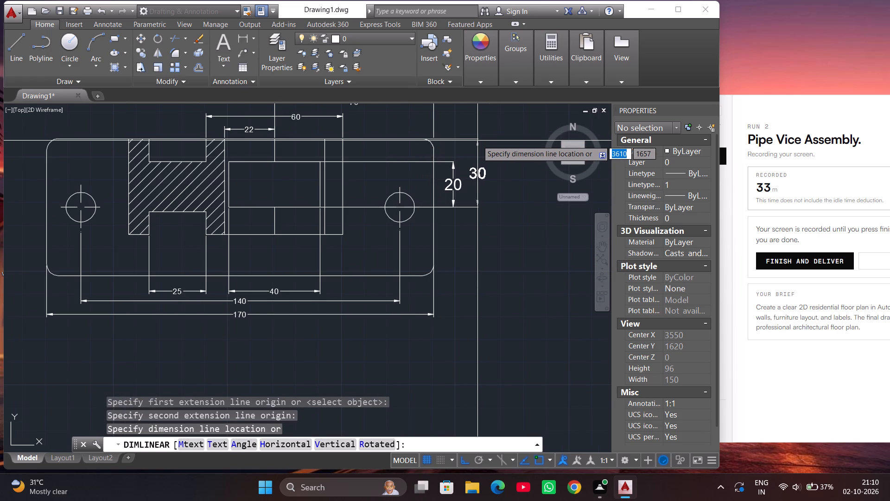
click(477, 141)
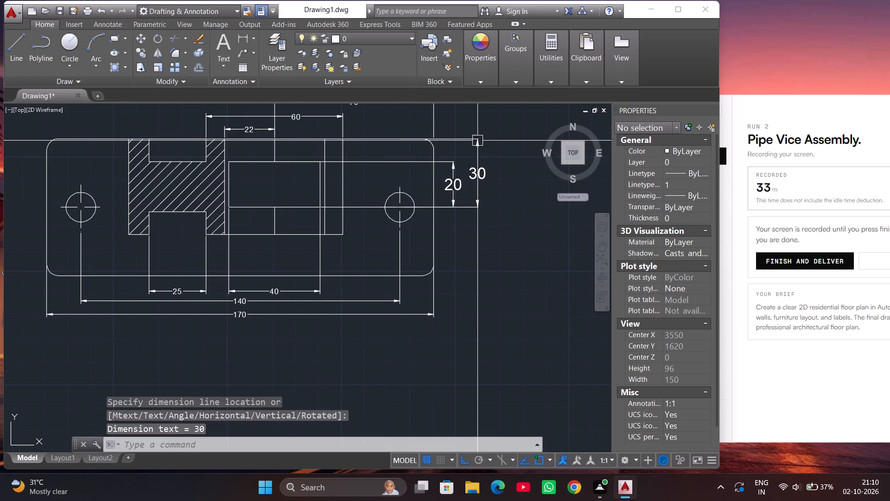
Add a vertical linear dimension for the plate's overall height, placed outermost beyond its right edge.
click(240, 39)
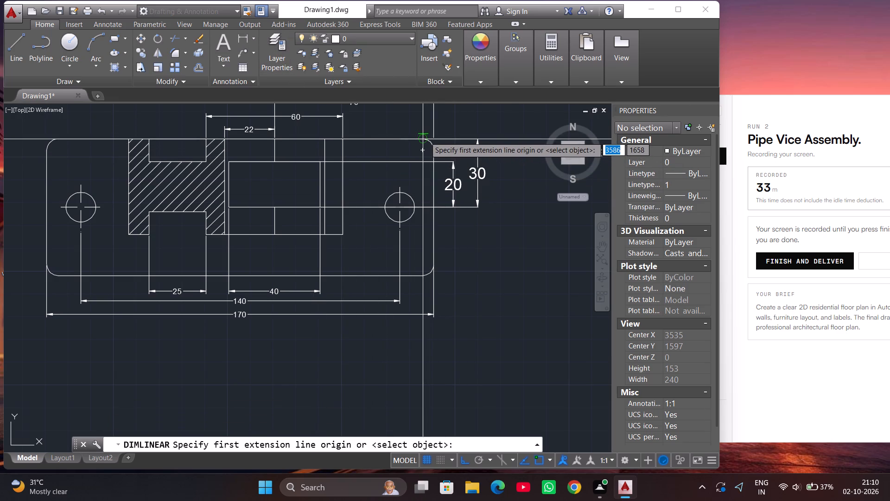
click(425, 137)
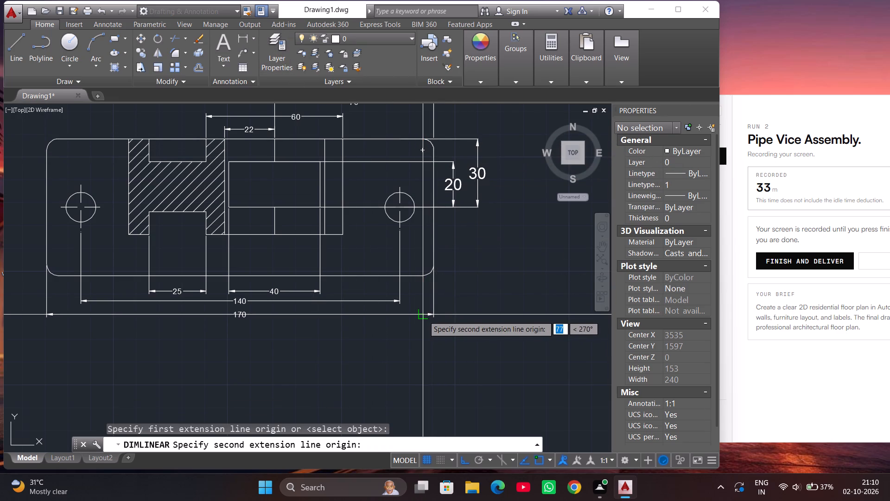
click(422, 275)
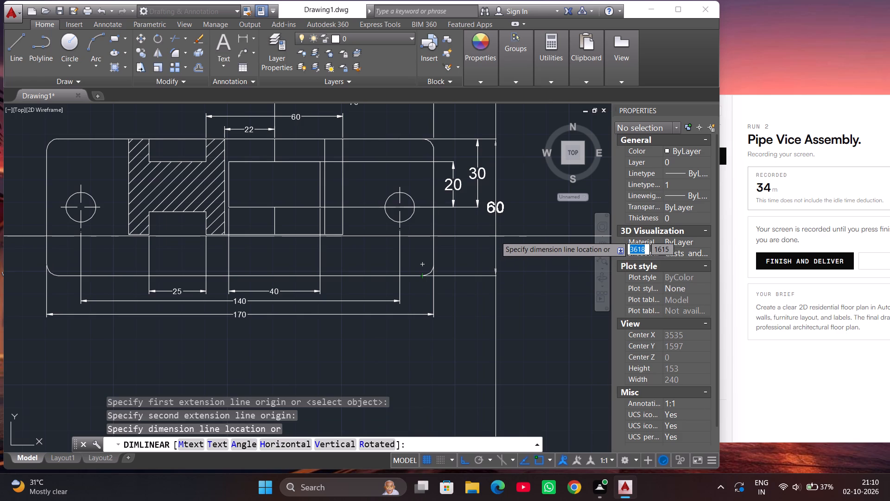
click(492, 236)
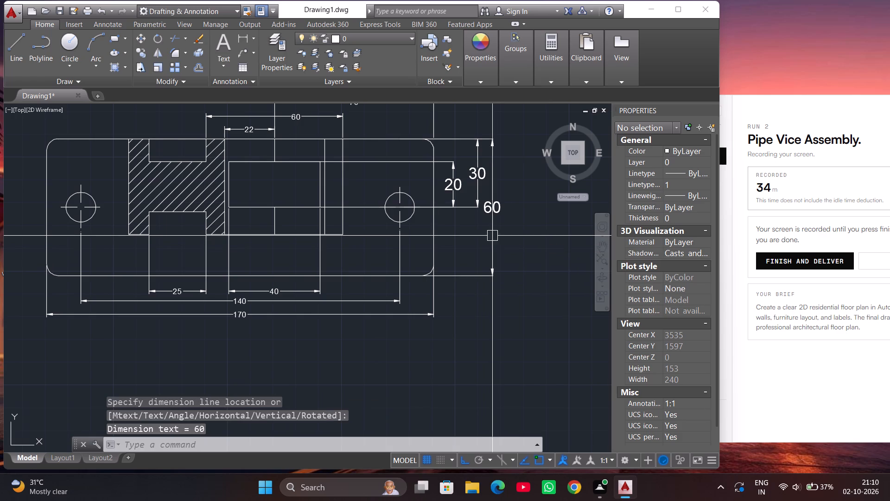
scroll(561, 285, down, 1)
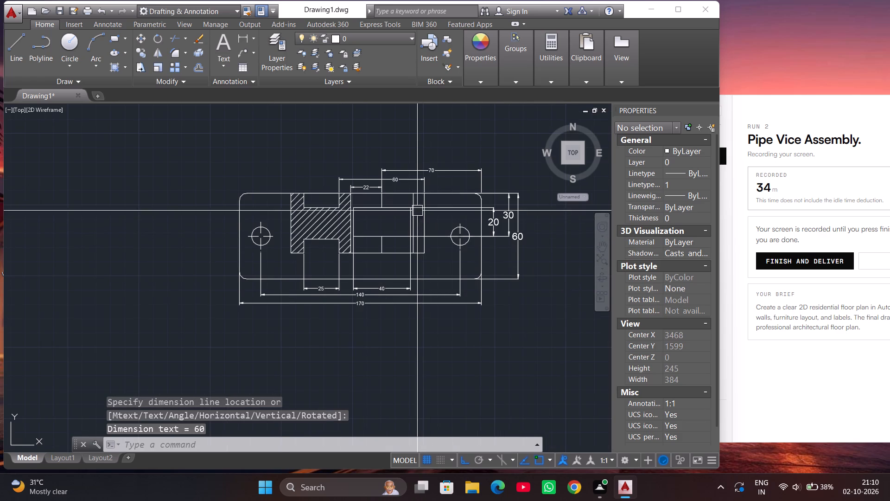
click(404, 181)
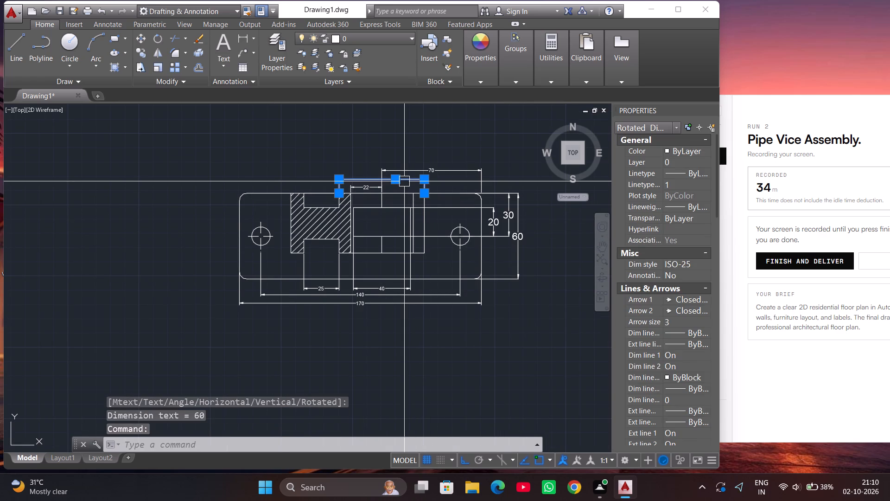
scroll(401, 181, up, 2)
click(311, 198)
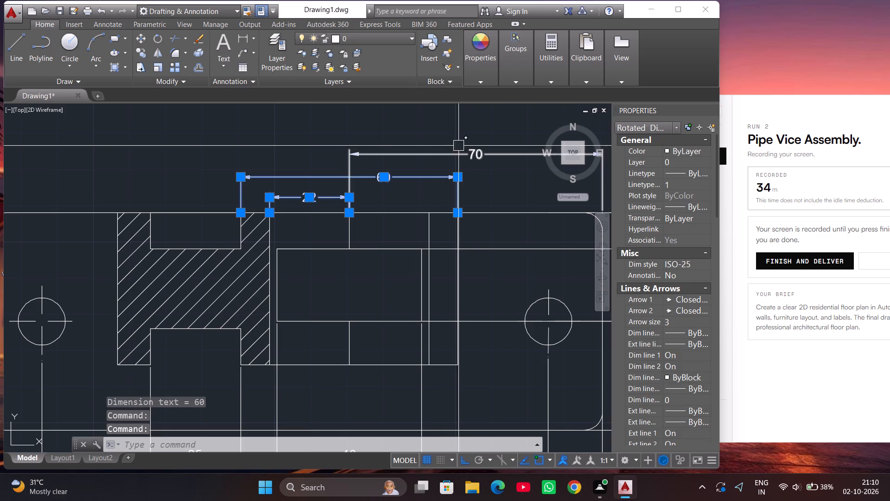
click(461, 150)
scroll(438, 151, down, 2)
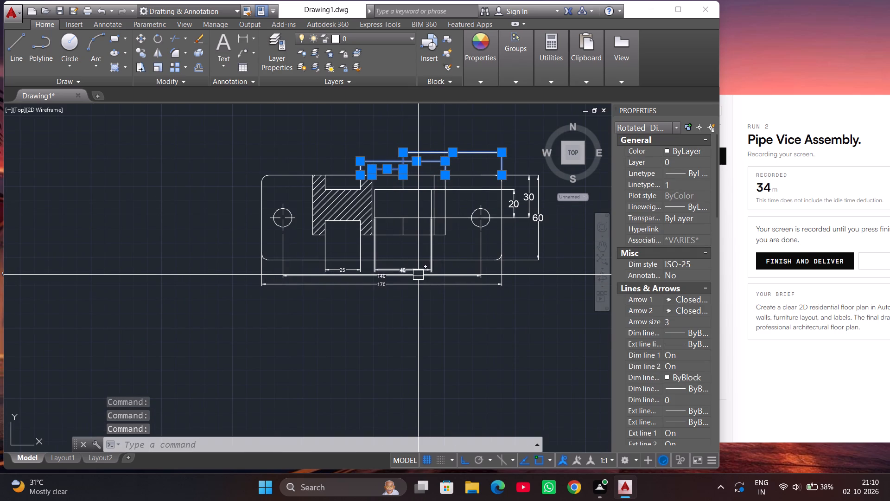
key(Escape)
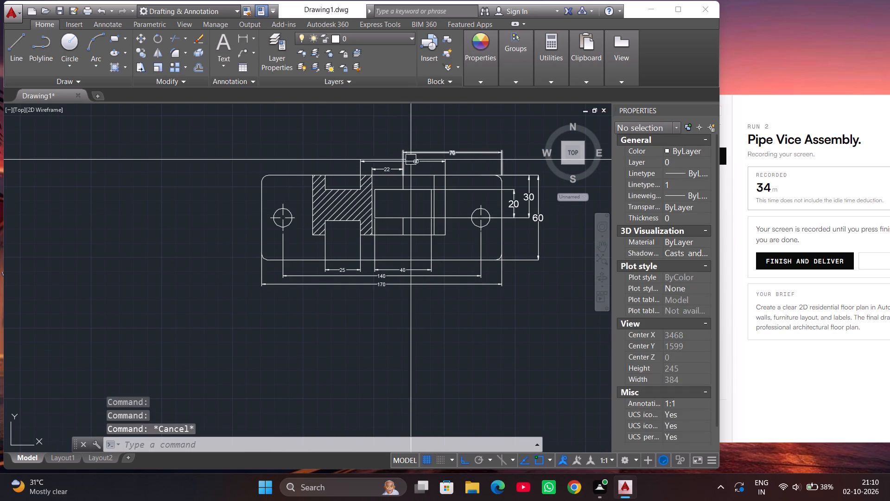
Set the text of the horizontal 60 dimension above the plate to height 5 and font Times New Roman.
double_click(419, 160)
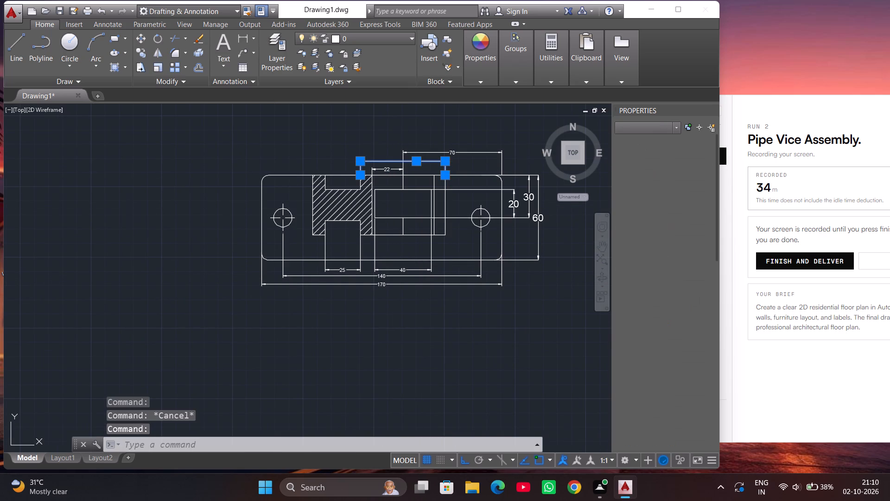
scroll(420, 161, up, 3)
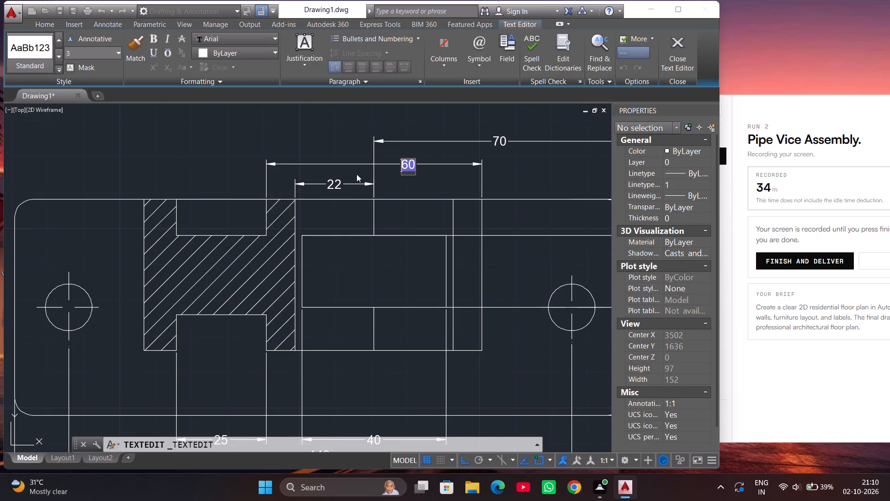
click(409, 167)
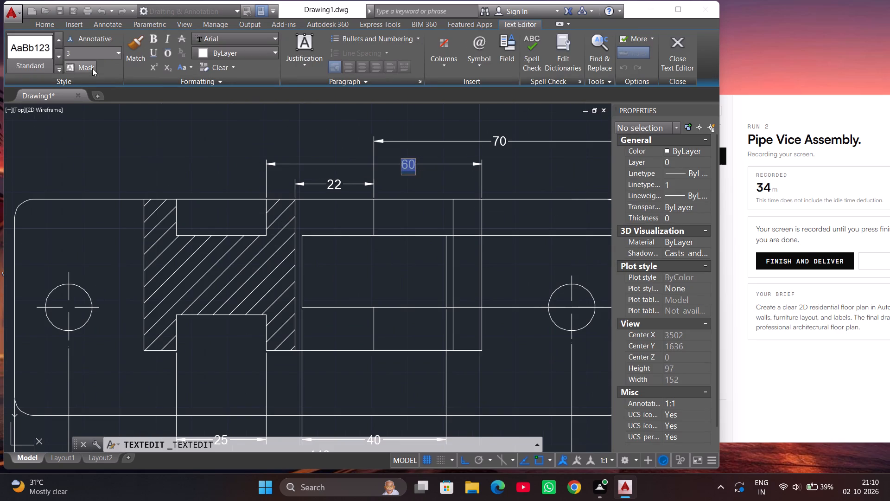
click(93, 56)
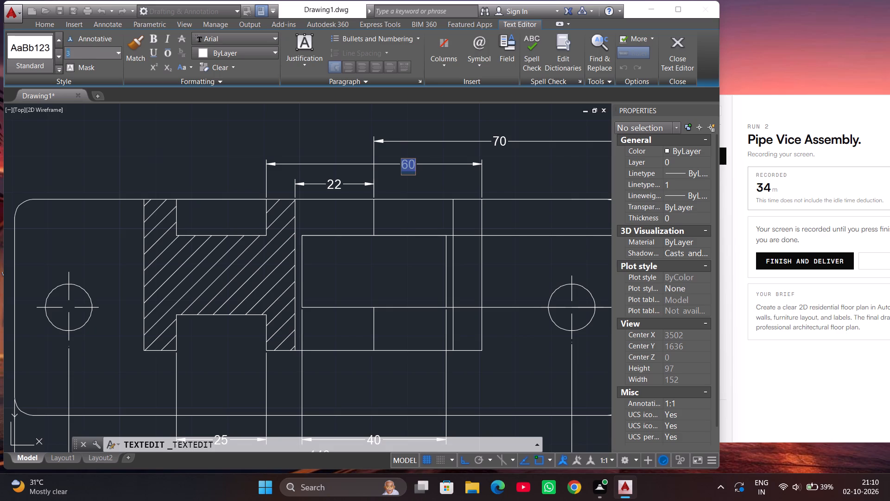
key(BackSpace)
key(5)
key(Return)
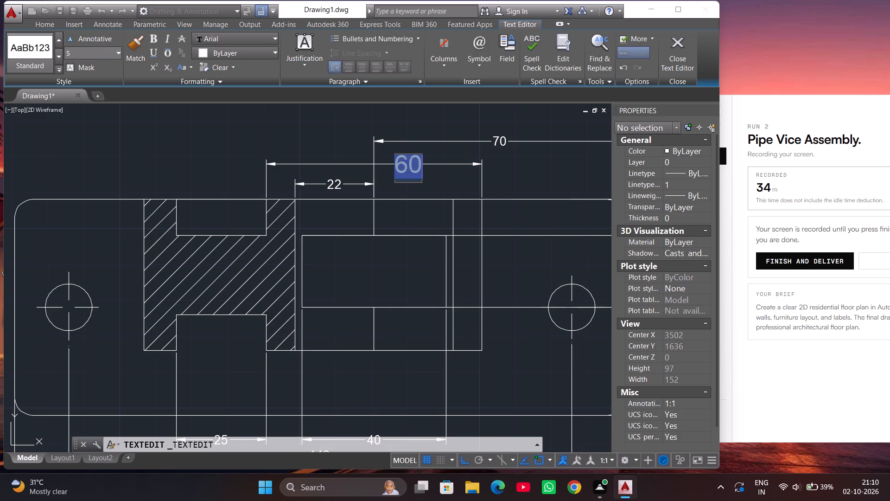
click(245, 38)
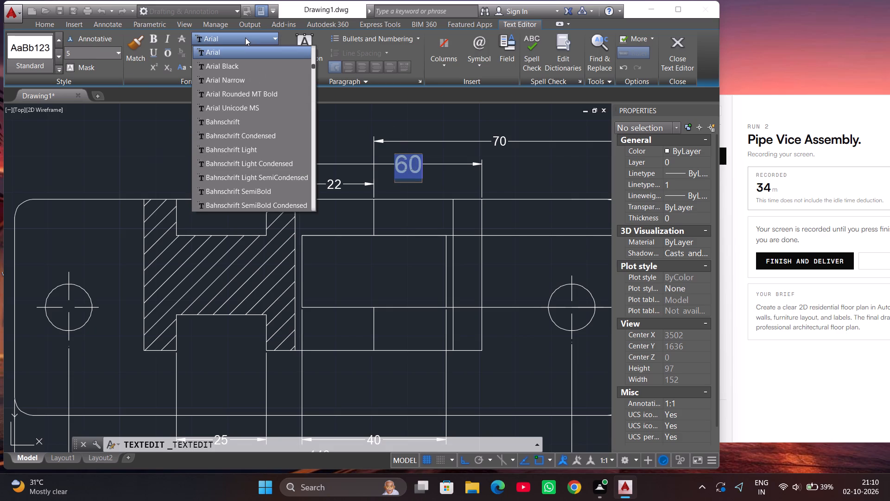
text(tim)
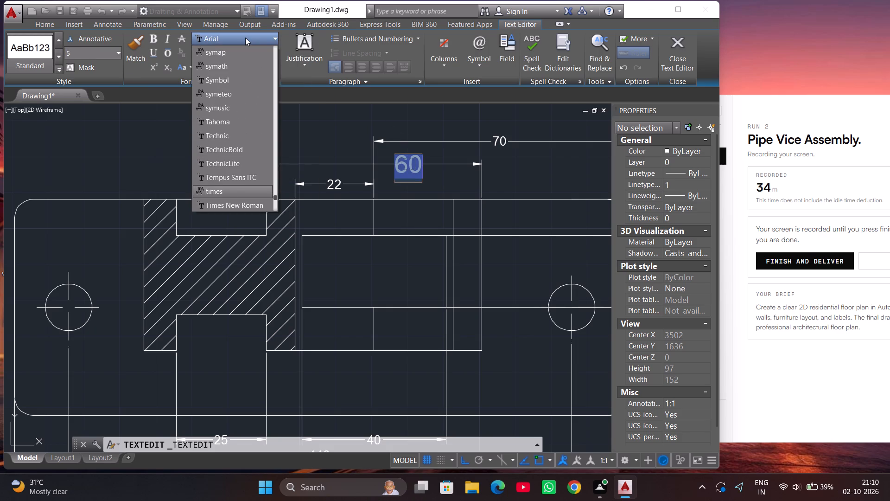
scroll(248, 49, down, 1)
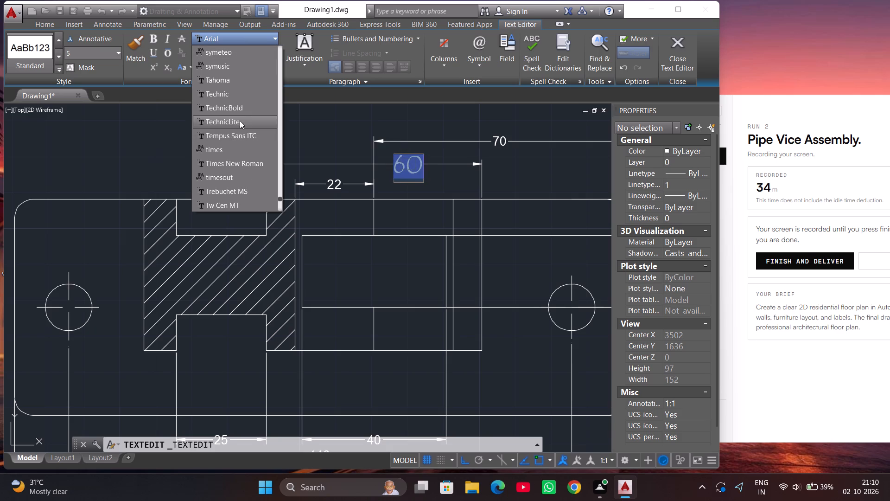
click(238, 165)
click(214, 143)
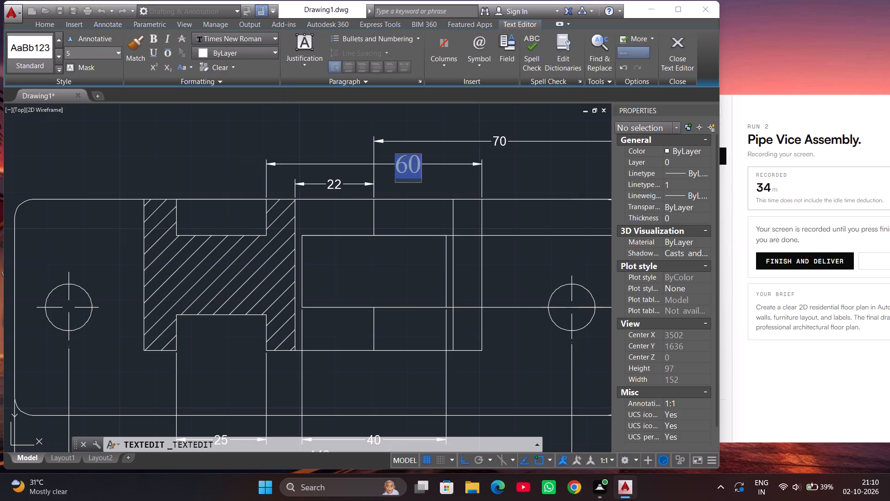
Set the text of the 70 dimension above the plate to font Times New Roman and height 5.
scroll(223, 189, down, 2)
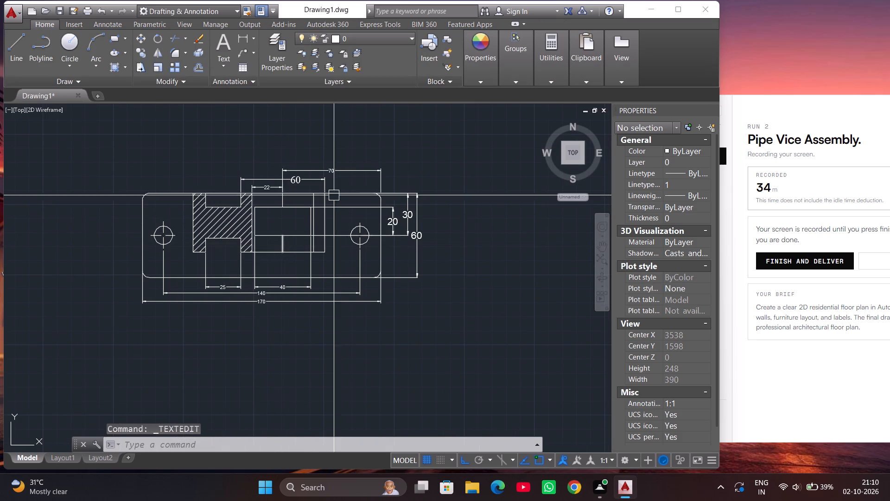
scroll(335, 172, up, 4)
double_click(318, 172)
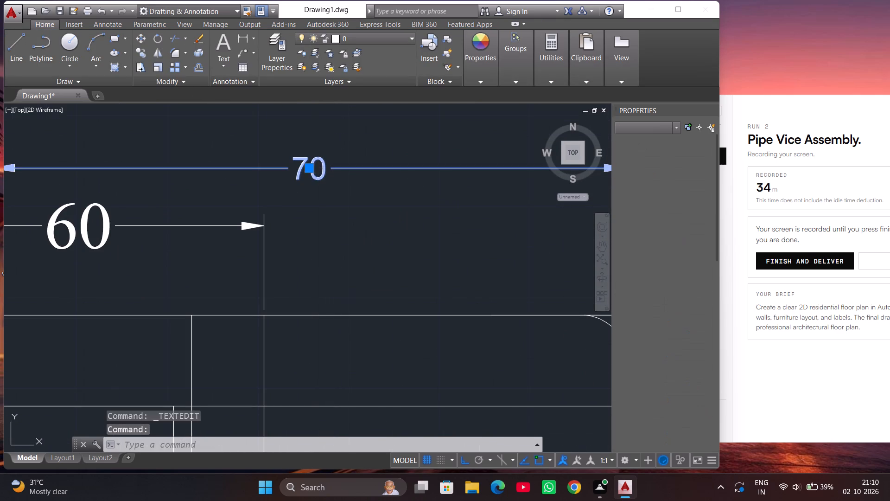
click(324, 170)
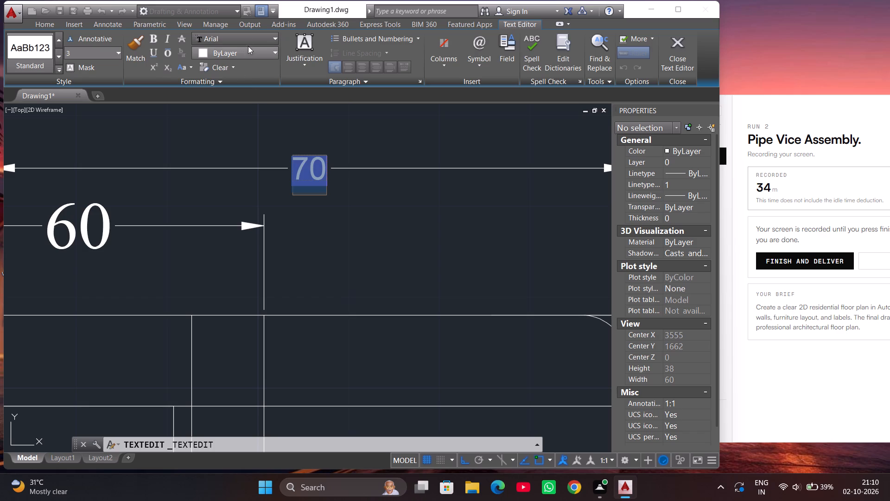
click(252, 39)
text(tim)
scroll(247, 152, down, 1)
click(248, 158)
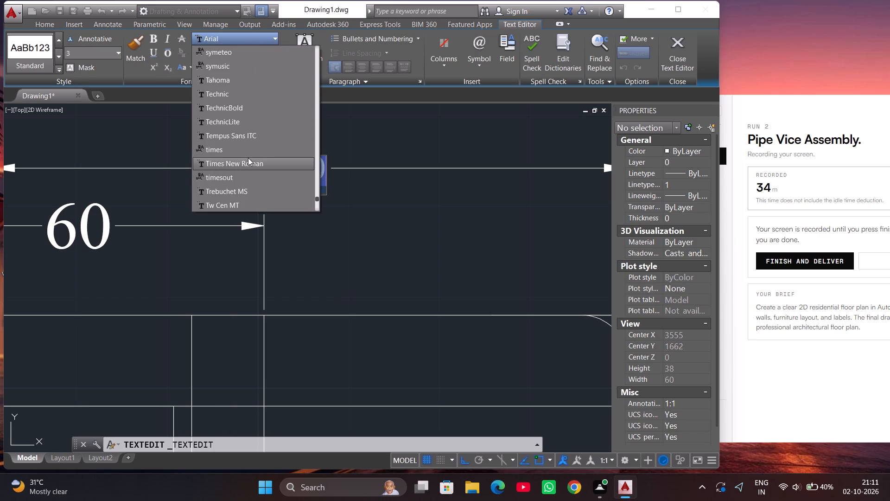
click(82, 52)
key(BackSpace)
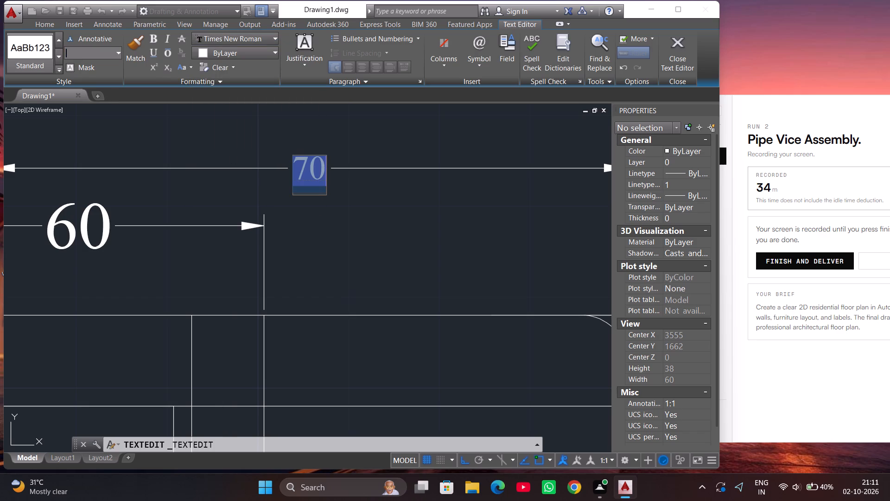
key(5)
key(Return)
click(403, 240)
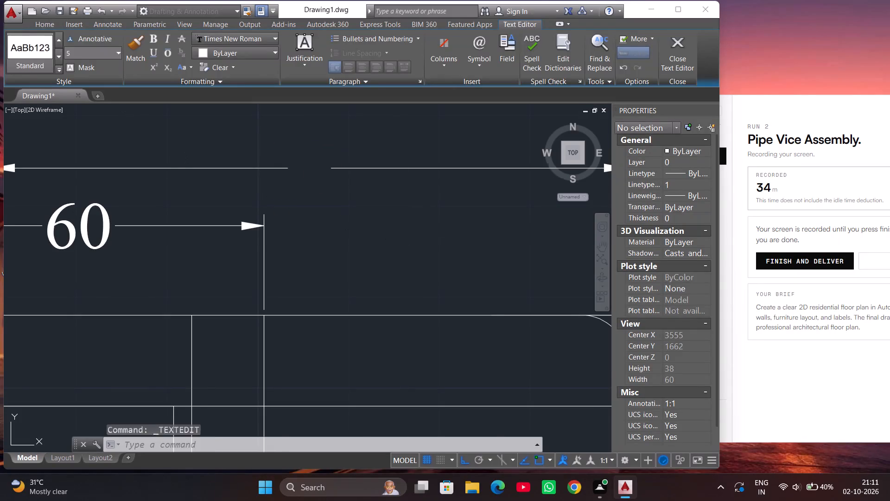
Set the text of the 22 dimension above the plate to height 5 and font Times New Roman.
scroll(430, 232, down, 2)
double_click(211, 251)
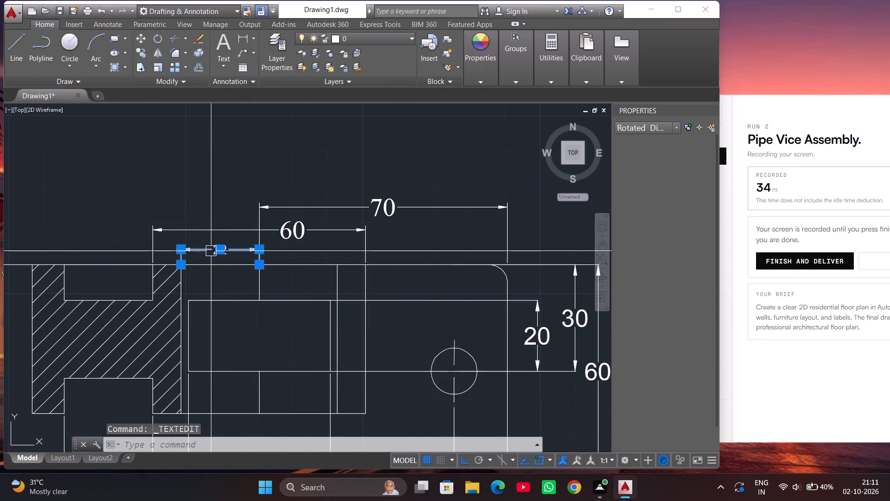
click(220, 255)
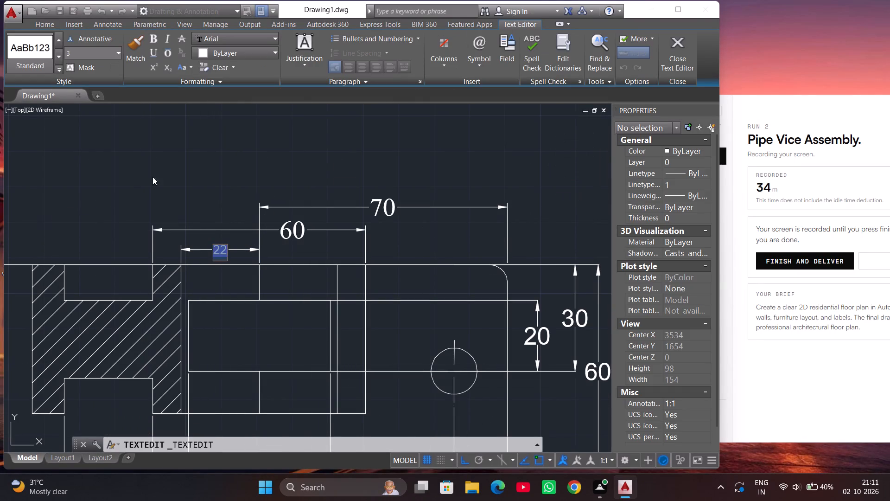
click(119, 57)
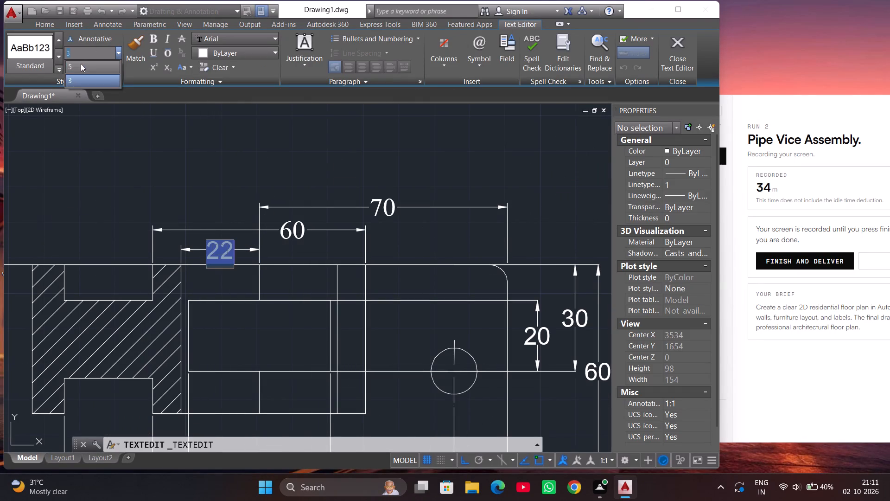
click(81, 64)
click(257, 40)
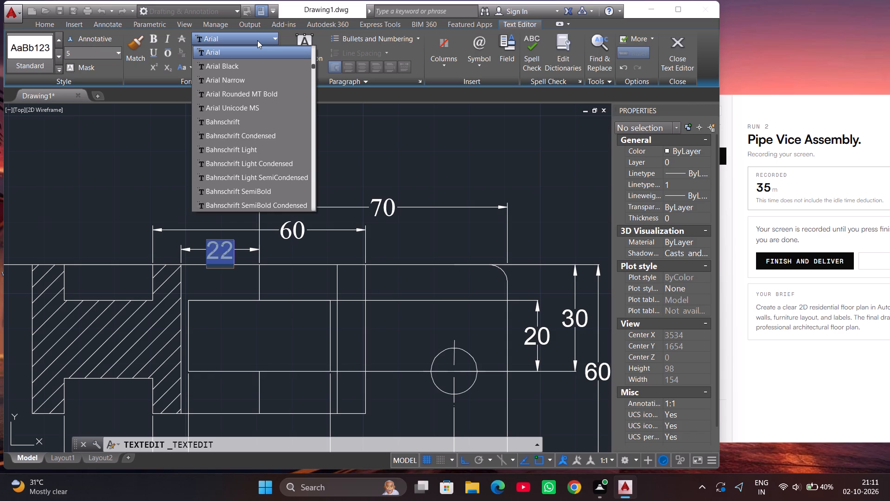
text(tim)
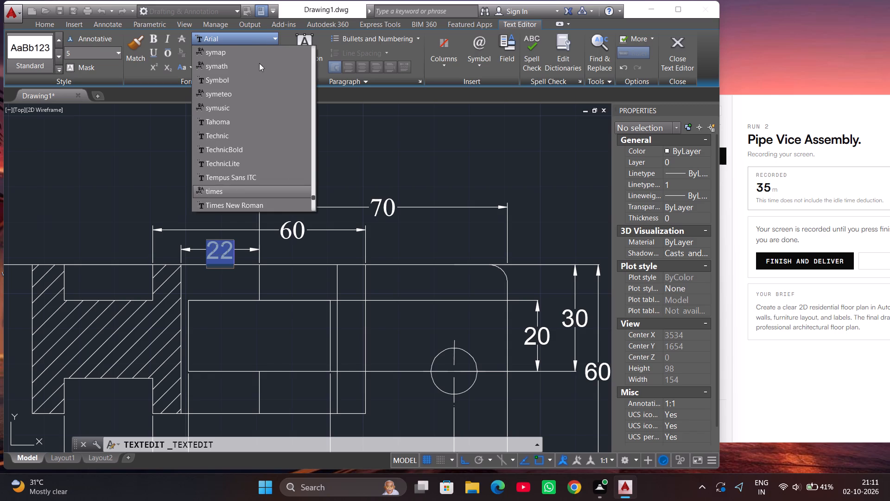
scroll(267, 138, down, 1)
click(267, 162)
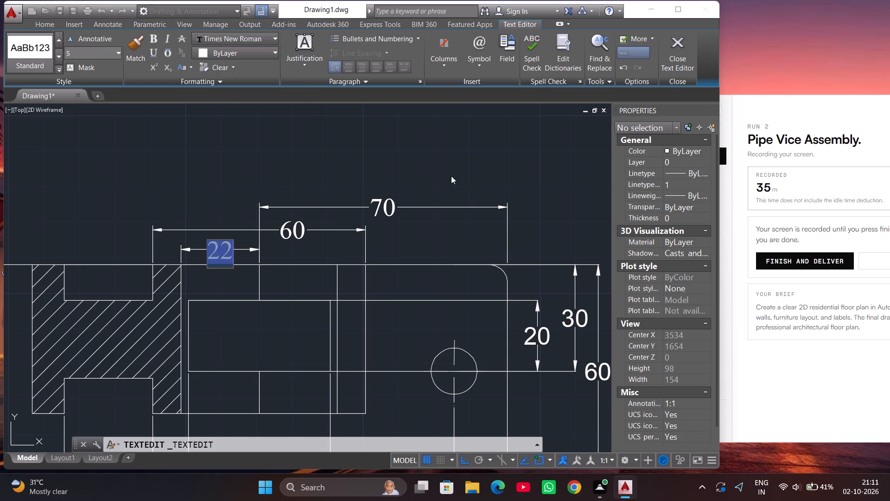
click(451, 176)
Change the text font of the vertical 20 dimension beside the plate to Times New Roman.
scroll(231, 179, down, 2)
scroll(359, 243, up, 3)
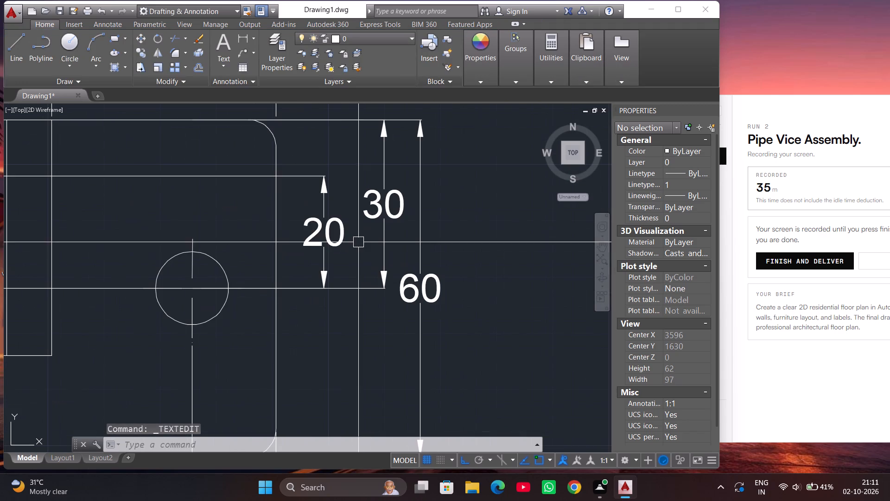
double_click(344, 241)
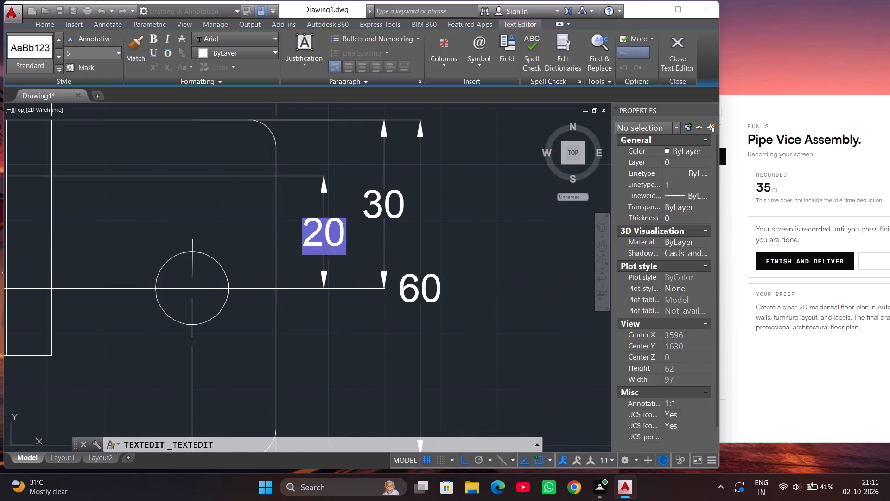
click(340, 238)
click(236, 42)
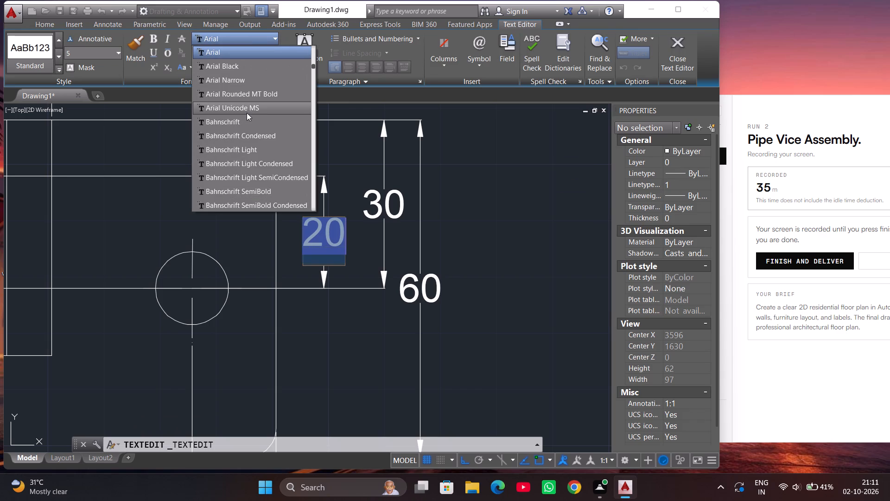
text(tim)
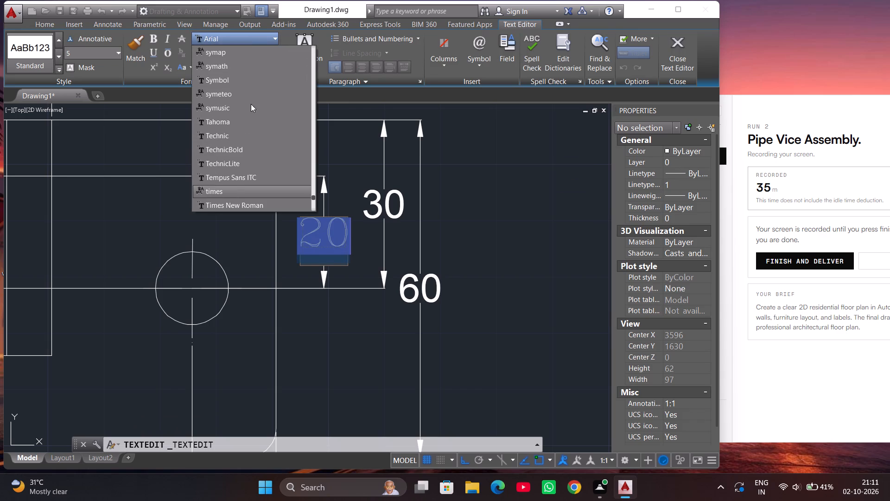
scroll(252, 103, down, 1)
click(242, 168)
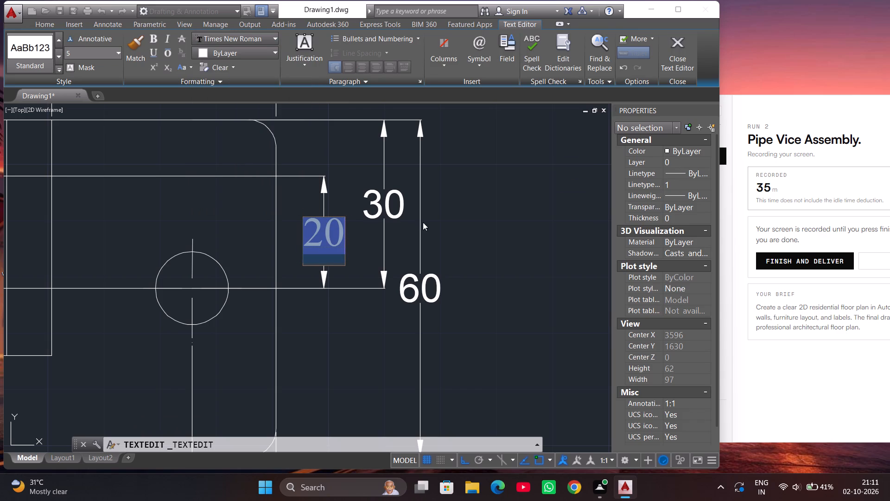
click(478, 217)
Change the text font of the vertical 30 dimension beside the plate to Times New Roman.
double_click(390, 207)
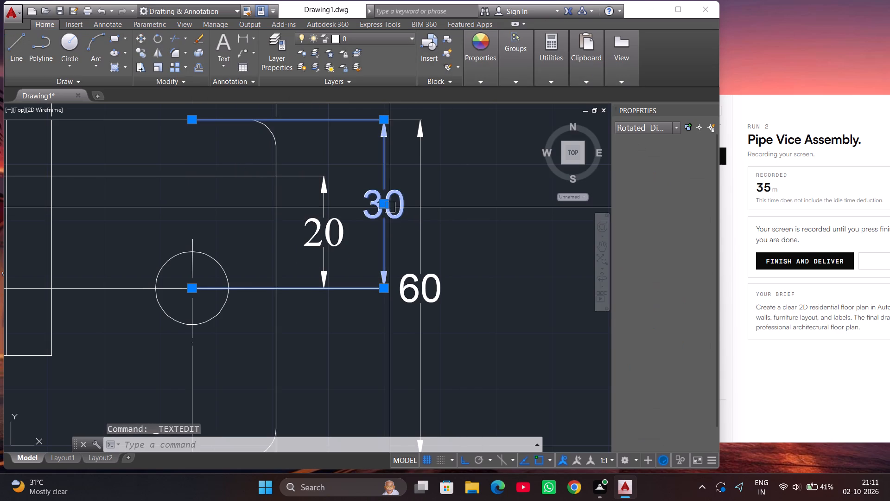
click(394, 209)
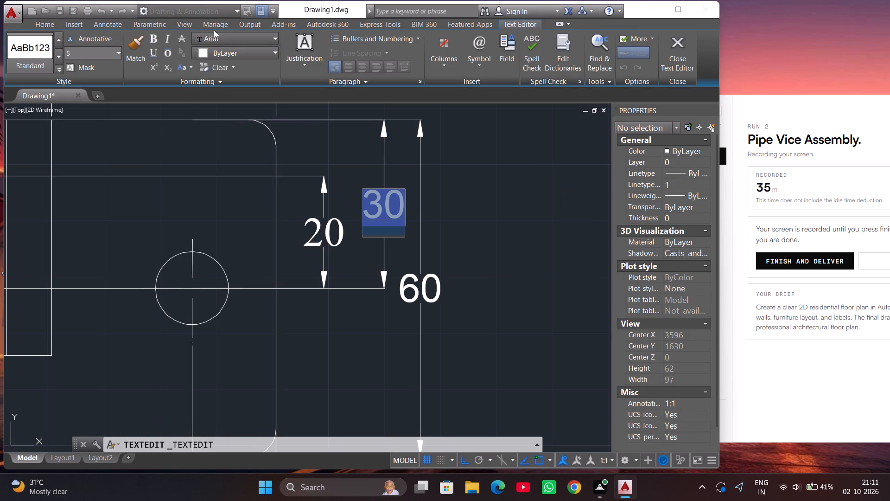
click(227, 38)
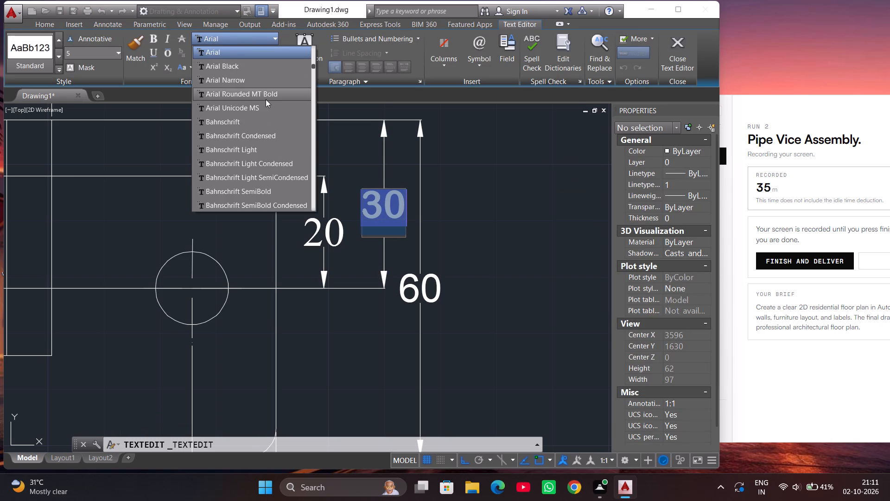
text(tim)
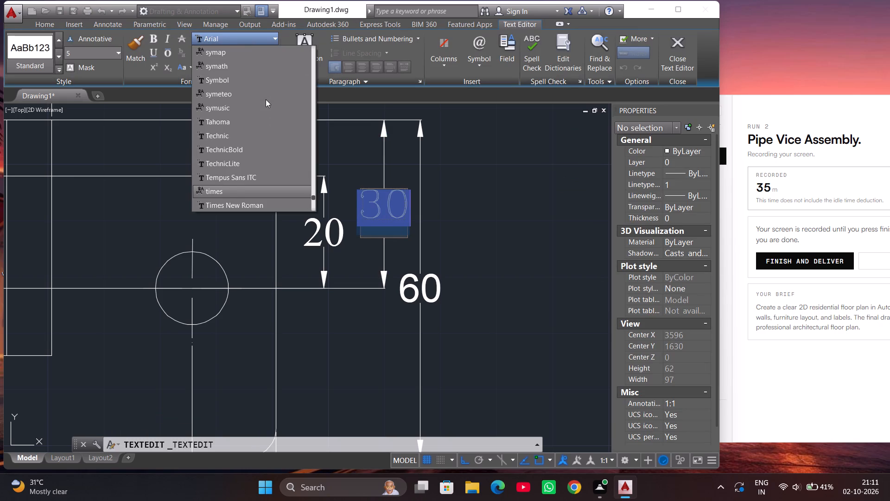
scroll(266, 100, down, 1)
click(245, 166)
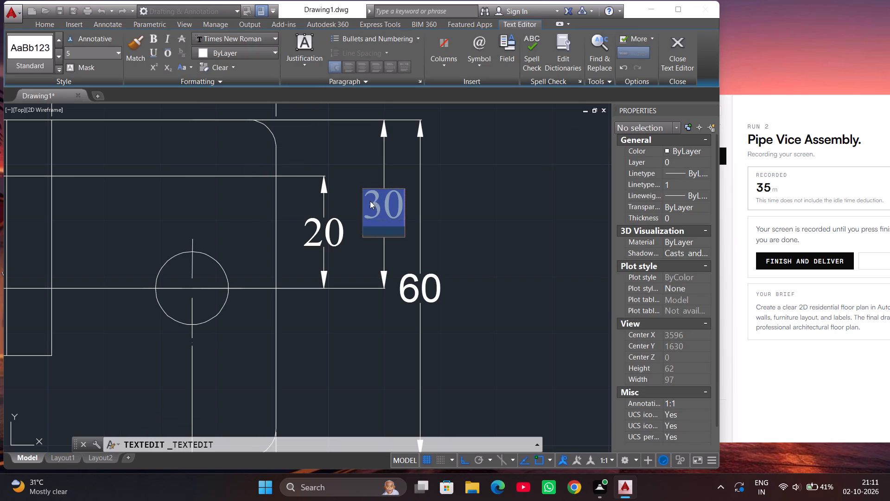
click(467, 194)
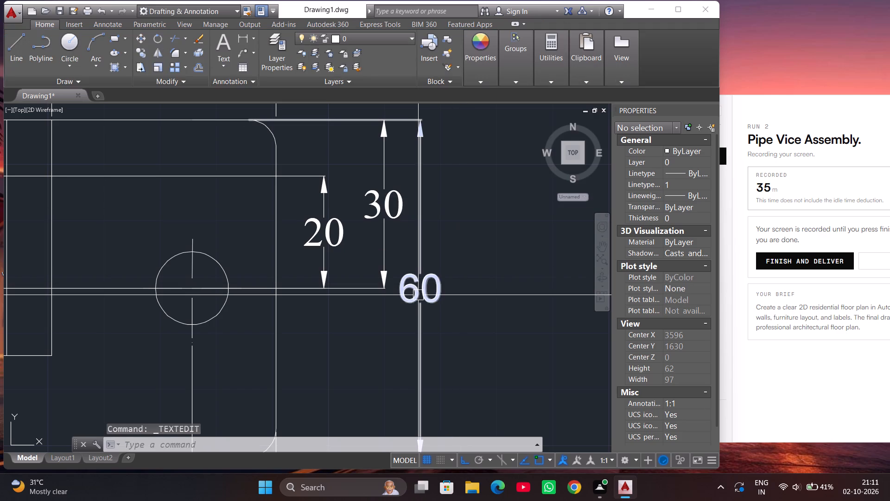
Change the text font of the plate's overall height dimension, the vertical 60, to Times New Roman.
double_click(418, 295)
click(424, 289)
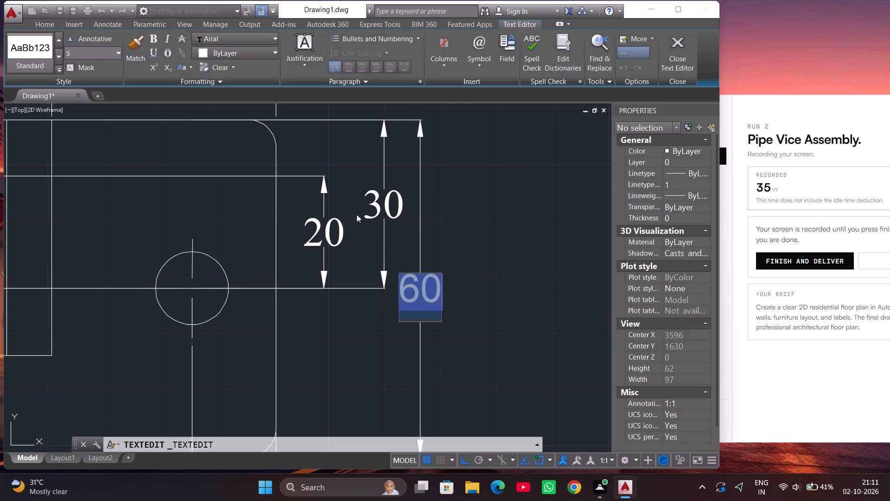
click(256, 43)
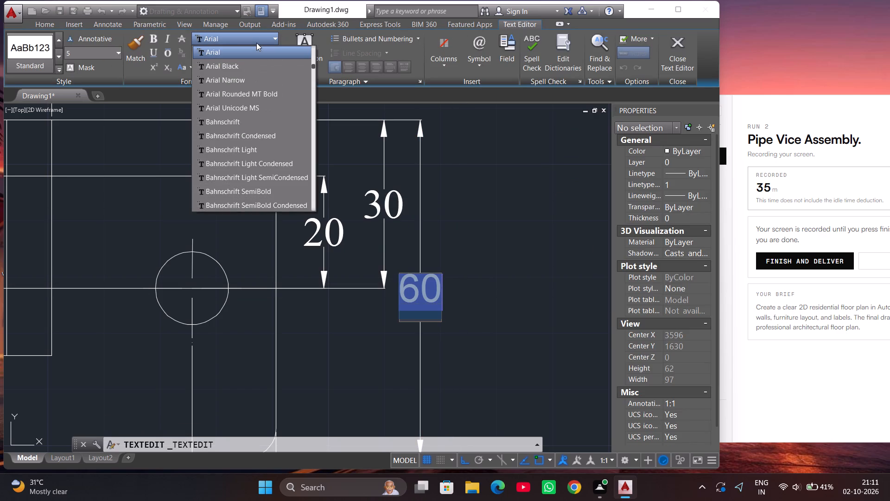
text(tim)
scroll(267, 125, down, 2)
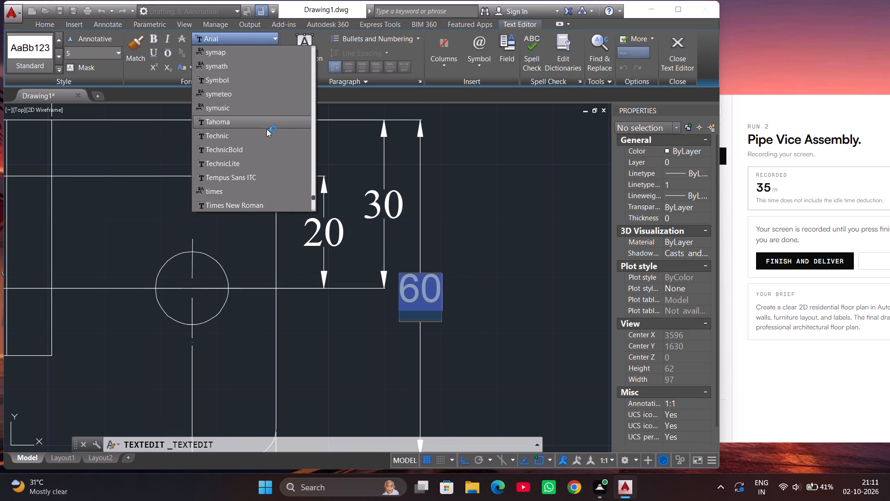
click(255, 116)
click(481, 183)
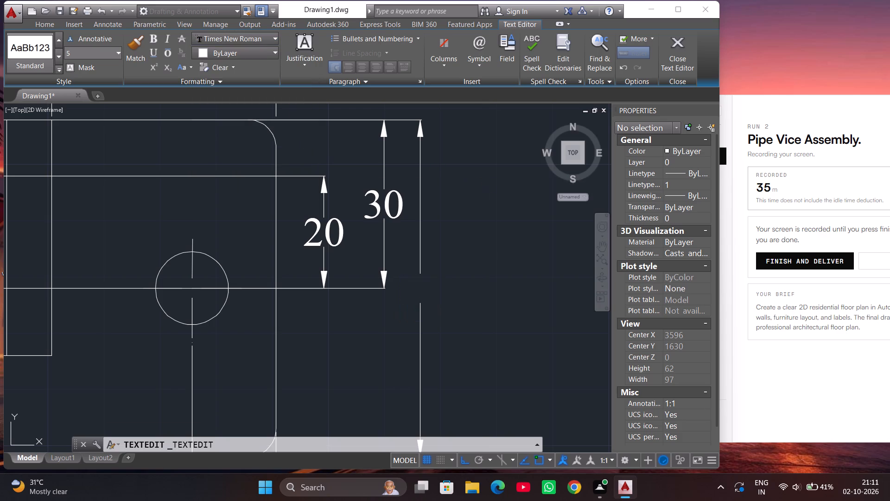
Set the text of the 25 dimension below the plate to height 5 and font Times New Roman.
scroll(492, 229, down, 2)
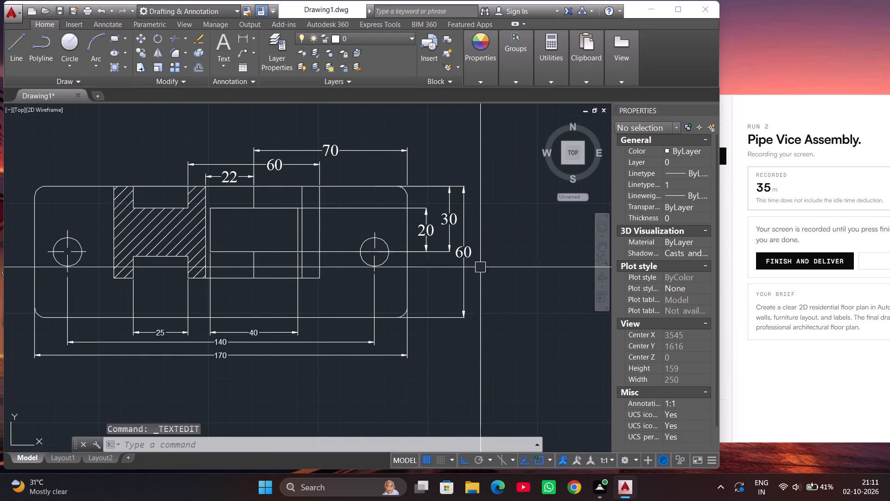
scroll(153, 385, up, 2)
double_click(168, 257)
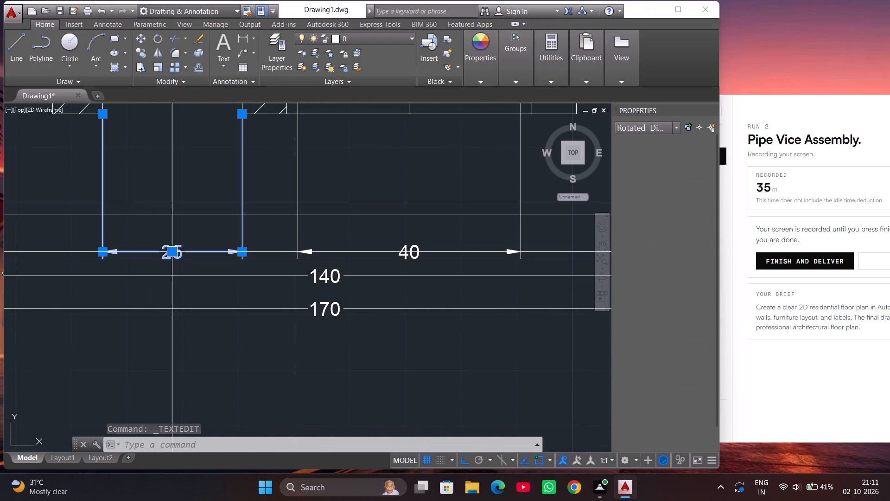
click(182, 255)
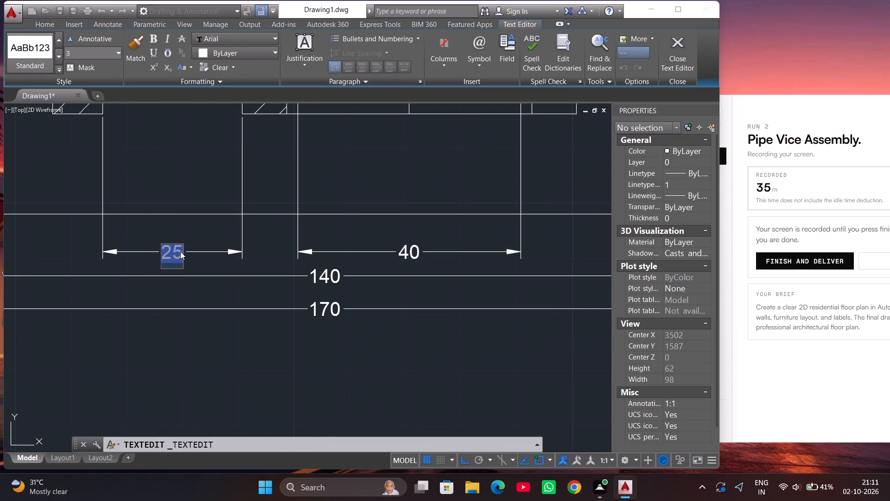
click(93, 55)
key(5)
key(Return)
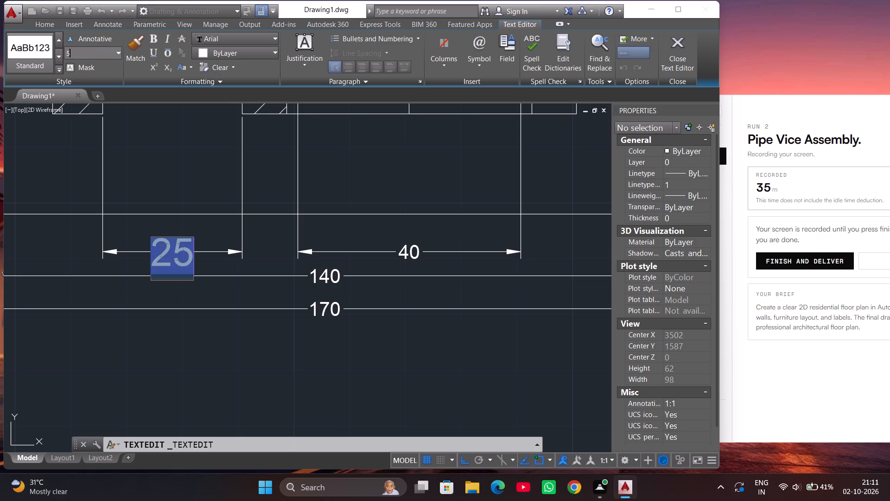
click(263, 34)
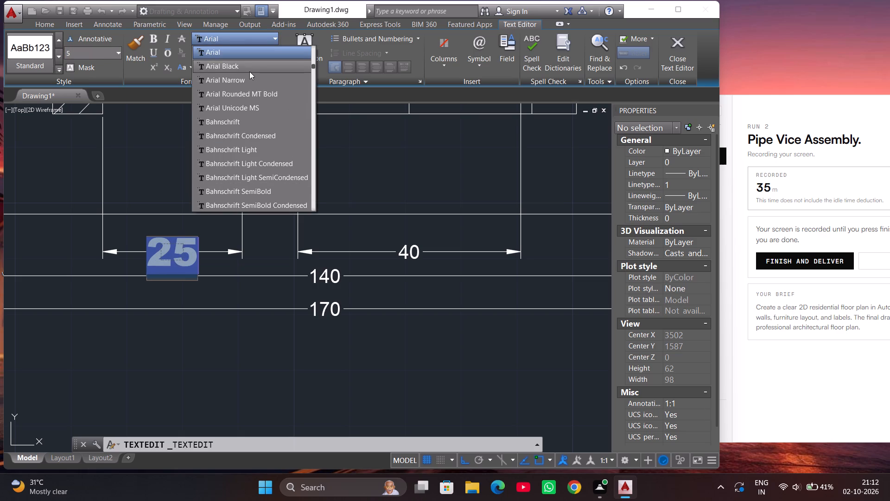
text(tim)
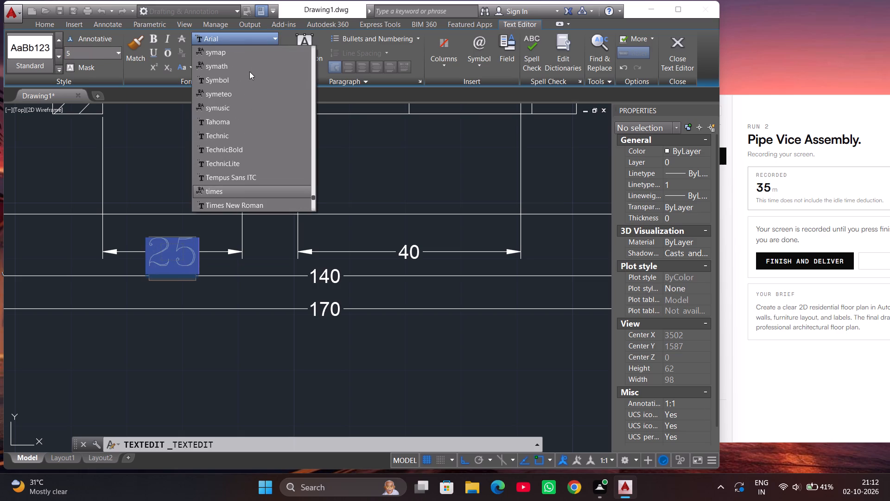
scroll(249, 71, down, 1)
click(245, 168)
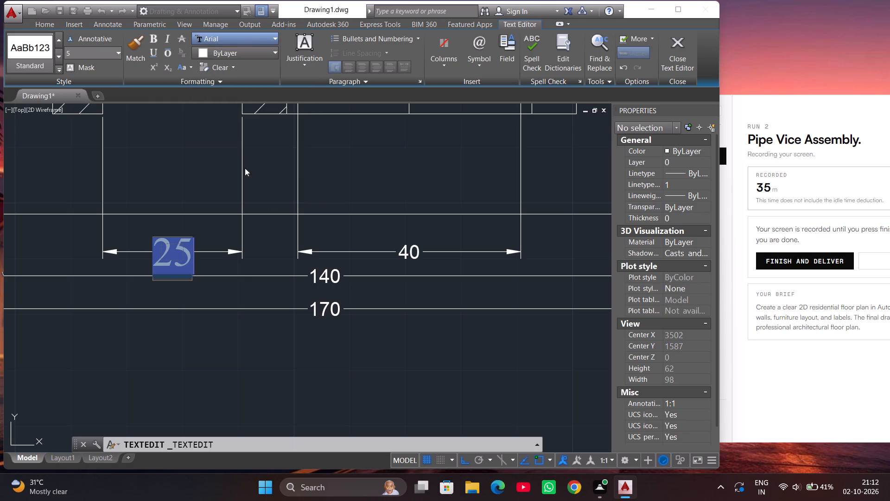
click(254, 173)
Set the text of the 40 dimension below the plate to font Times New Roman and height 5.
triple_click(403, 257)
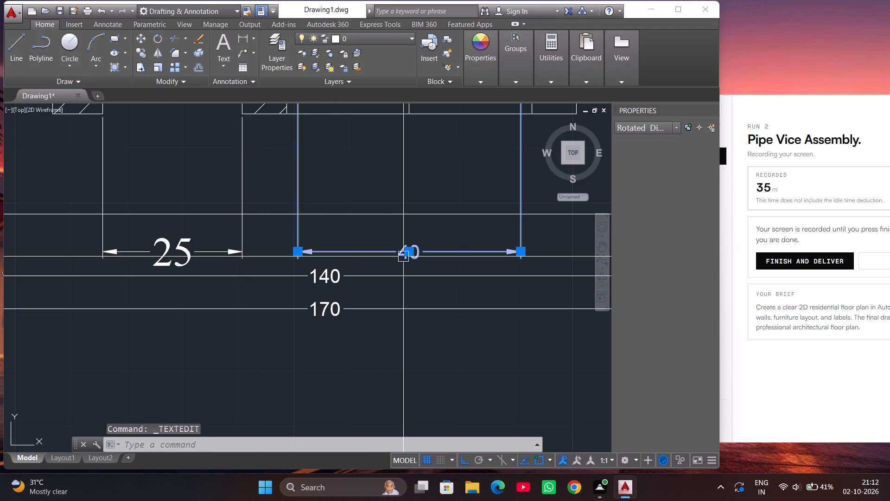
click(412, 255)
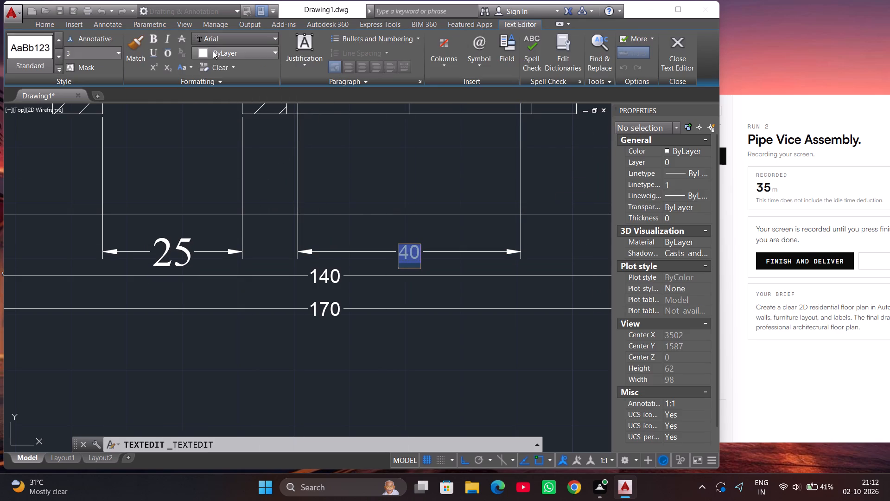
click(219, 41)
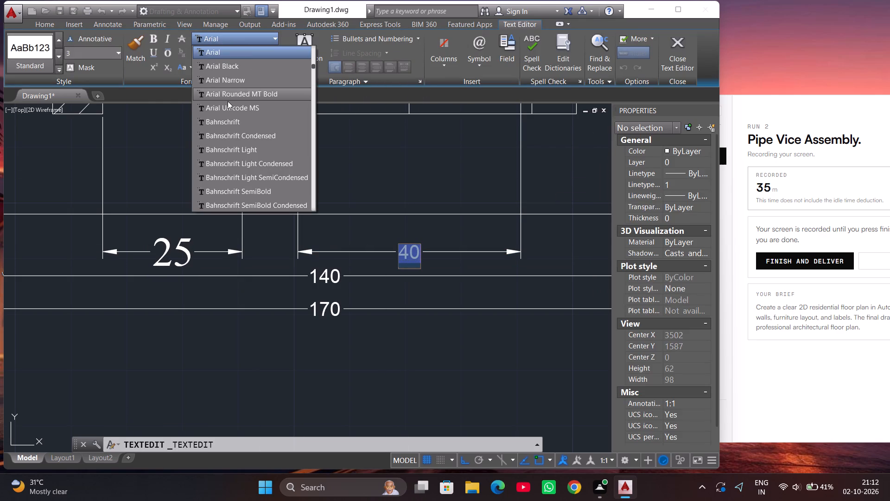
text(tim)
scroll(228, 101, down, 1)
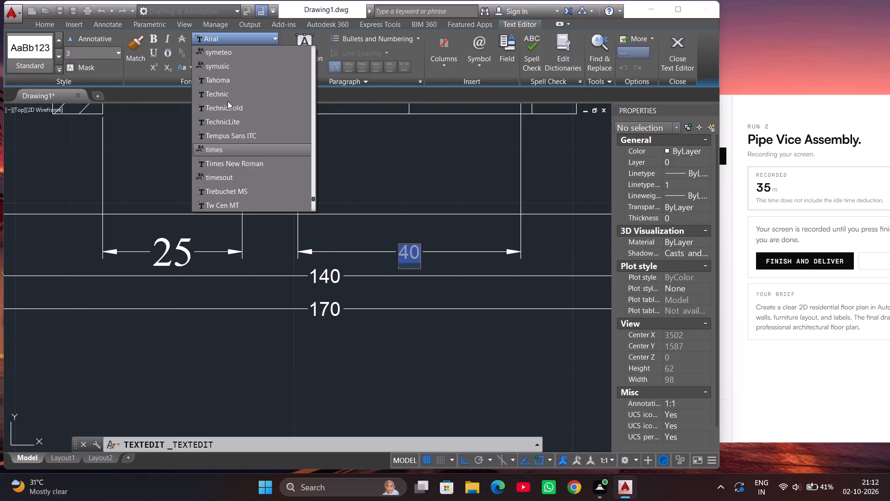
scroll(228, 101, down, 1)
click(231, 122)
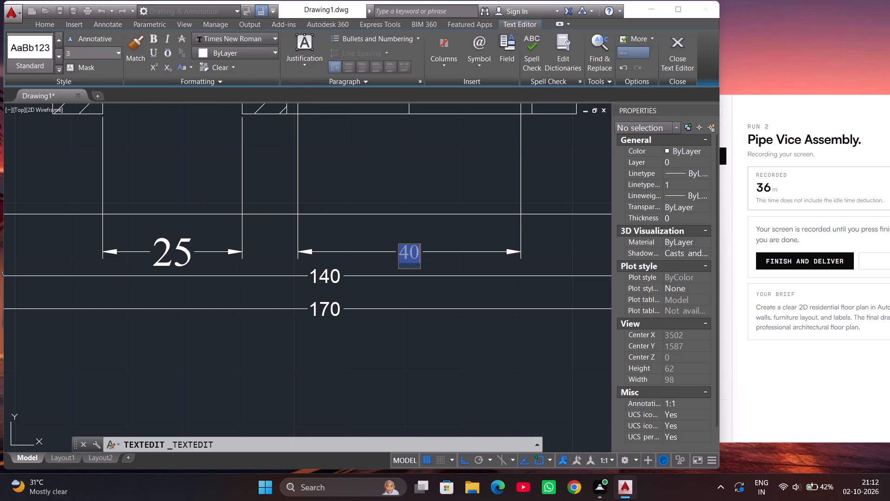
click(94, 52)
key(BackSpace)
key(5)
key(Return)
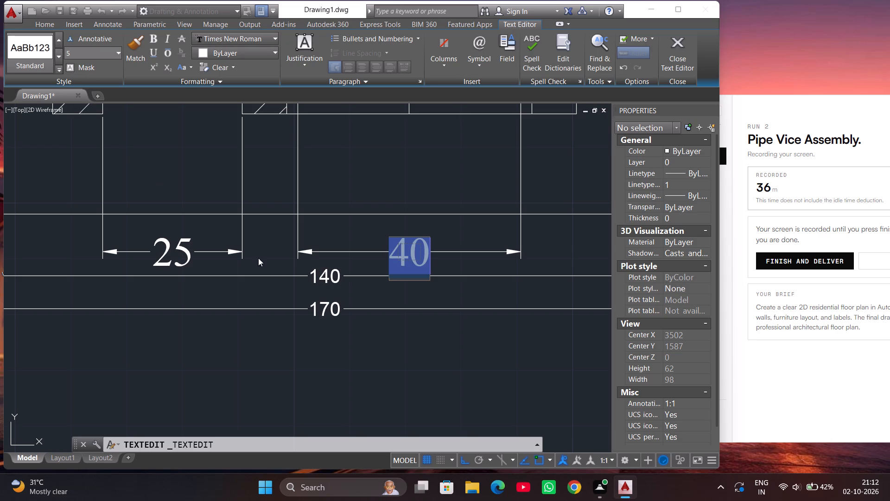
click(382, 353)
Set the text of the 140 hole-spacing dimension below the plate to font Times New Roman and height 5.
double_click(324, 279)
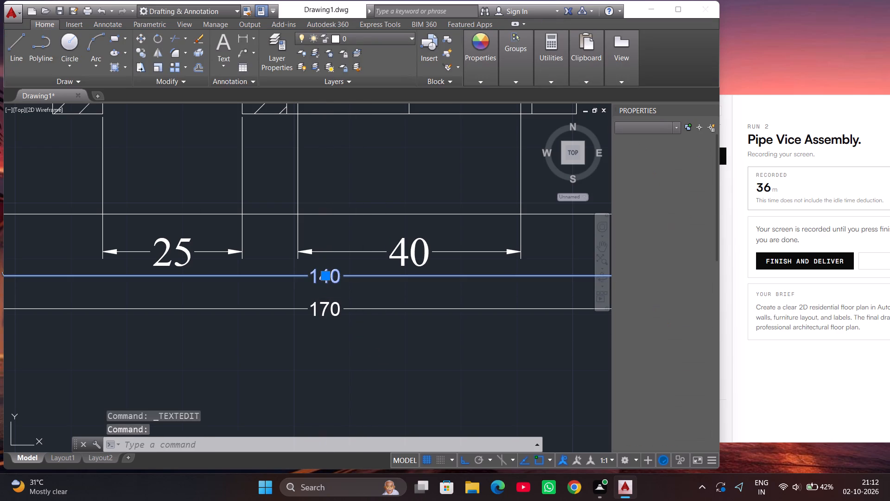
click(324, 278)
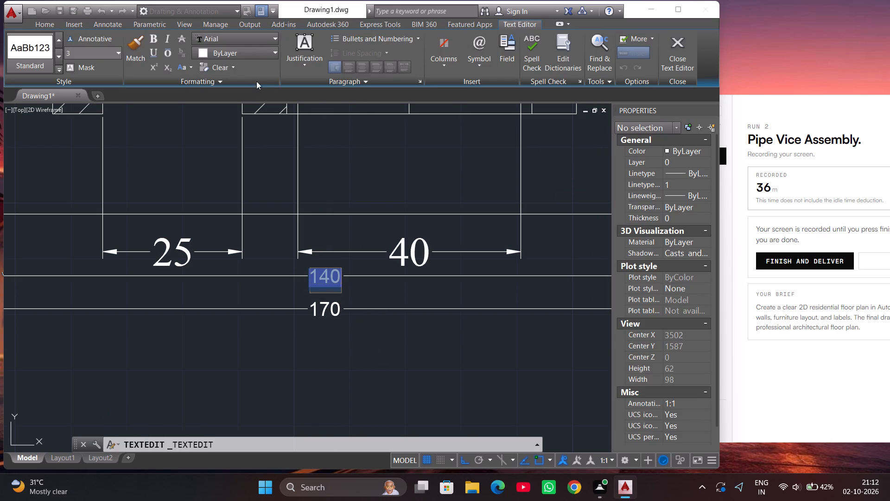
click(251, 35)
text(tim)
scroll(252, 37, down, 1)
scroll(254, 151, down, 1)
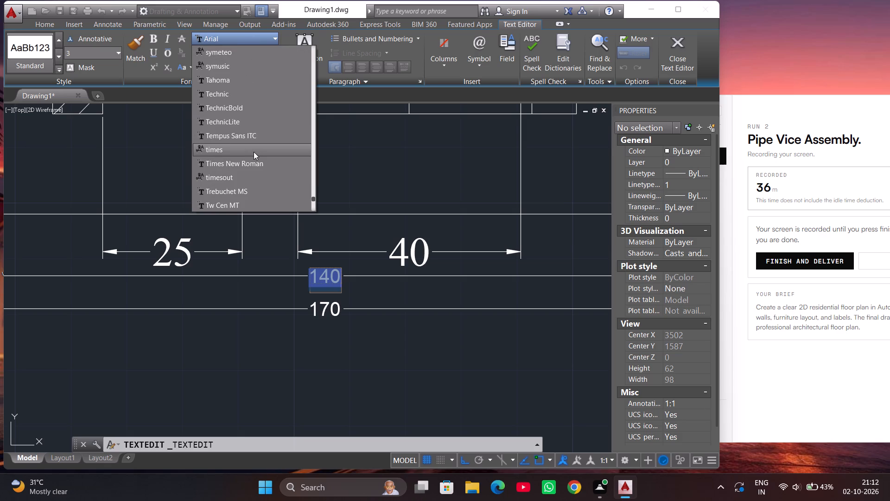
click(245, 170)
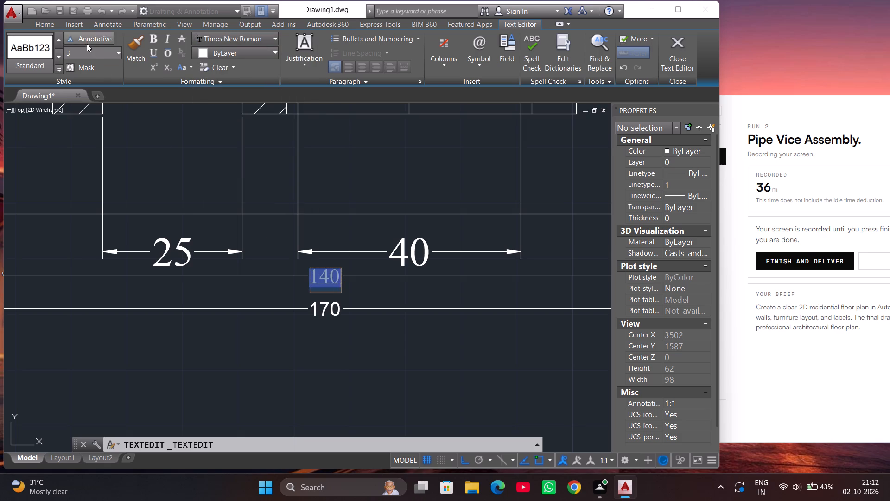
click(87, 44)
click(83, 53)
click(88, 42)
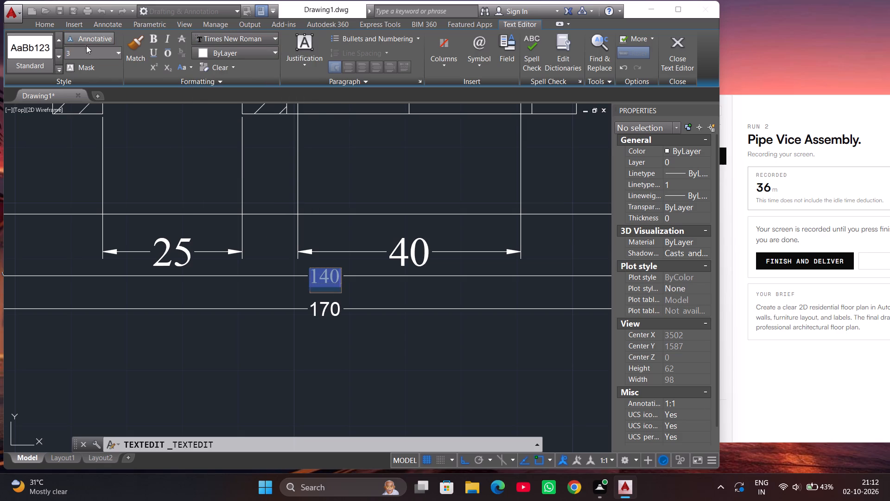
click(85, 51)
key(BackSpace)
key(5)
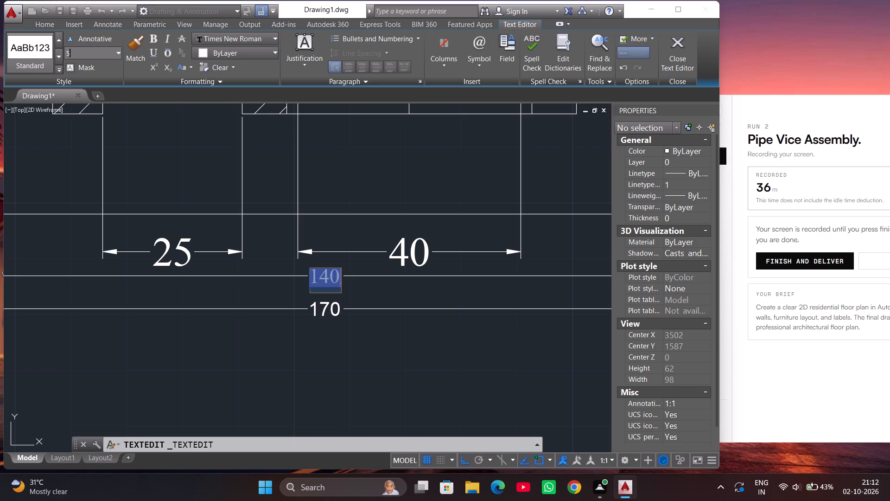
key(Return)
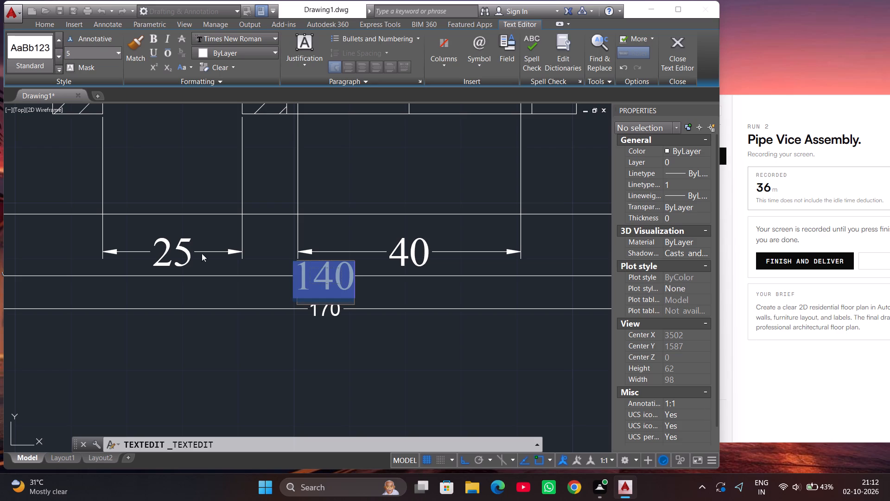
click(229, 326)
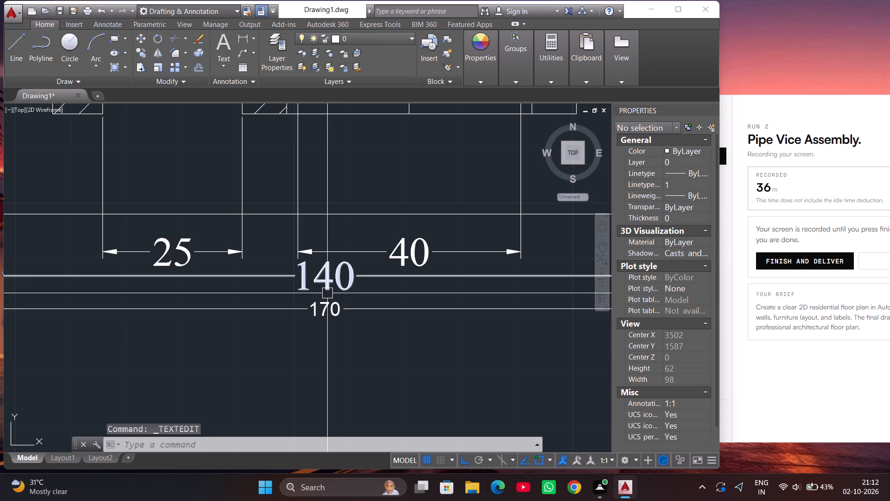
Set the text of the plate's overall length dimension, the 170, to height 5 and font Times New Roman.
scroll(331, 311, down, 1)
double_click(332, 312)
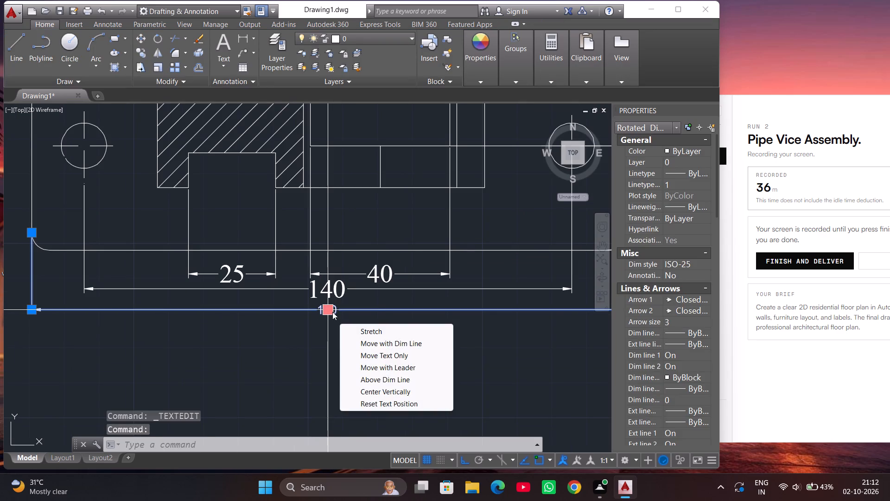
click(328, 308)
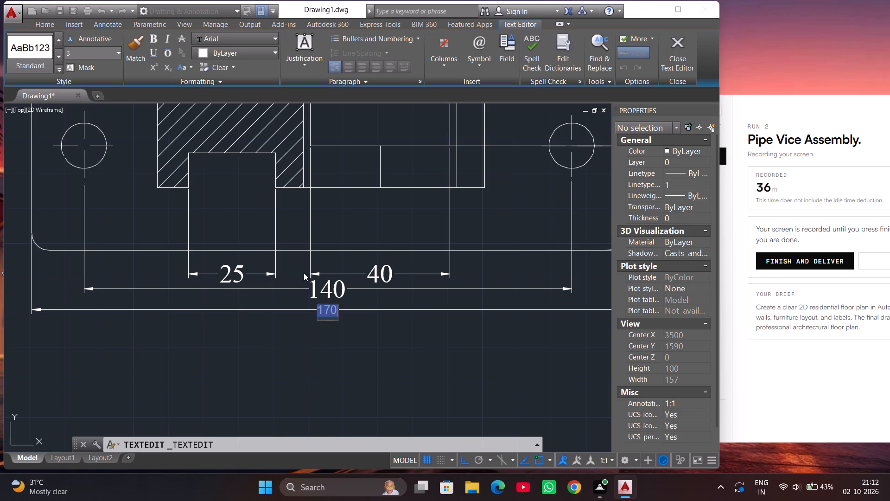
click(91, 54)
key(5)
key(Return)
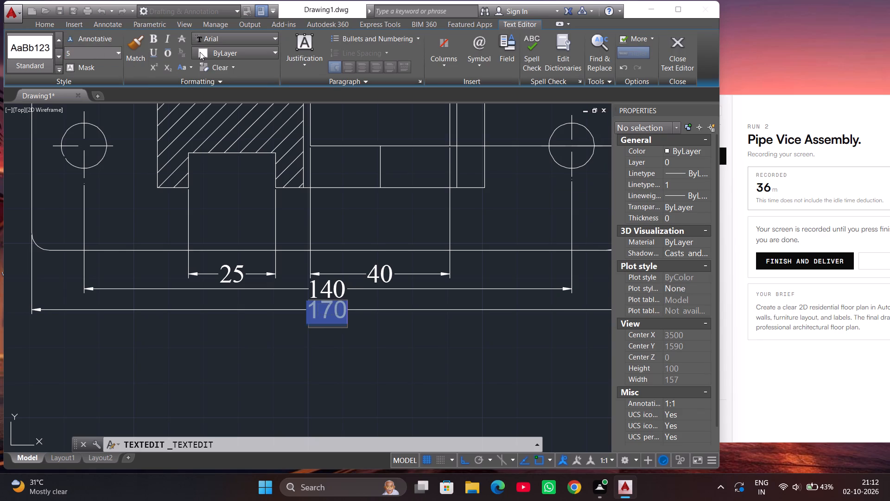
click(221, 39)
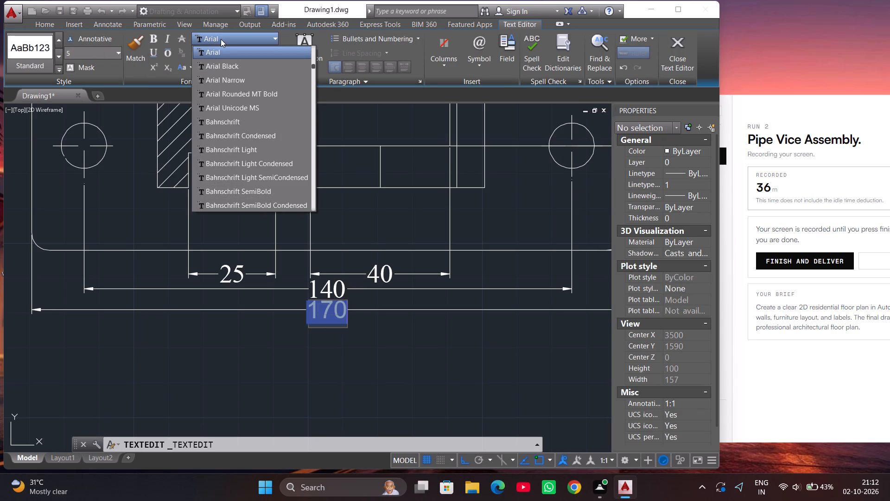
text(tim)
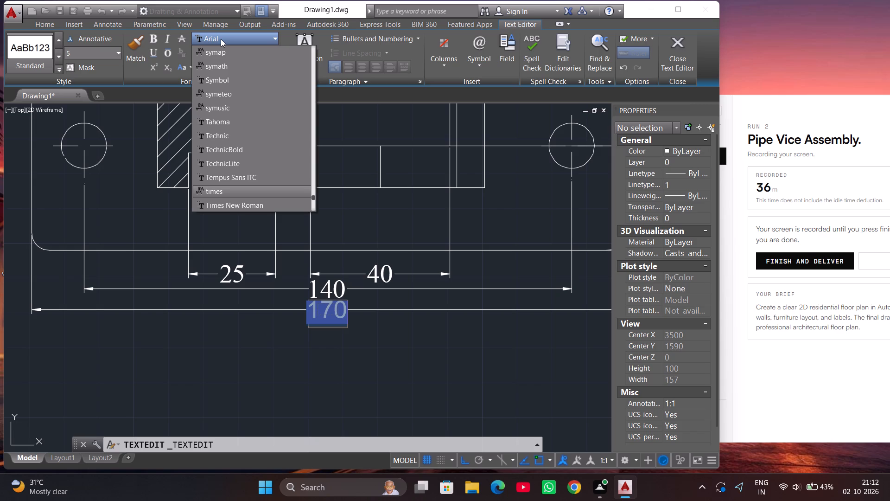
scroll(229, 91, down, 2)
click(239, 116)
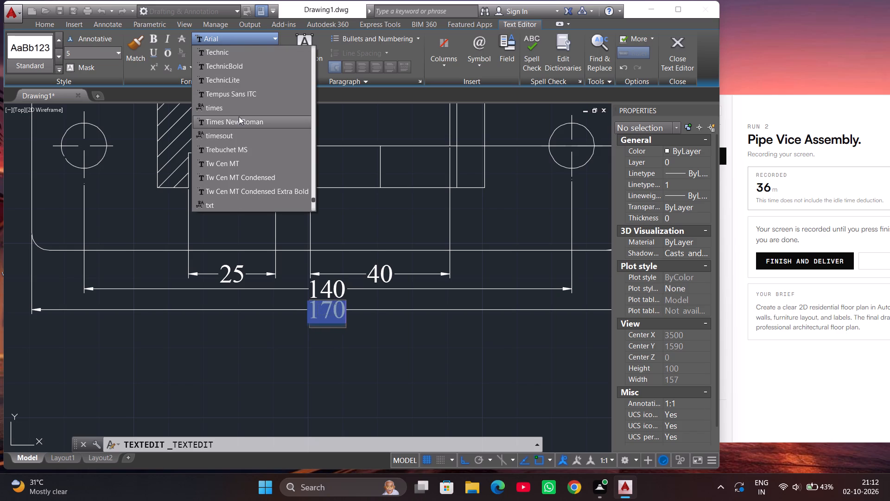
click(358, 366)
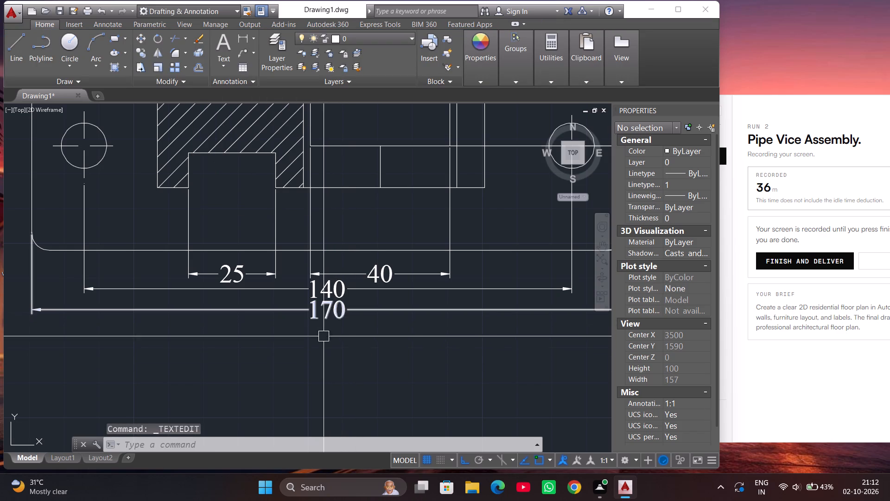
Move the 170 dimension line farther below the plate, clear of the 140 dimension's text.
scroll(291, 349, down, 1)
click(321, 328)
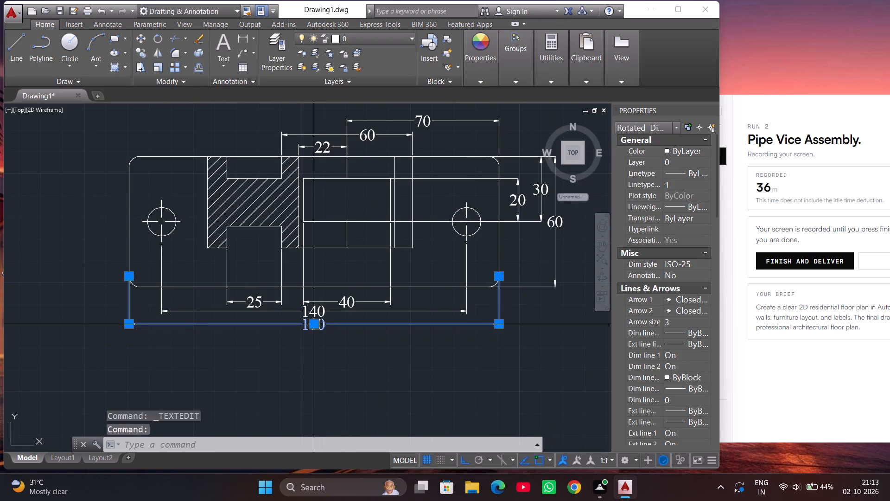
click(312, 326)
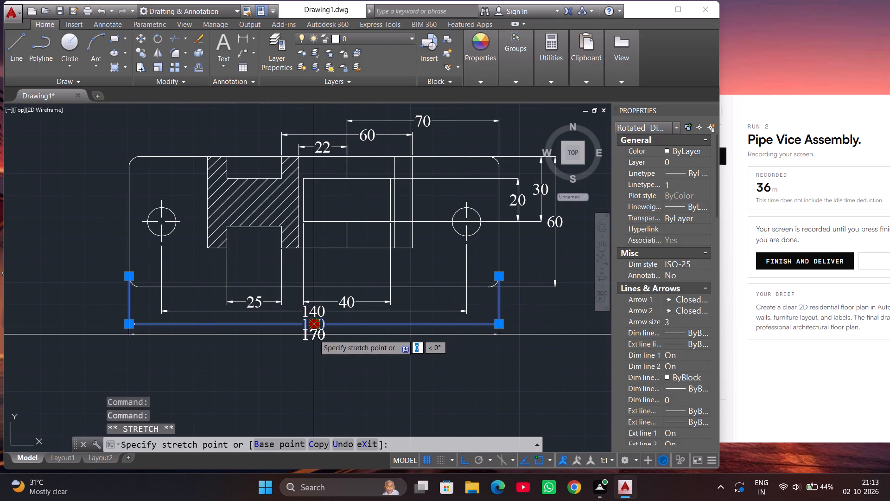
click(314, 334)
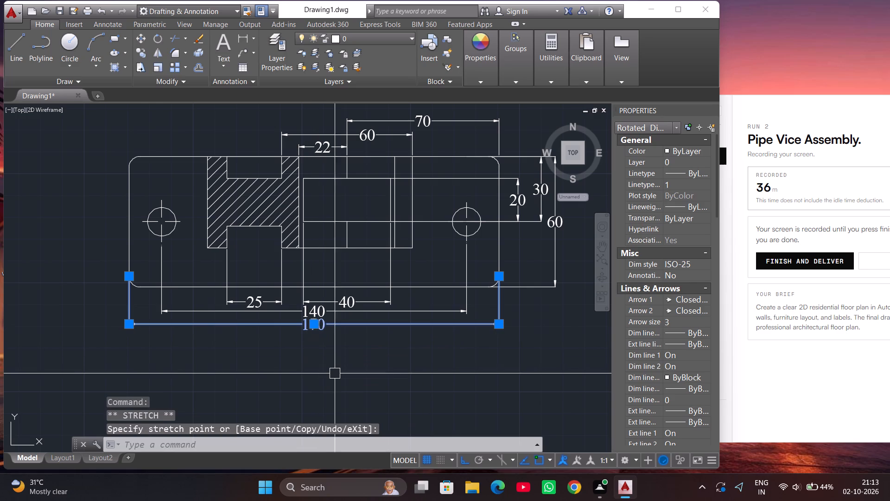
scroll(335, 373, up, 2)
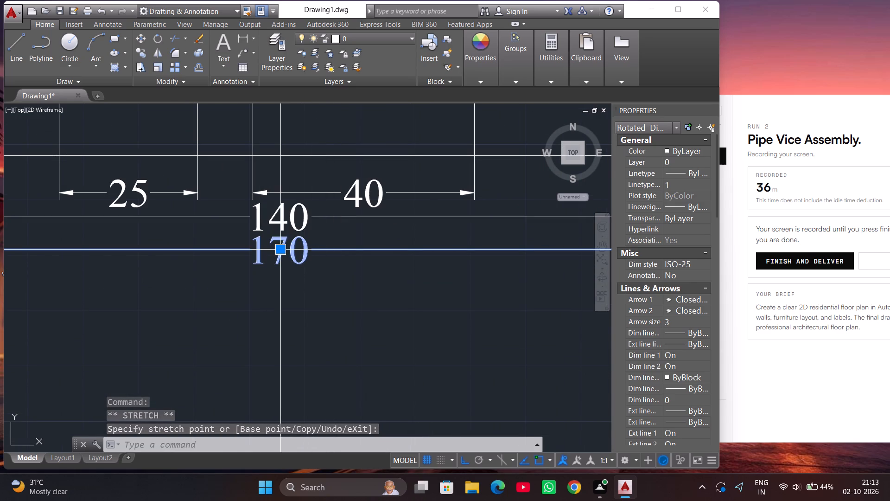
click(281, 249)
click(283, 279)
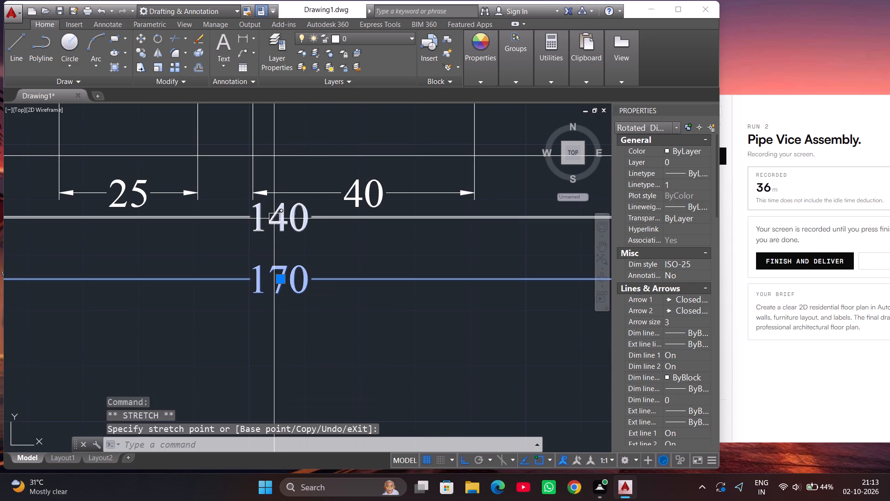
Move the 140 dimension line slightly farther down, between the 25 and 40 dimensions and the 170 dimension.
click(274, 218)
click(284, 218)
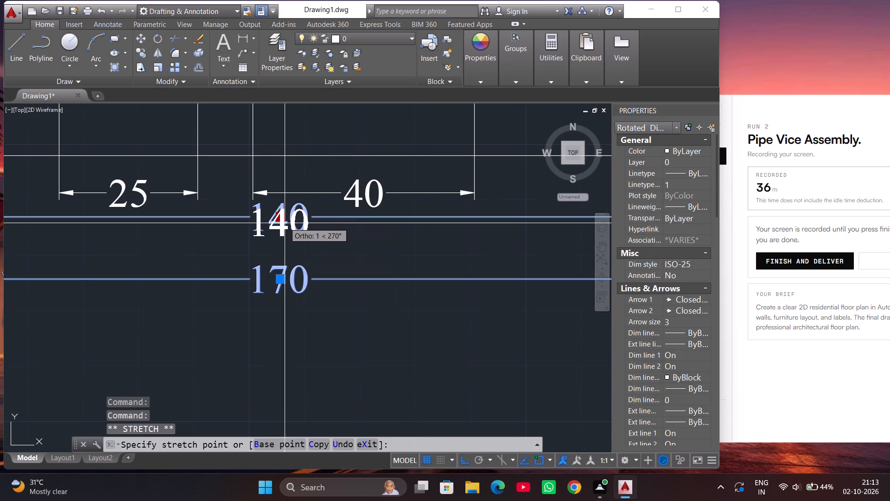
click(286, 231)
scroll(322, 303, down, 1)
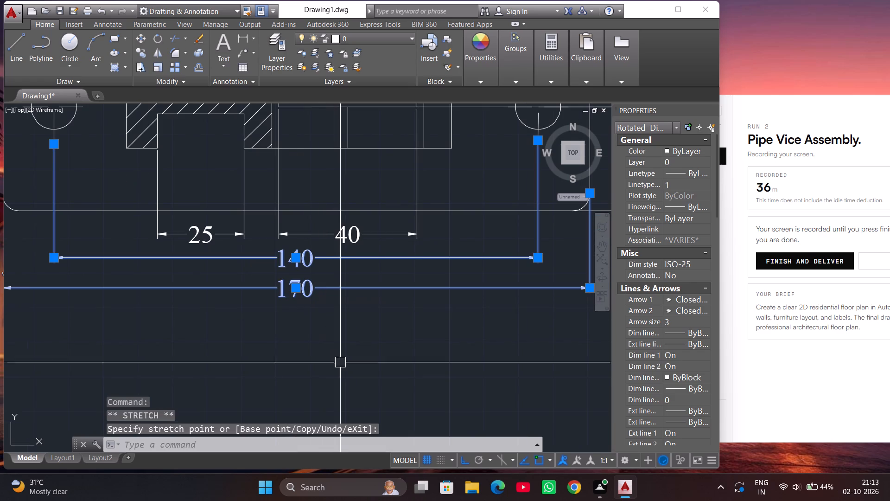
key(Escape)
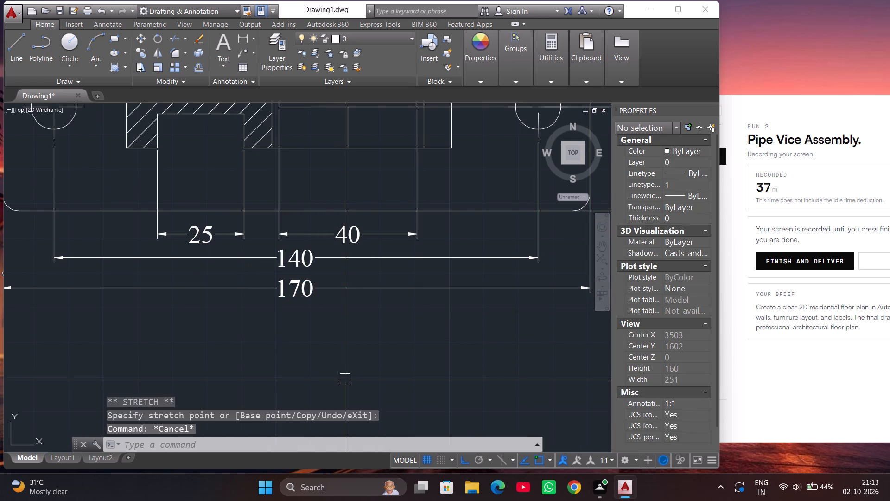
Move the vertical 30 dimension line slightly closer to the plate, away from the vertical 60 dimension.
scroll(345, 379, down, 1)
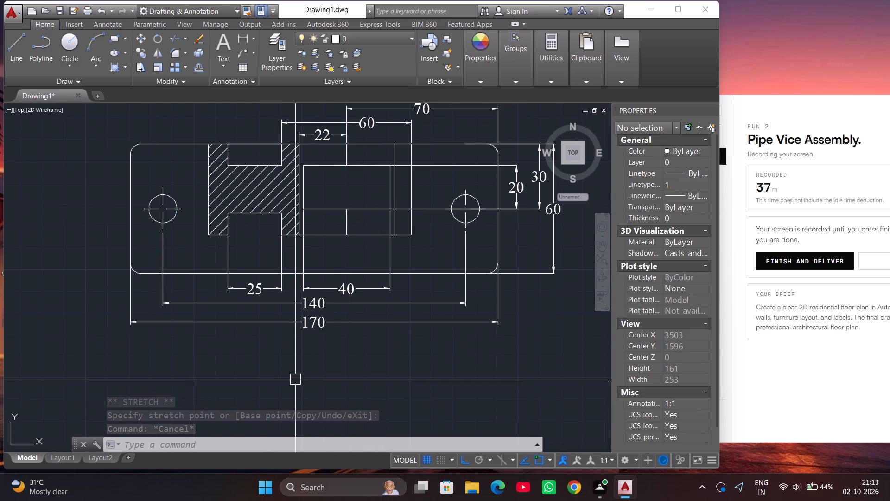
scroll(253, 370, down, 1)
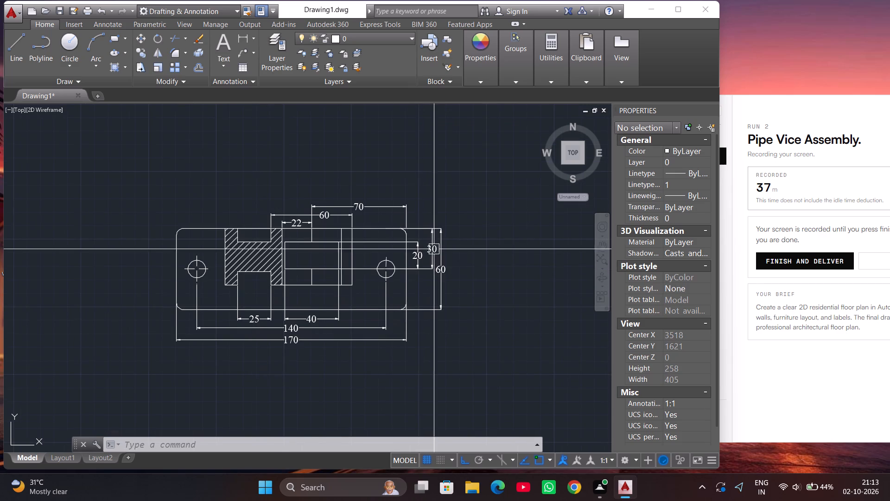
scroll(434, 248, up, 3)
click(425, 248)
scroll(432, 248, up, 2)
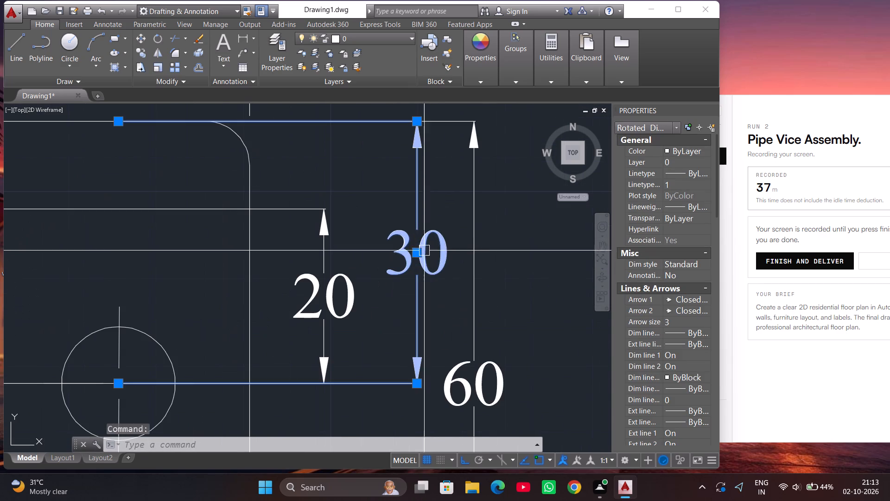
click(421, 252)
click(406, 254)
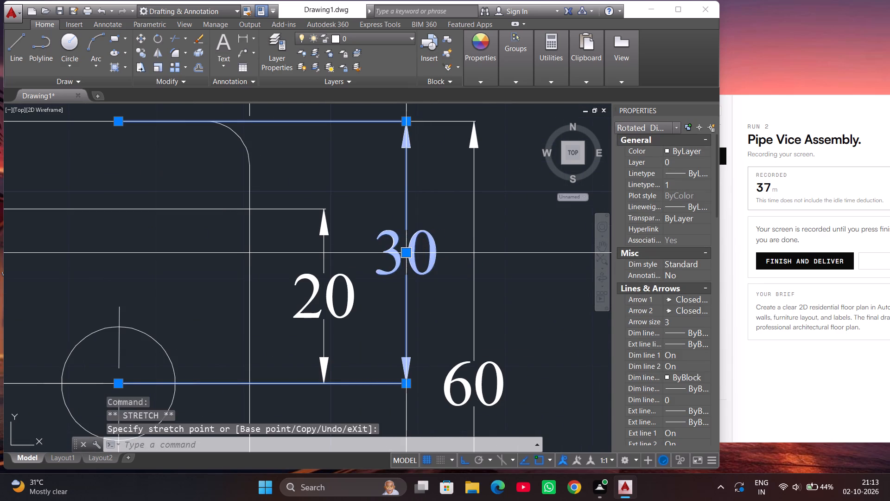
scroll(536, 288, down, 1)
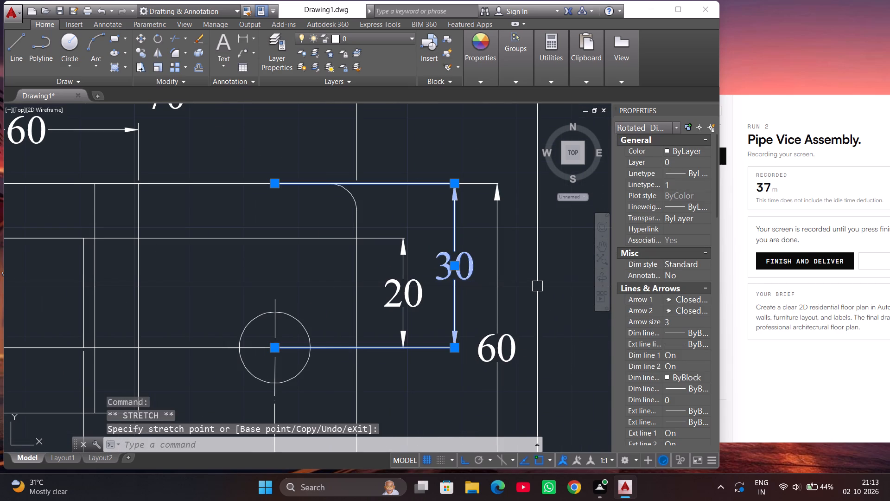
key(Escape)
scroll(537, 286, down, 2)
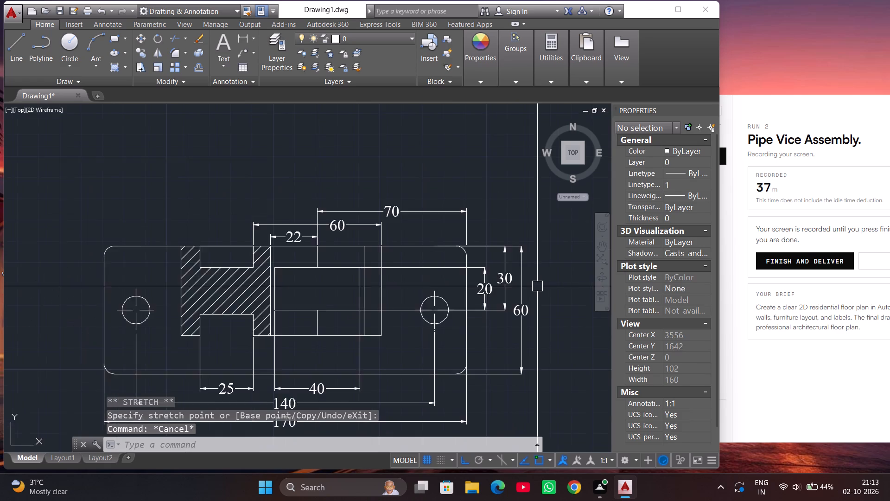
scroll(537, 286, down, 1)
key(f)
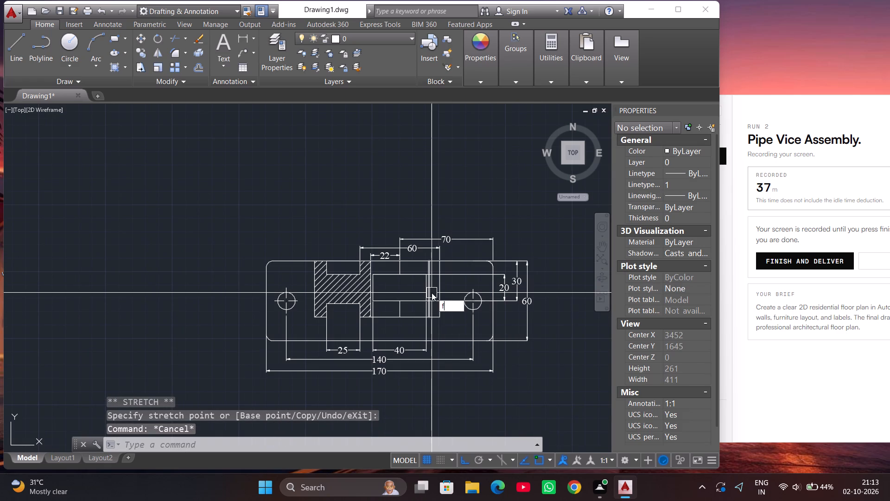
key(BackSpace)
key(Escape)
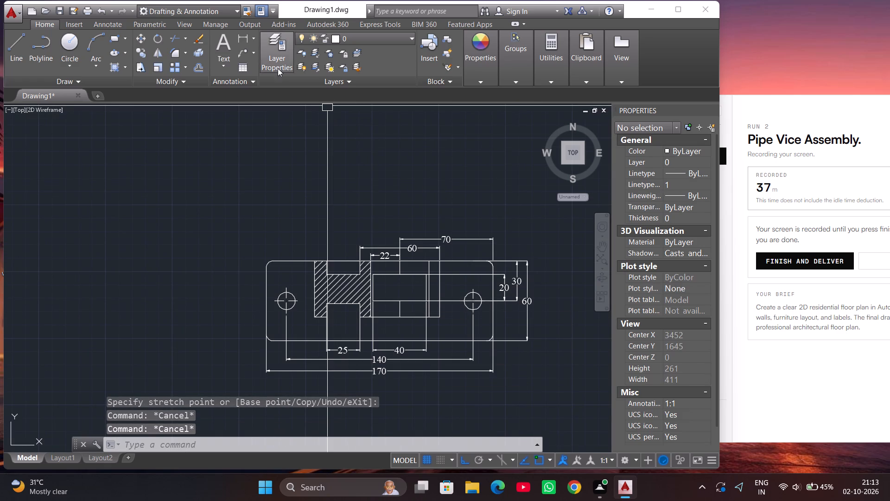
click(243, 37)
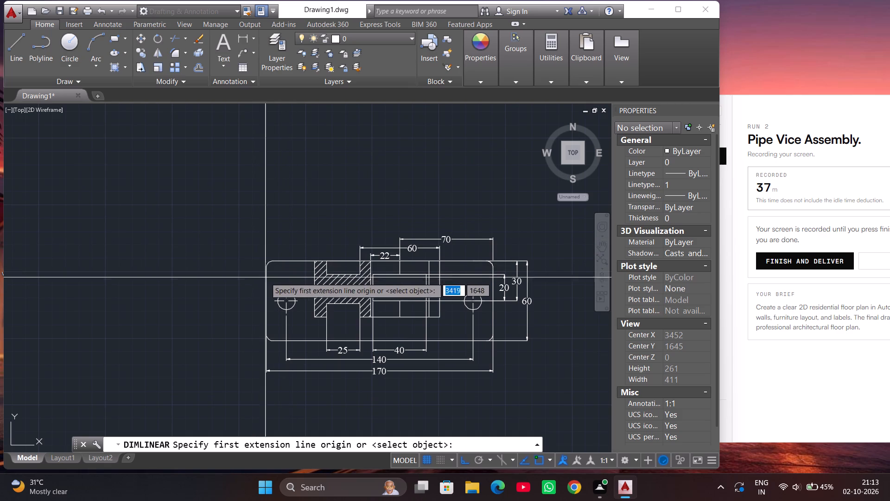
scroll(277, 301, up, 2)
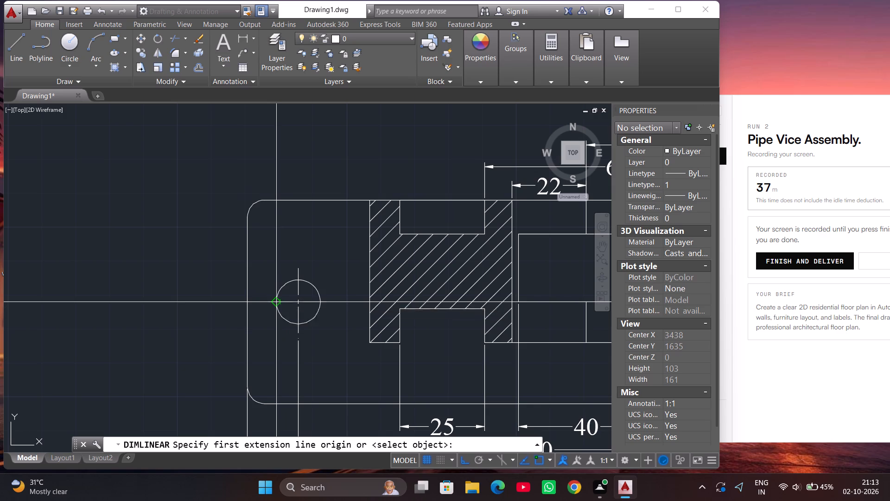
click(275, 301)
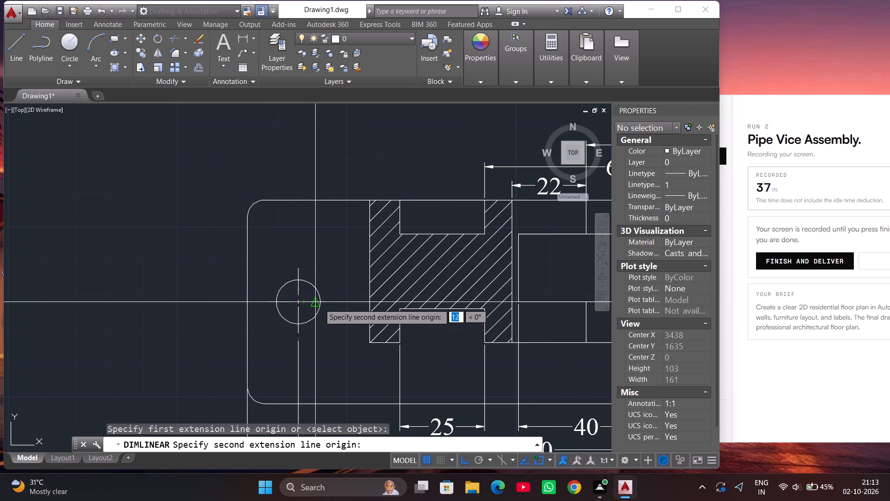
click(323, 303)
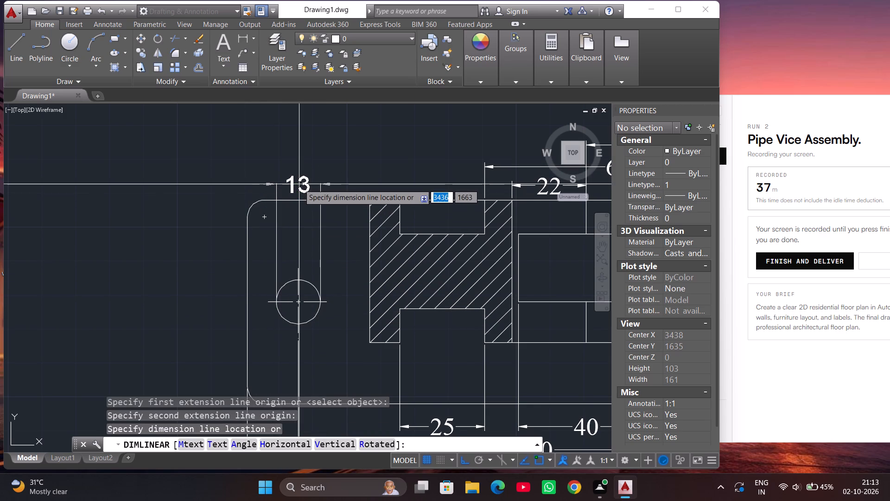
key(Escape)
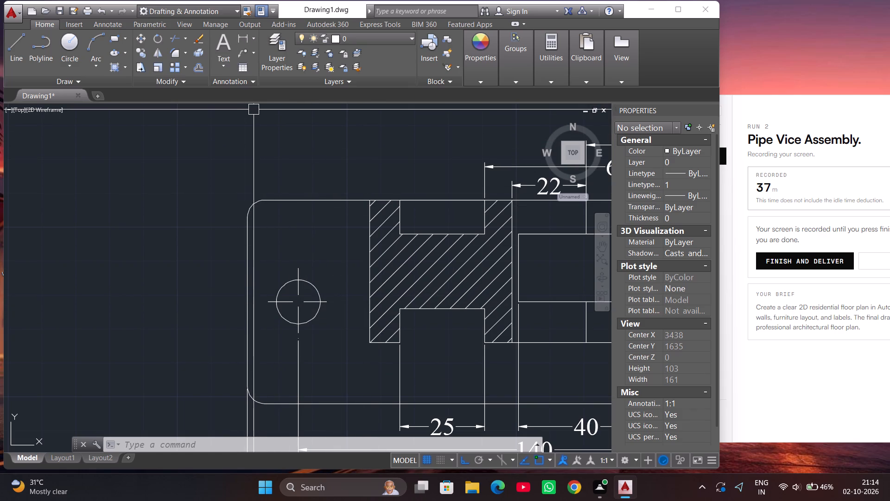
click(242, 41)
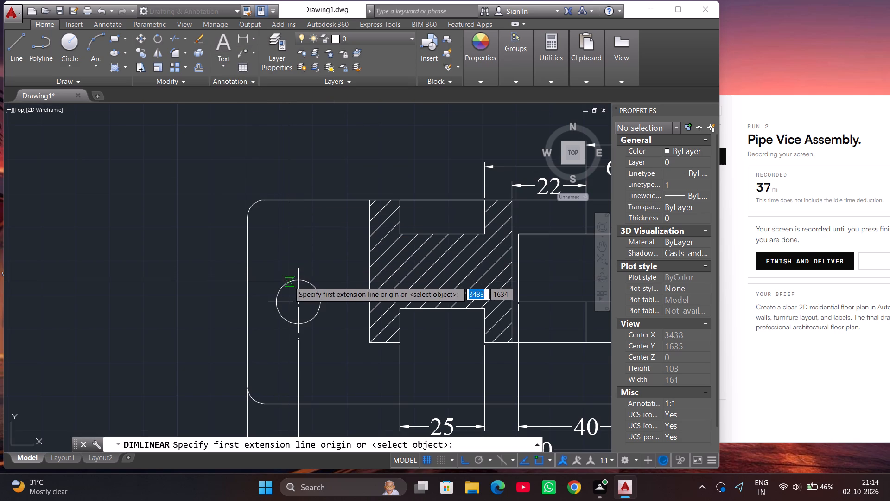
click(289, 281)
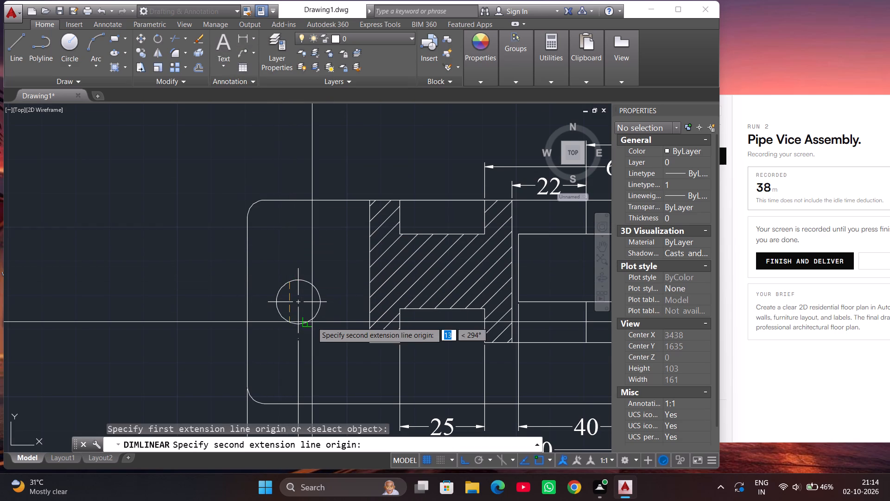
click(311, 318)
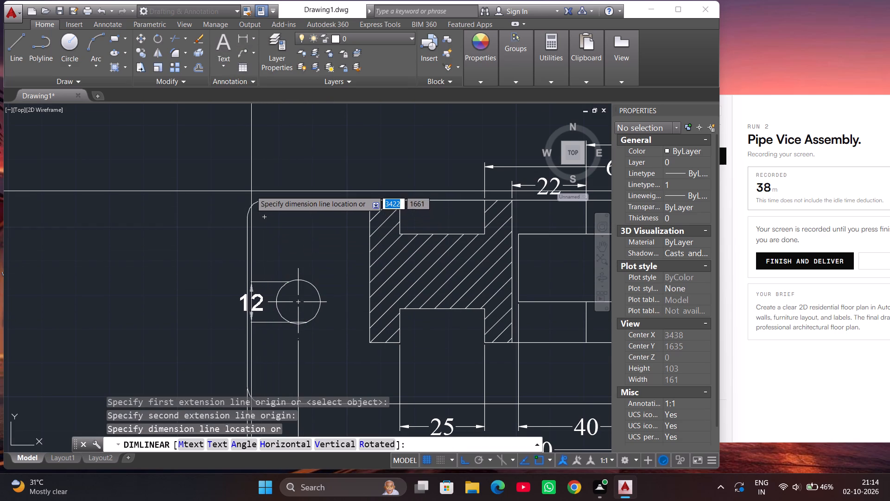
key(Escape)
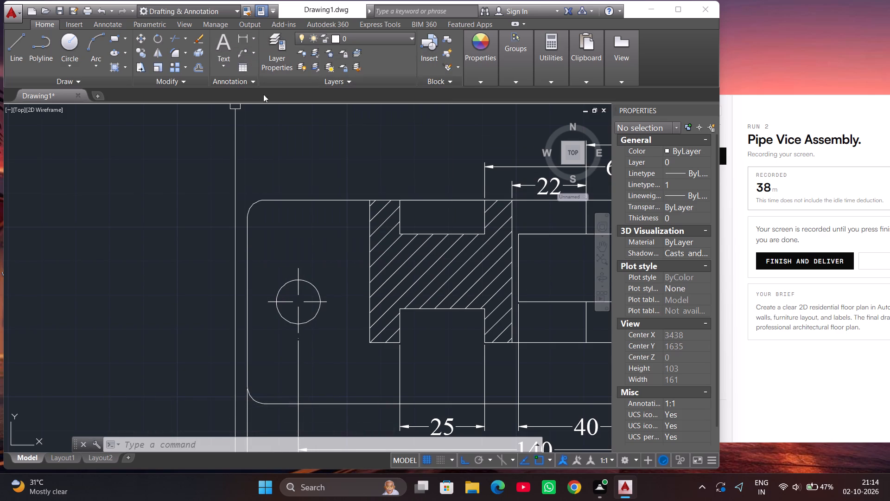
Add a vertical linear dimension for the depth of the hatched block's lower notch, placed just outside the plate's left edge.
click(241, 42)
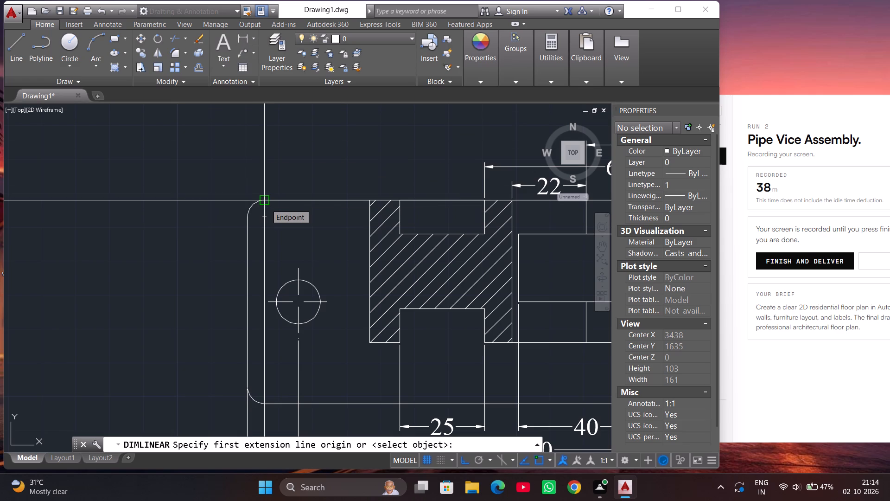
click(400, 312)
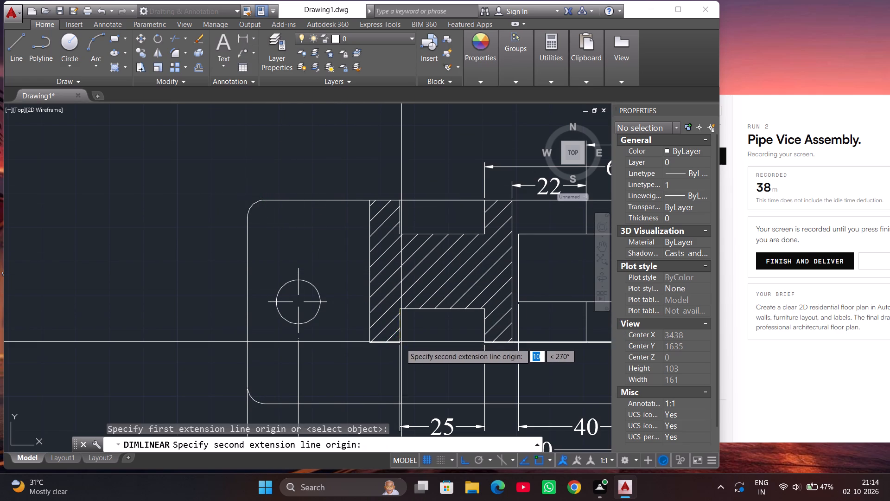
click(400, 344)
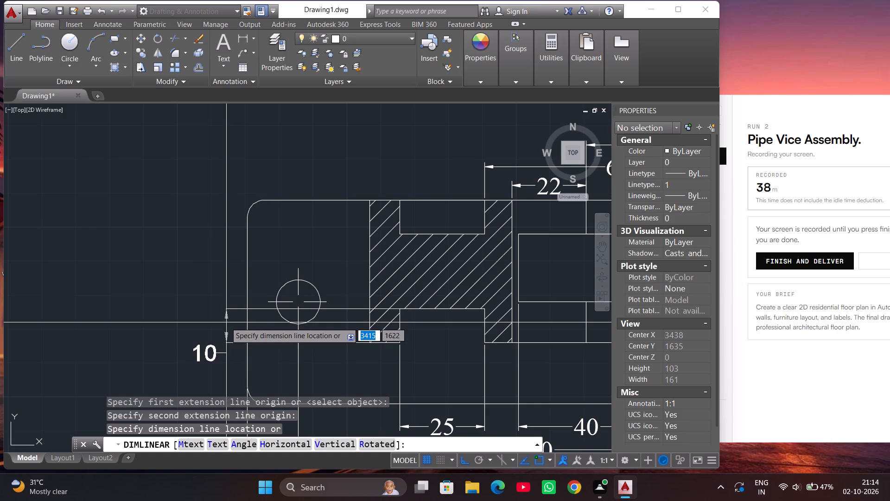
click(216, 321)
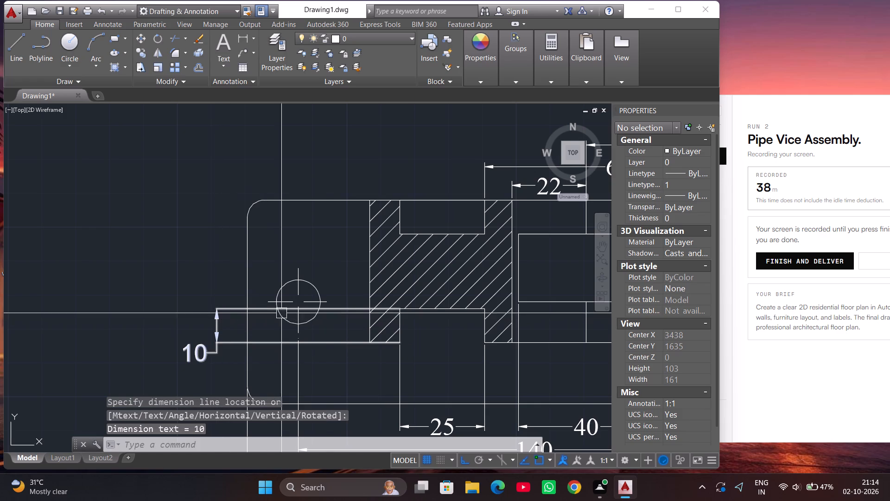
Add a vertical linear dimension for the hatched block's full height, placed left of the plate beyond the notch depth dimension.
scroll(503, 330, down, 1)
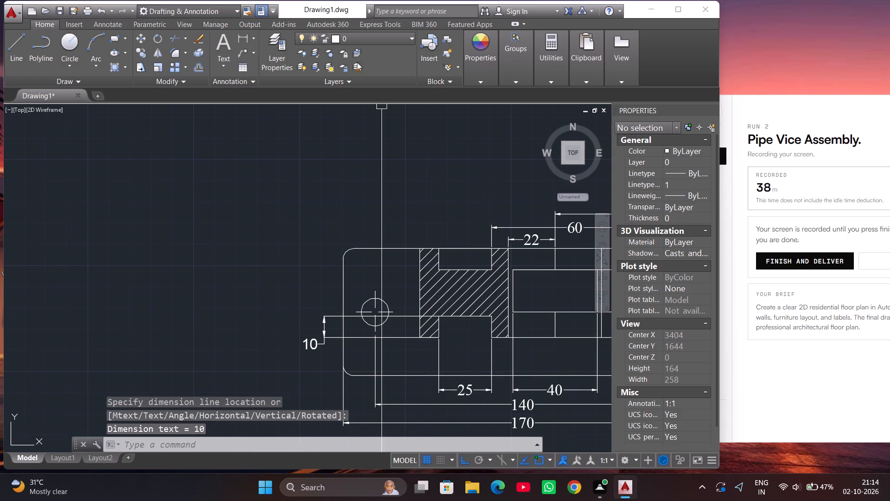
click(248, 33)
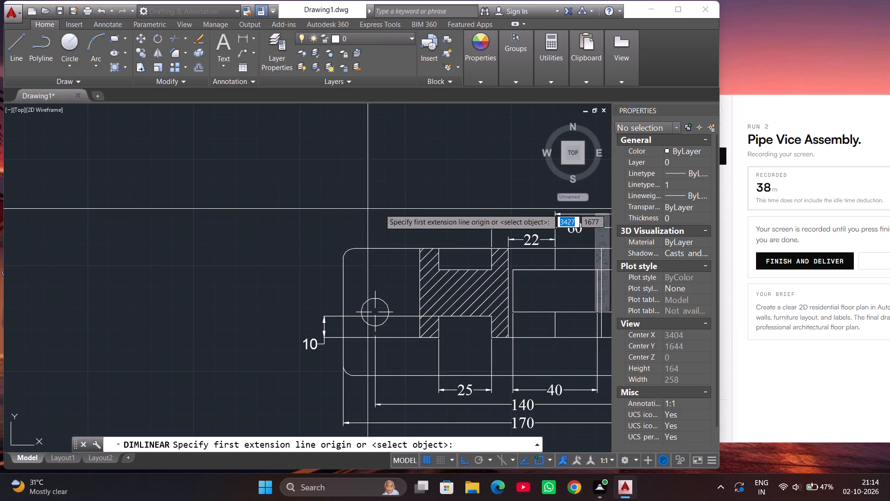
click(418, 251)
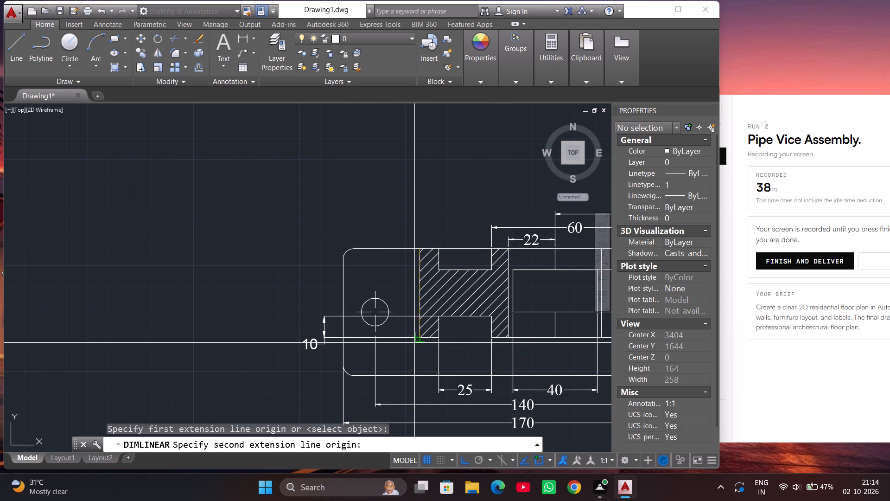
click(418, 341)
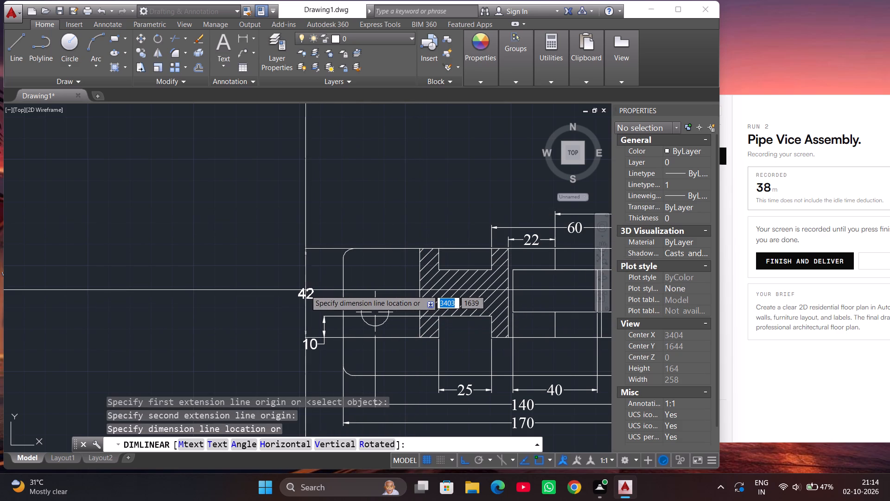
click(315, 285)
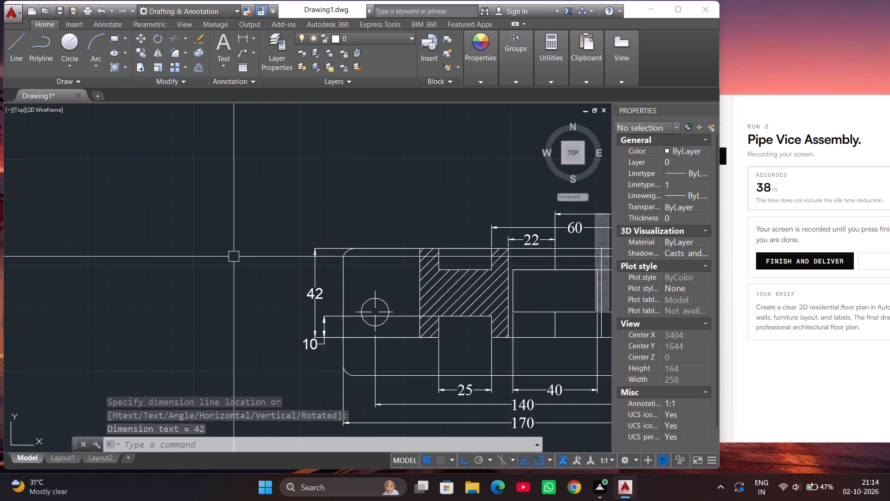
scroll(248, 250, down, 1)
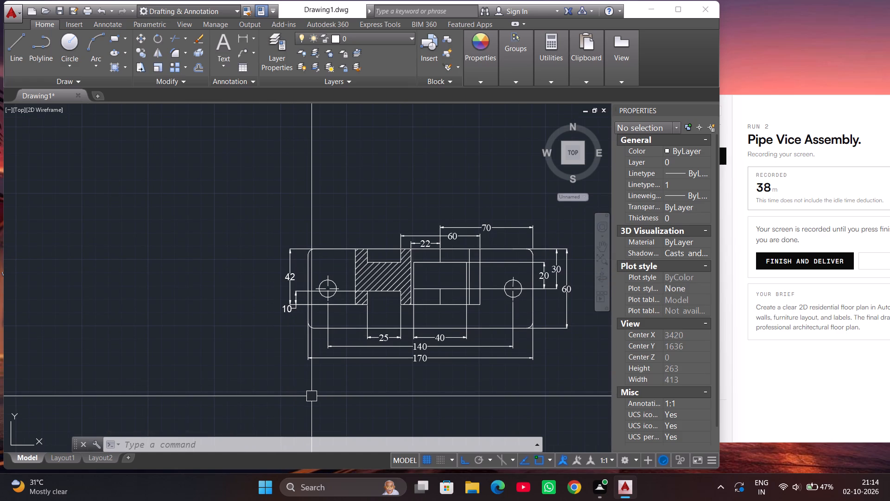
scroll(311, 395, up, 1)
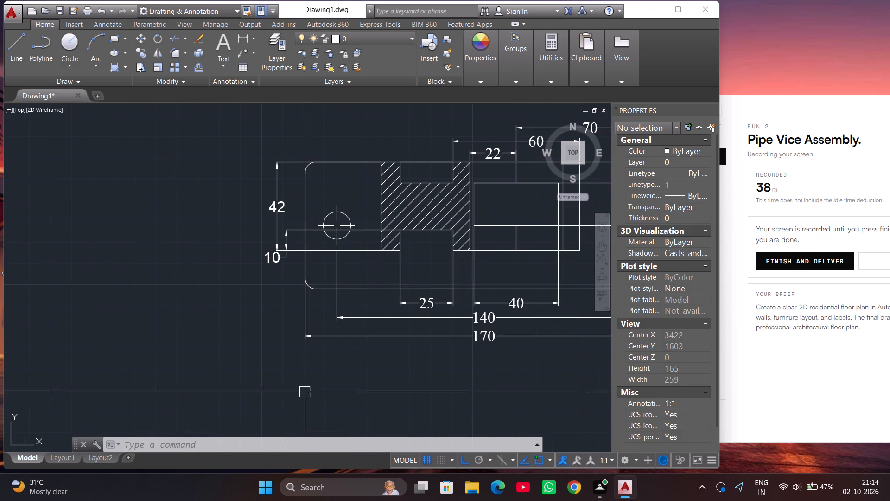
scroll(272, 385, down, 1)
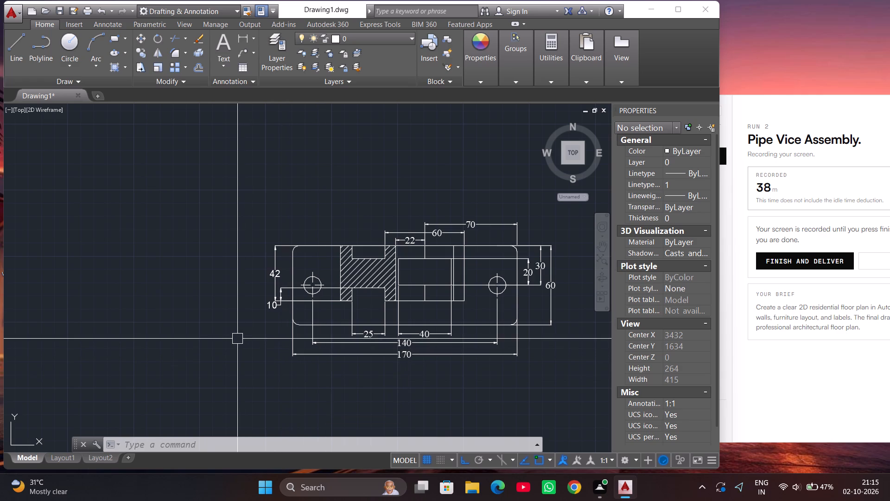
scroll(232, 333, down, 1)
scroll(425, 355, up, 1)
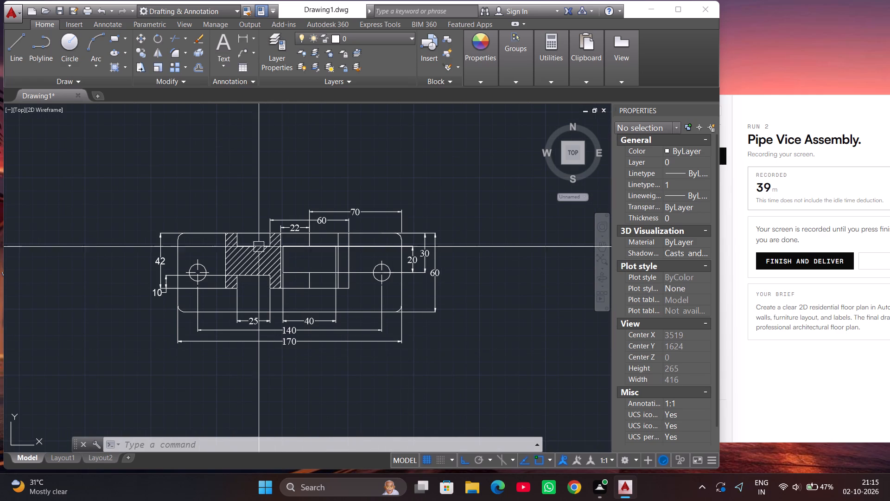
Start a multiline text box above the plate's upper-left corner, with font Times New Roman and text height 5.
scroll(287, 192, down, 1)
text(mt)
key(Return)
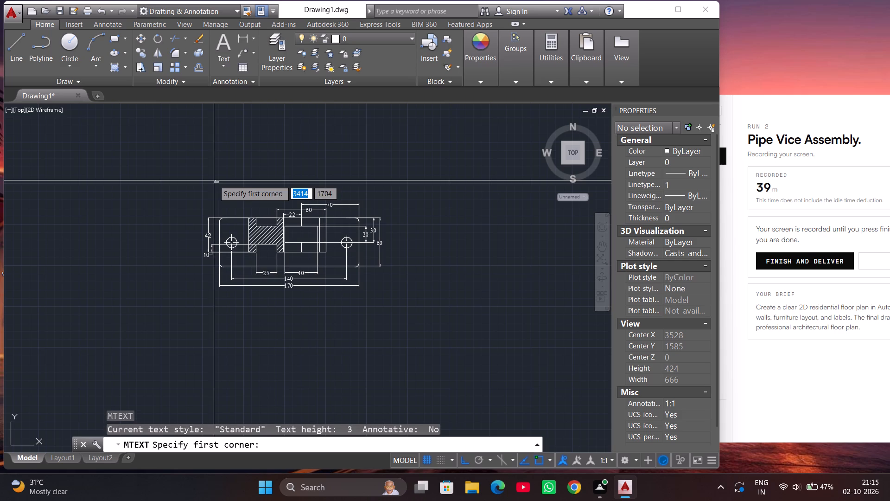
scroll(209, 218, up, 3)
click(213, 154)
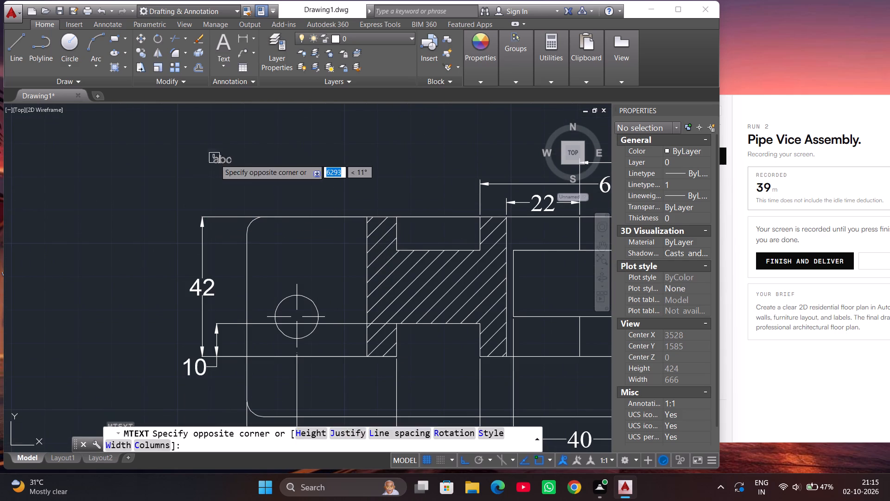
click(259, 186)
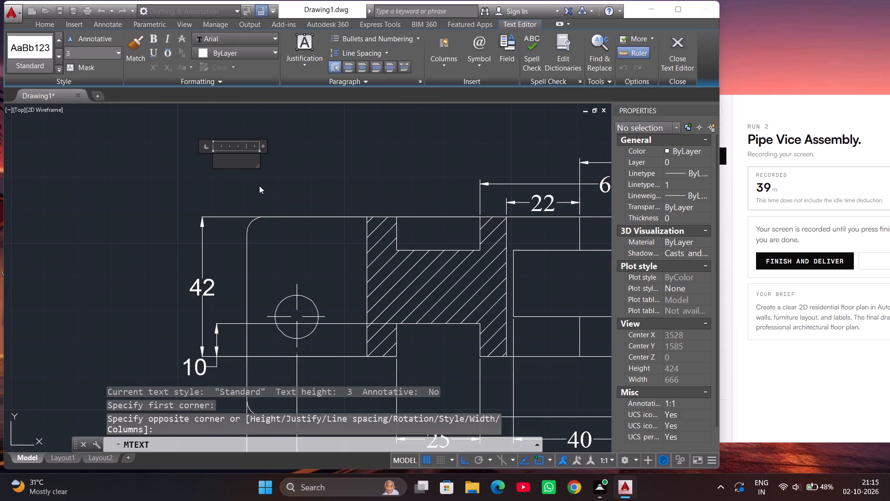
click(229, 41)
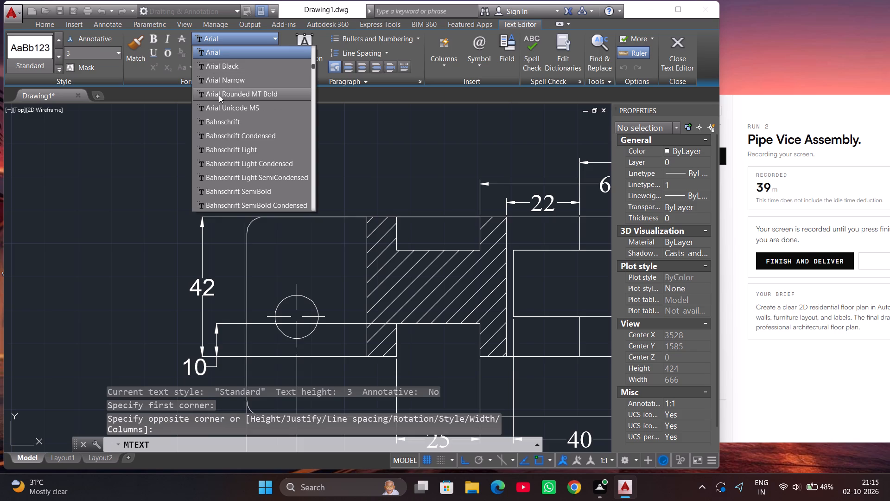
text(tim)
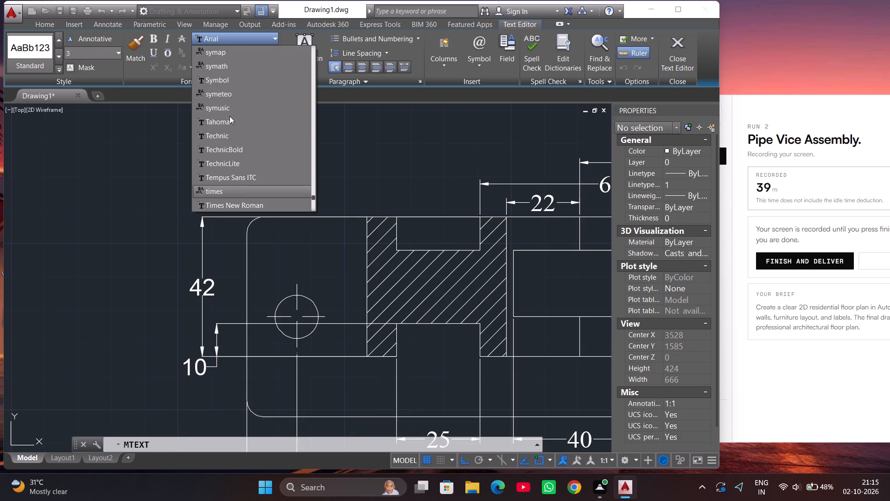
scroll(229, 116, down, 1)
click(241, 164)
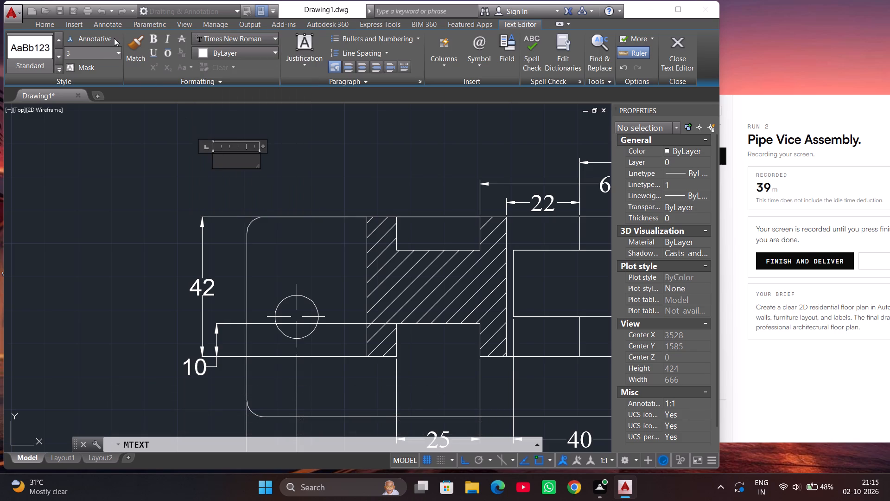
click(94, 55)
key(BackSpace)
key(5)
key(Return)
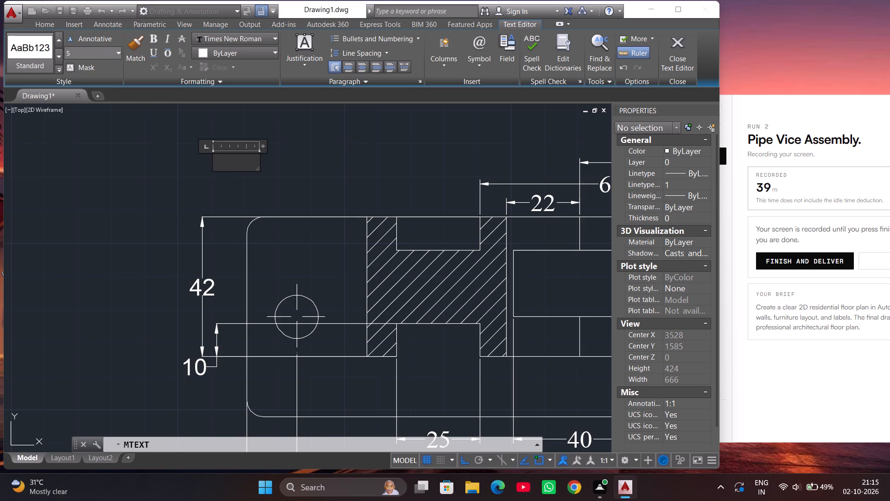
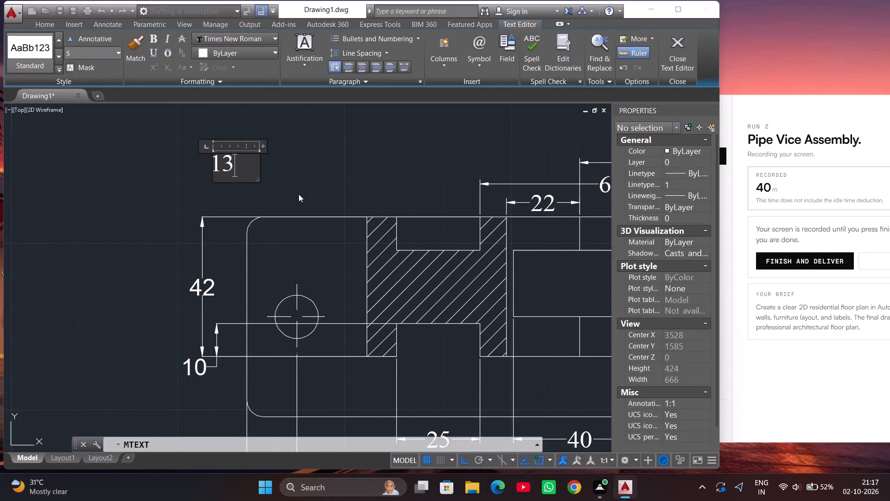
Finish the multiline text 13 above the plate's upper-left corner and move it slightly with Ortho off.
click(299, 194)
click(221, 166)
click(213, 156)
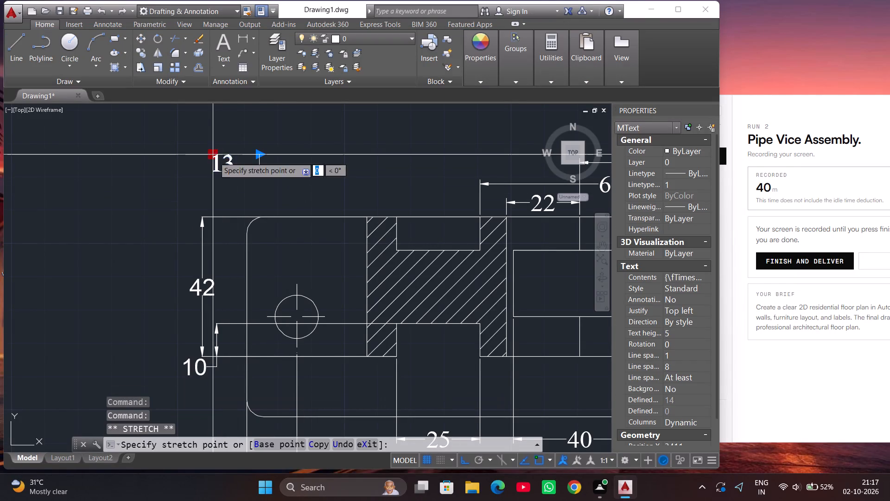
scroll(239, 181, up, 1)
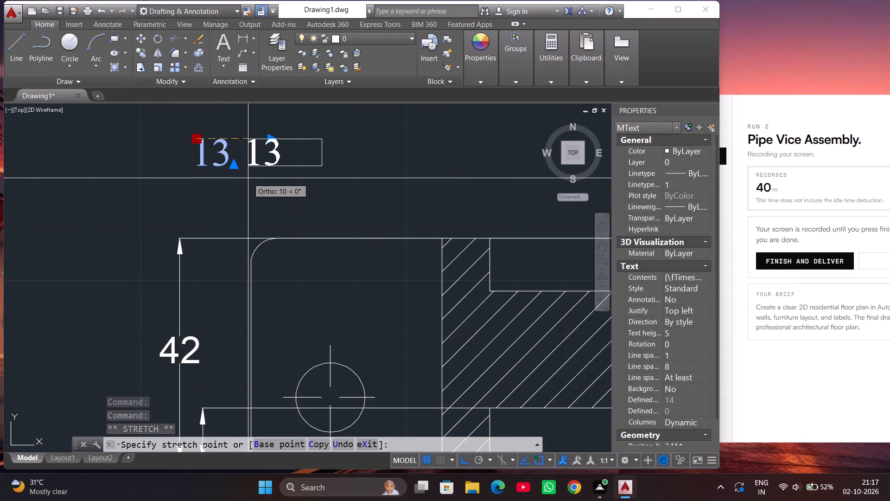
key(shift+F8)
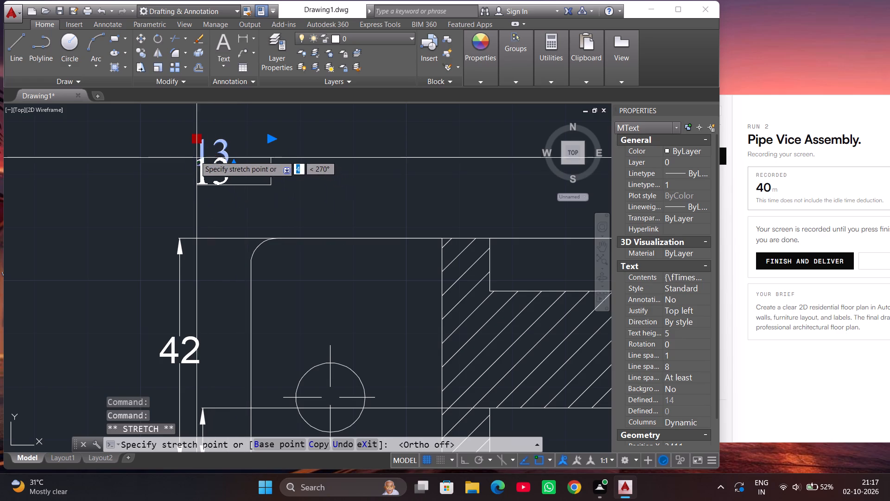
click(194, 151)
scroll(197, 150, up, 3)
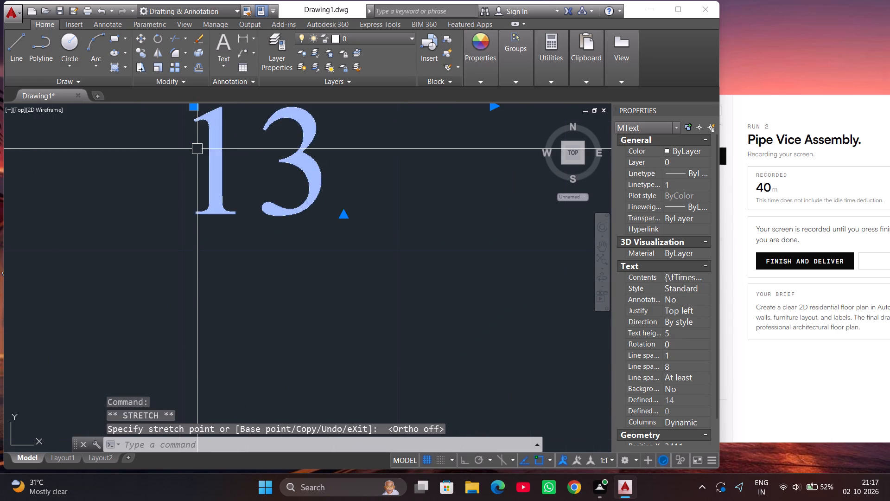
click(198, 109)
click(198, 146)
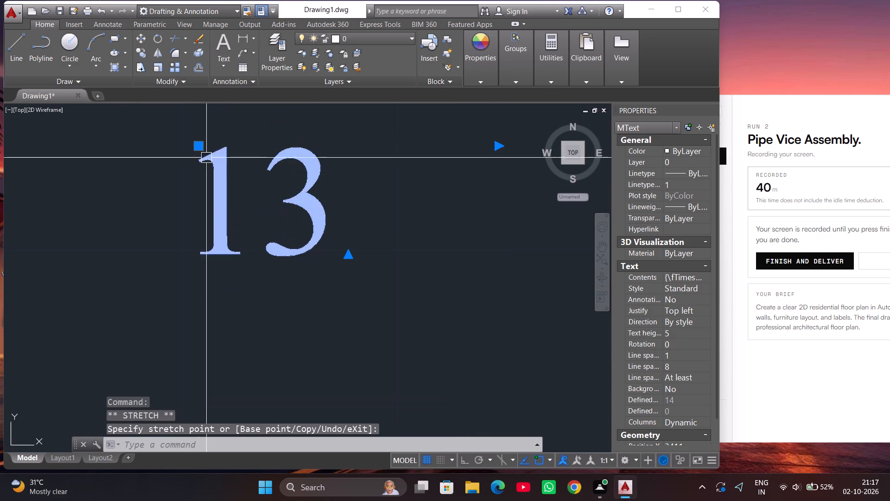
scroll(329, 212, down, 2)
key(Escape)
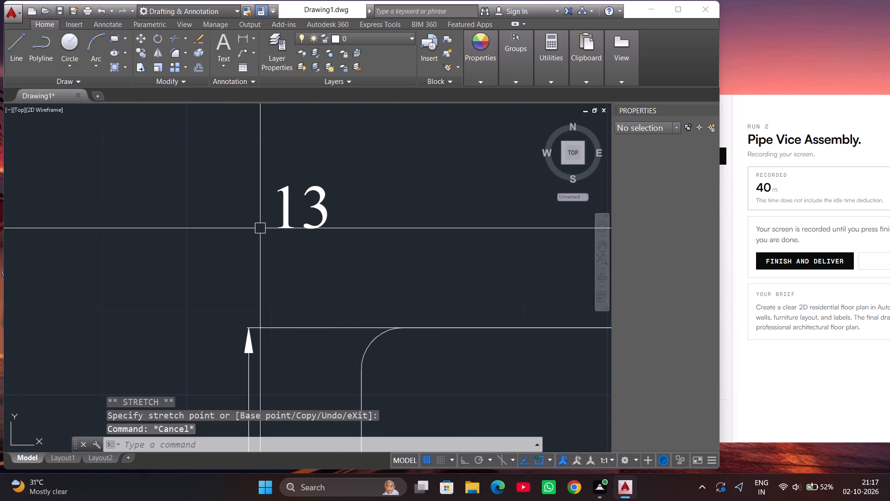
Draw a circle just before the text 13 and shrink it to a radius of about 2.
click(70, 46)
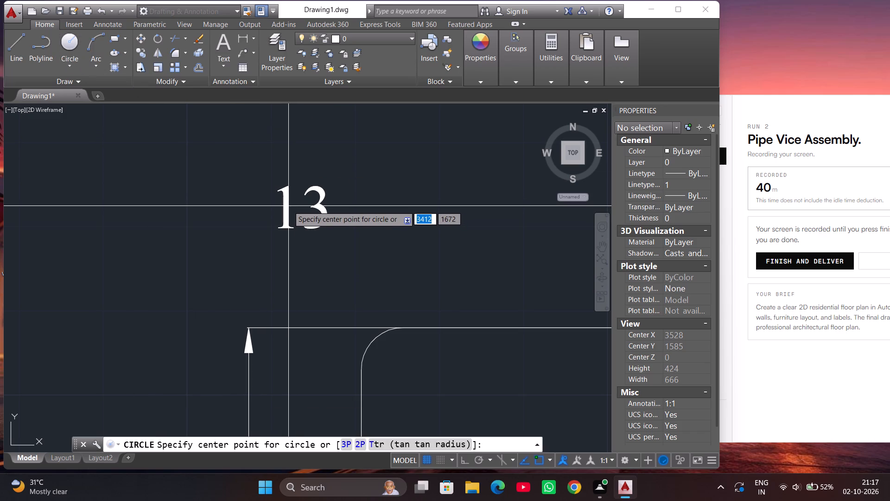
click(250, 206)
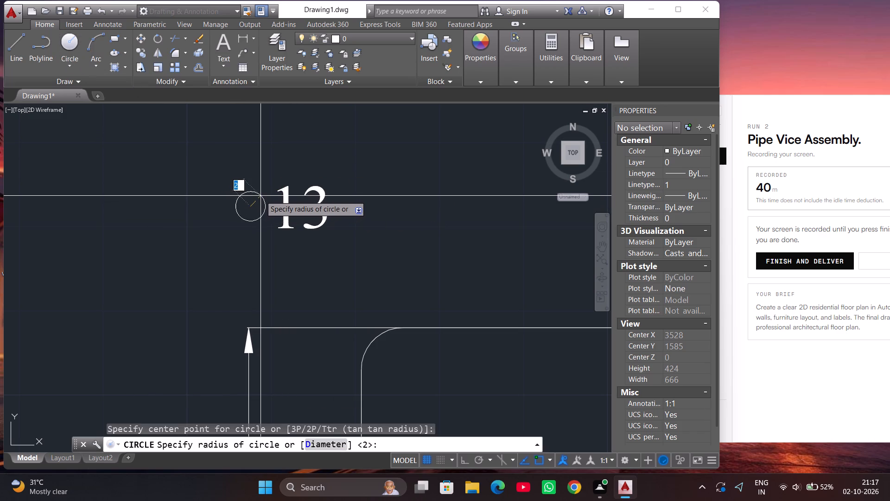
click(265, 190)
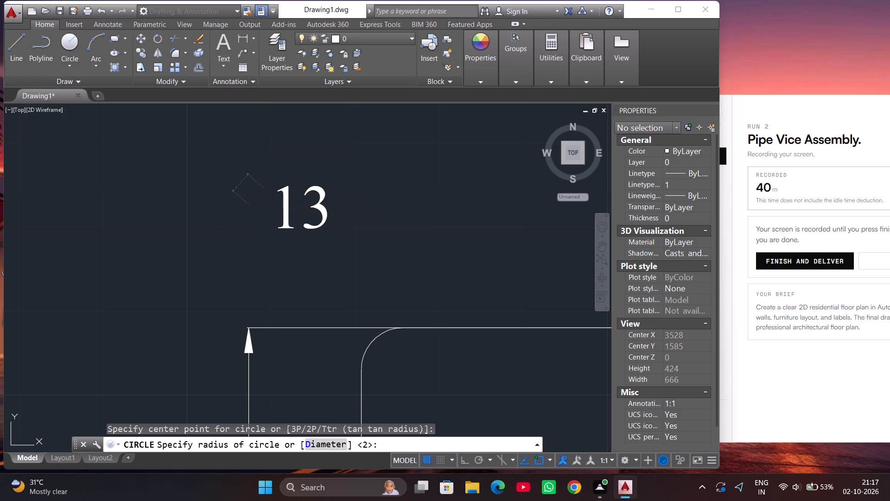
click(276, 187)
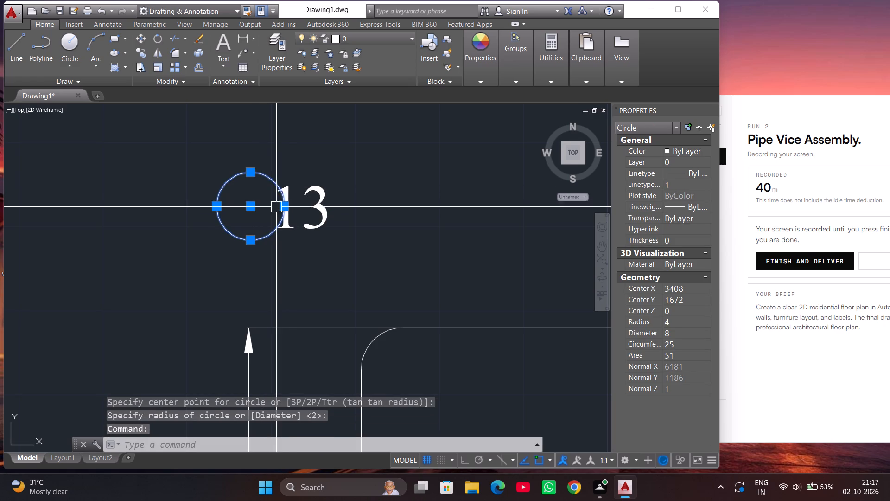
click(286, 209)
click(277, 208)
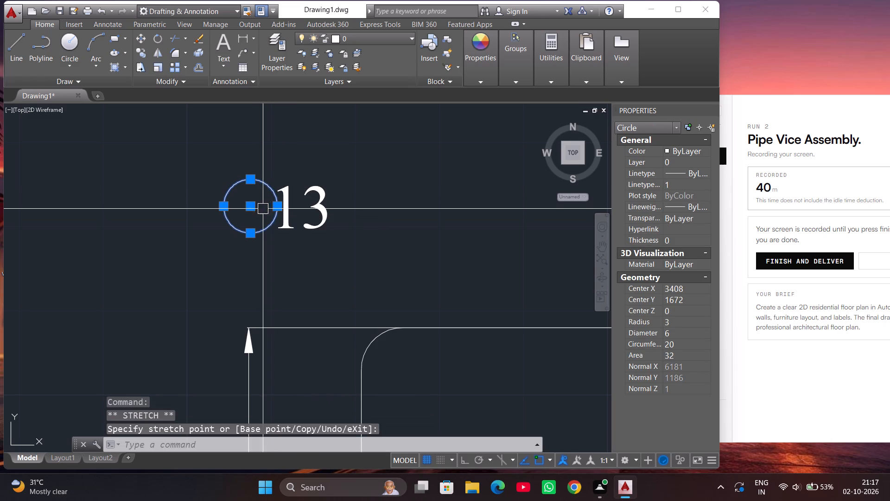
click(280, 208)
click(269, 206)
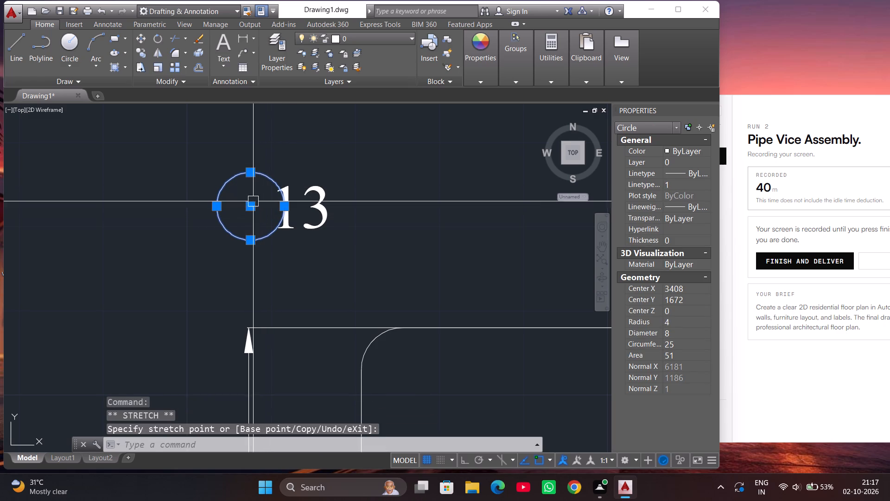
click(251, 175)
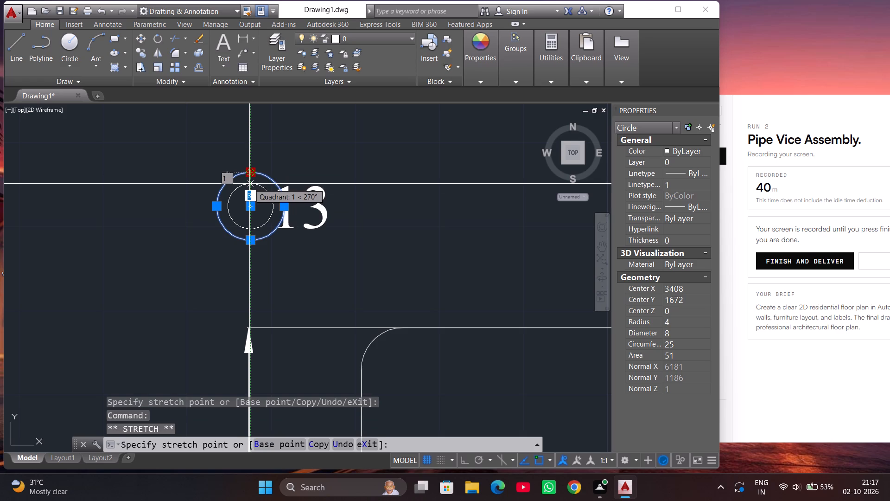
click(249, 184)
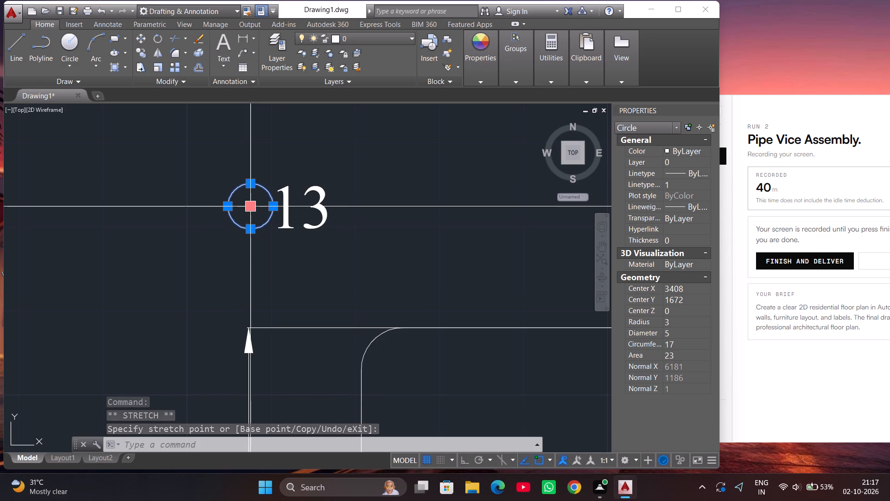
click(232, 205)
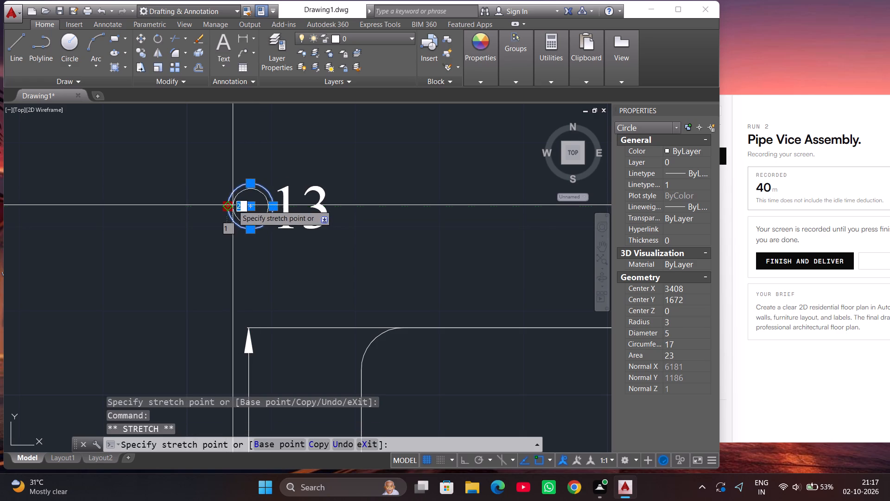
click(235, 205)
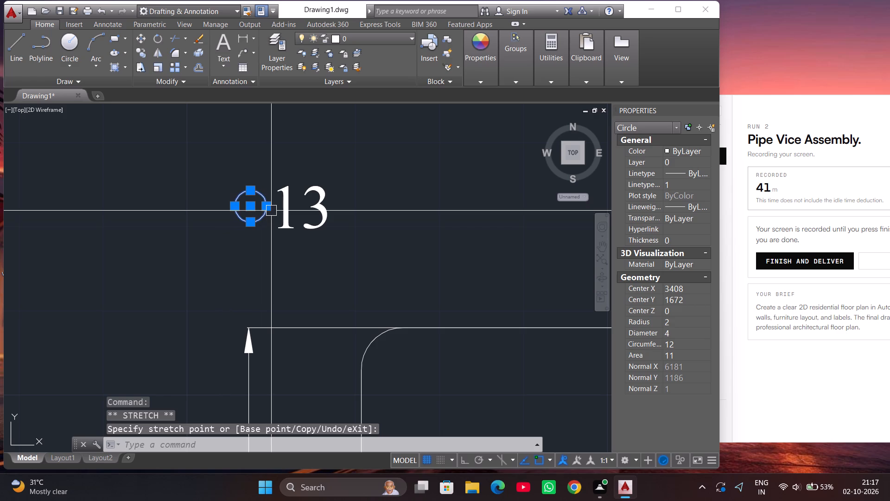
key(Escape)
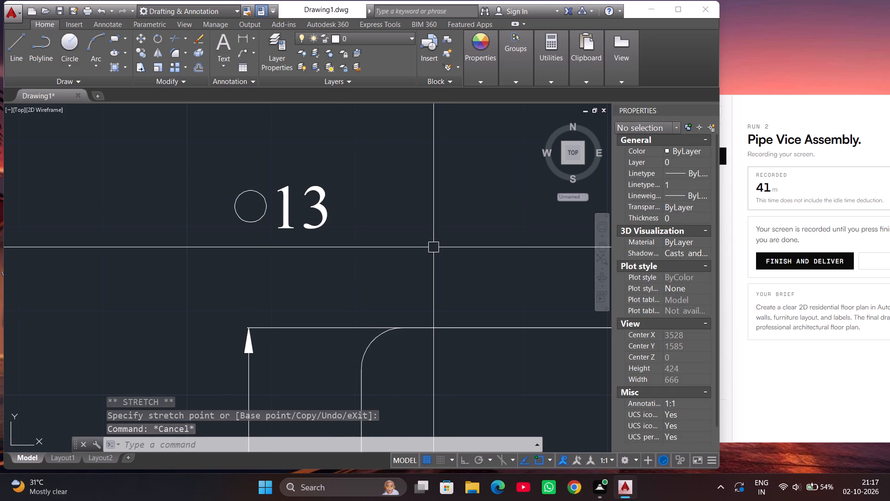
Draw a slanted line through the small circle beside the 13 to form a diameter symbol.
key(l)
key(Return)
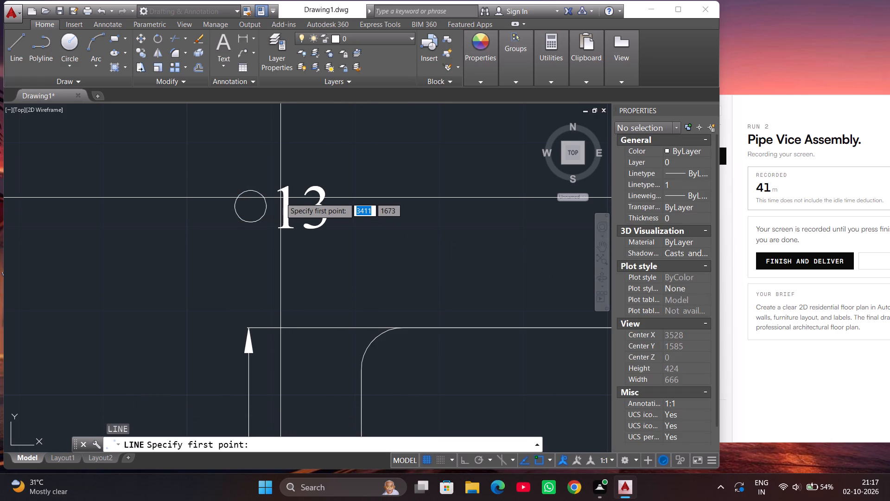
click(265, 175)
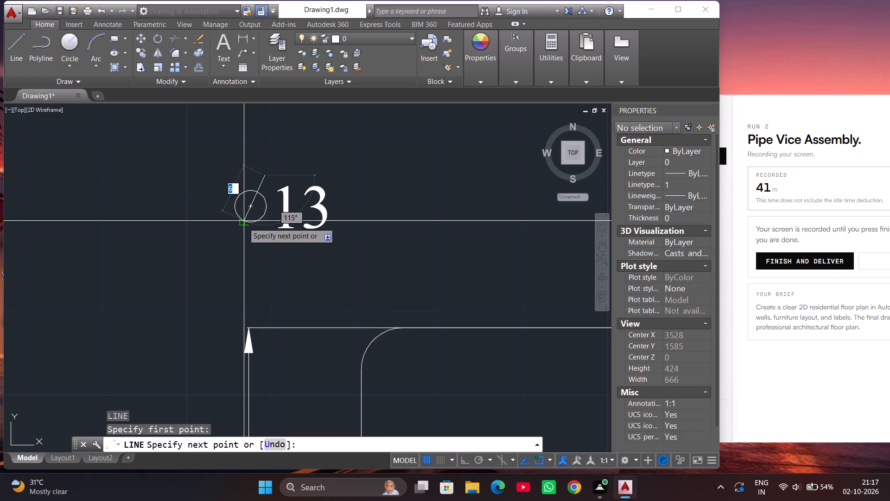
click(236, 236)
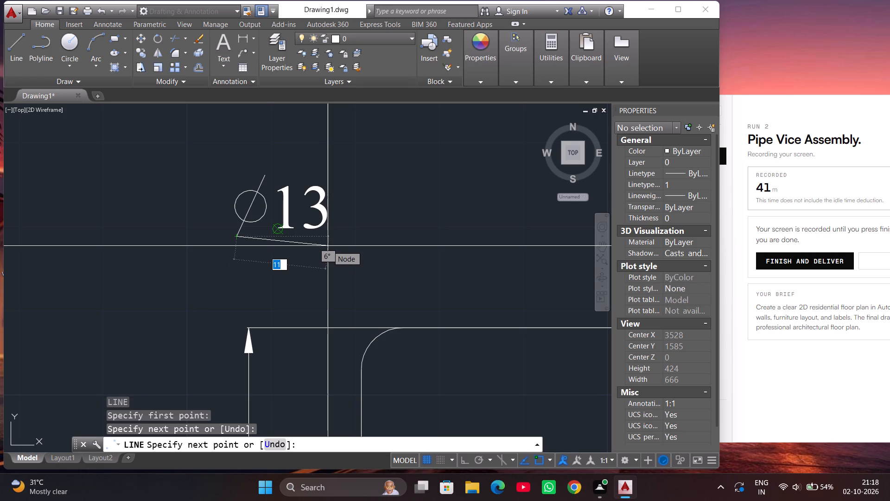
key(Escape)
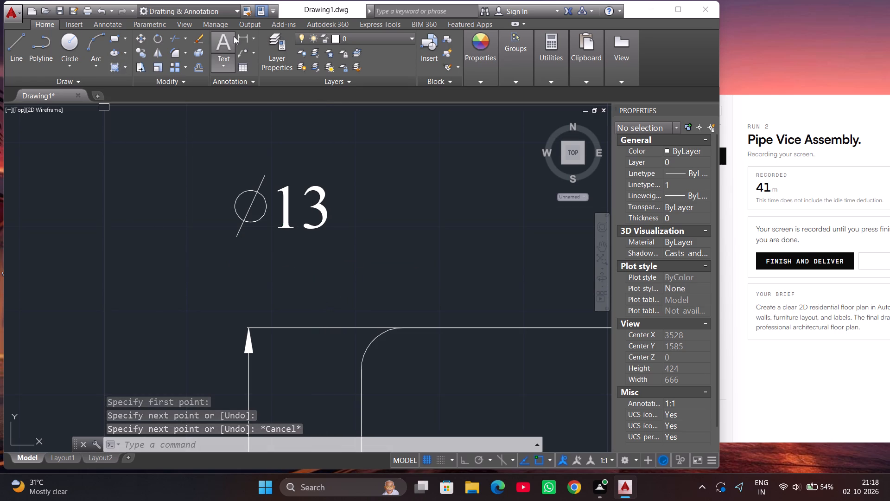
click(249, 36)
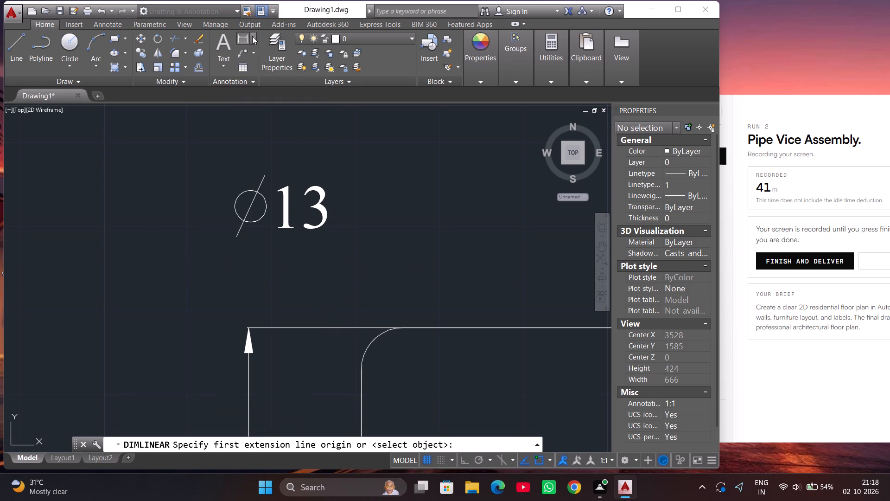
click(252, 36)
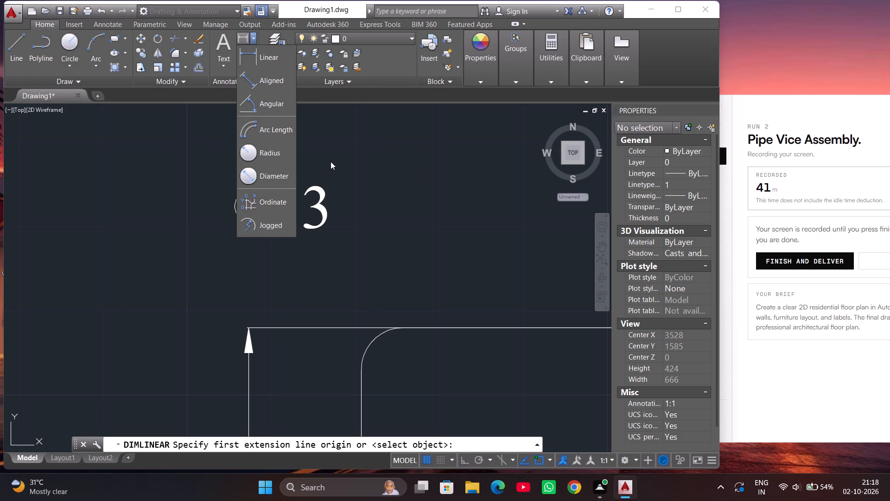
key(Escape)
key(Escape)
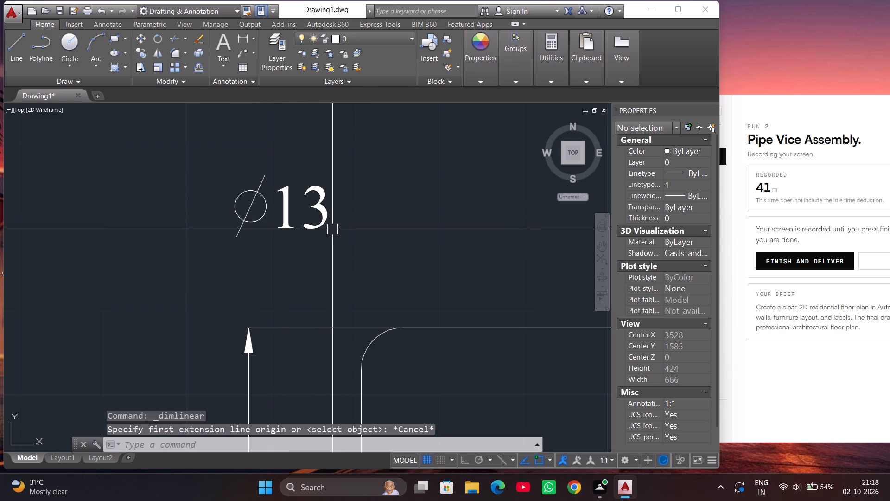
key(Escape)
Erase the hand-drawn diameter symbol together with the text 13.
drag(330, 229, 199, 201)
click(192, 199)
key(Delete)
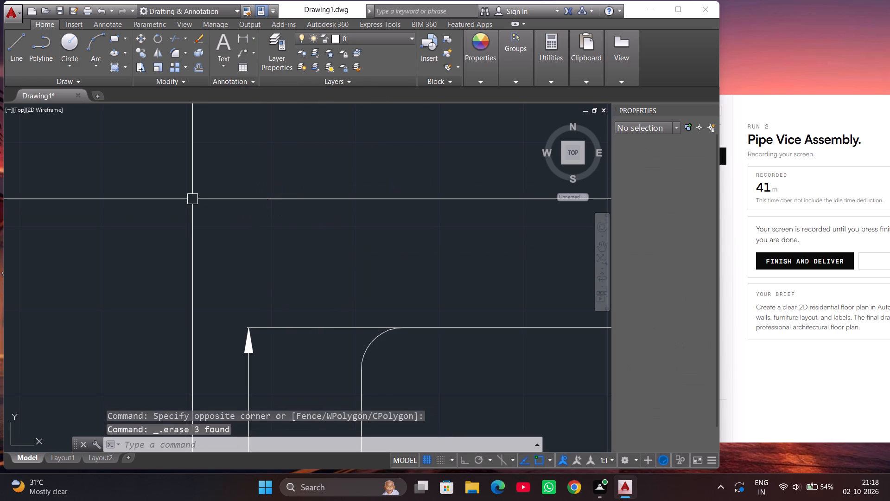
Add a diameter dimension to the plate's left hole, placing its text above the plate's upper-left corner.
click(247, 39)
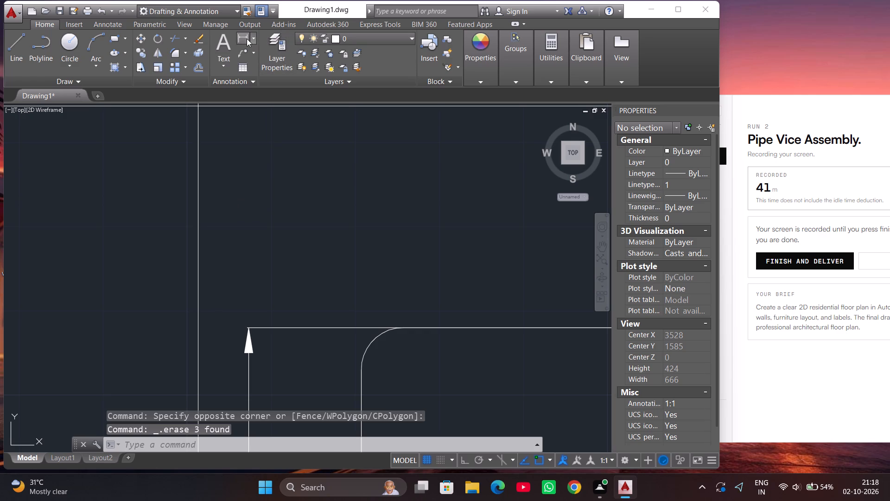
click(251, 42)
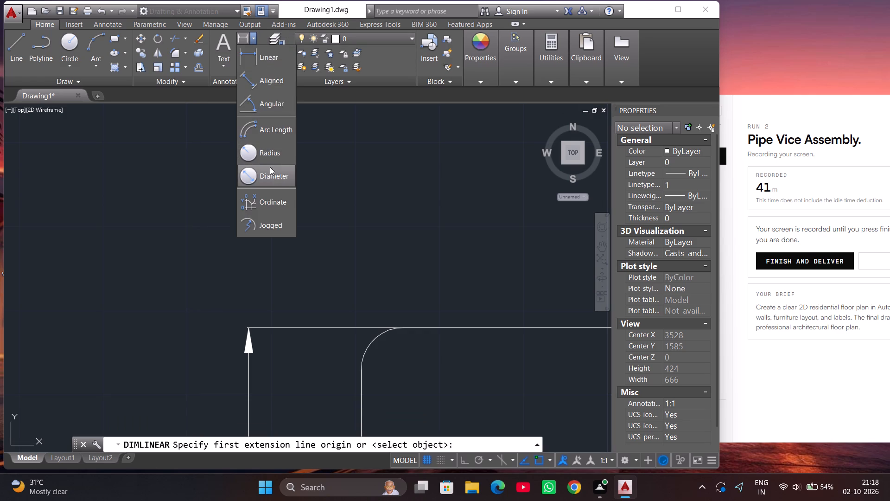
click(270, 173)
scroll(256, 160, down, 3)
scroll(323, 261, up, 2)
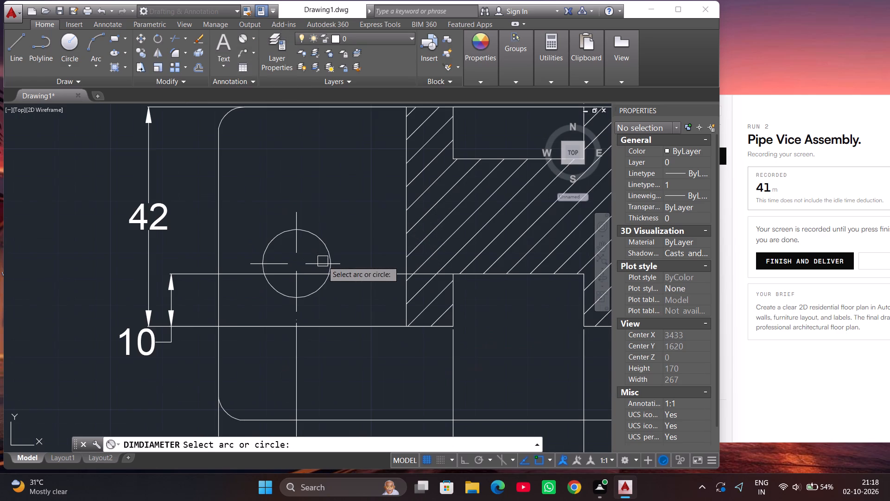
click(325, 250)
scroll(325, 252, down, 2)
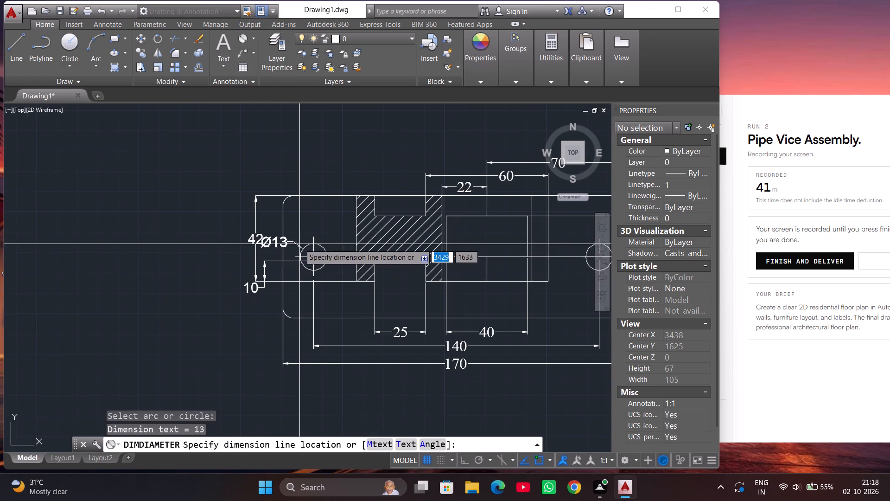
click(281, 173)
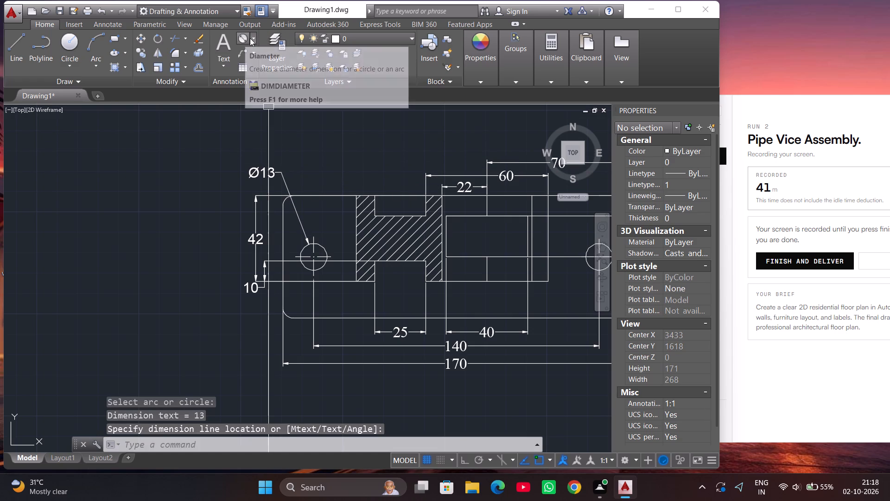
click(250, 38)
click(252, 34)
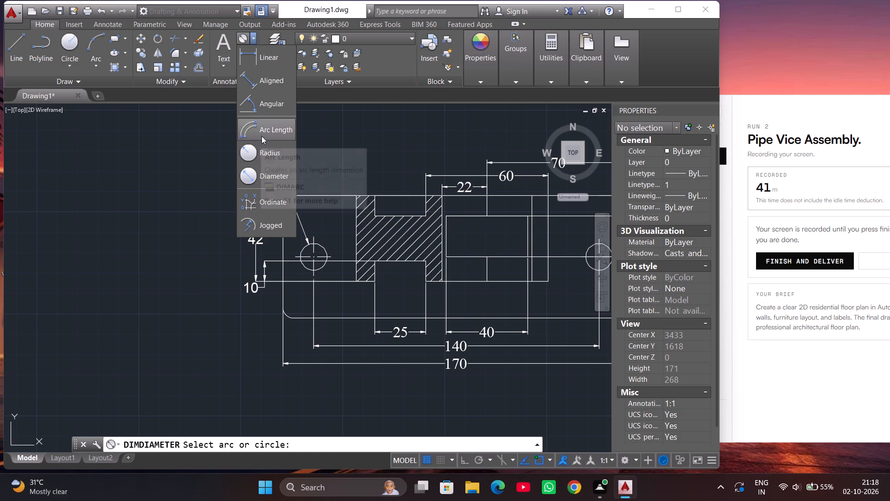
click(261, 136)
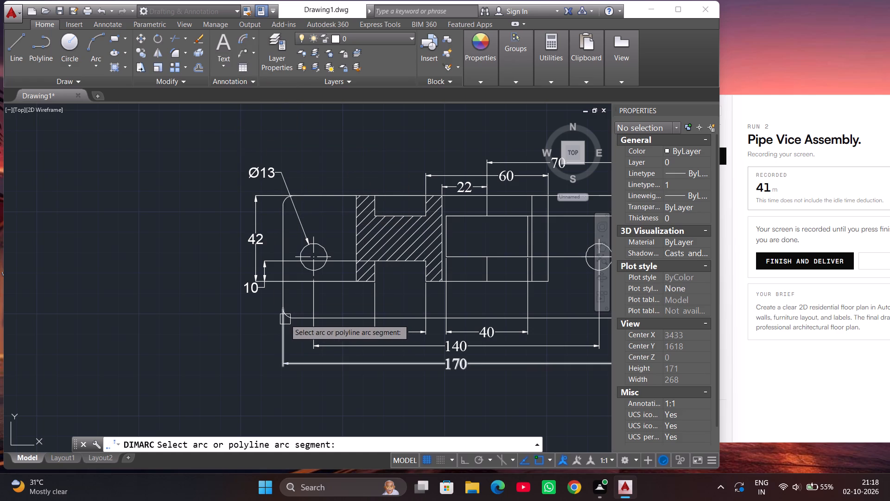
Add a radius dimension to the plate's lower-left rounded corner, placing its text outside the plate below and left of the corner.
click(251, 36)
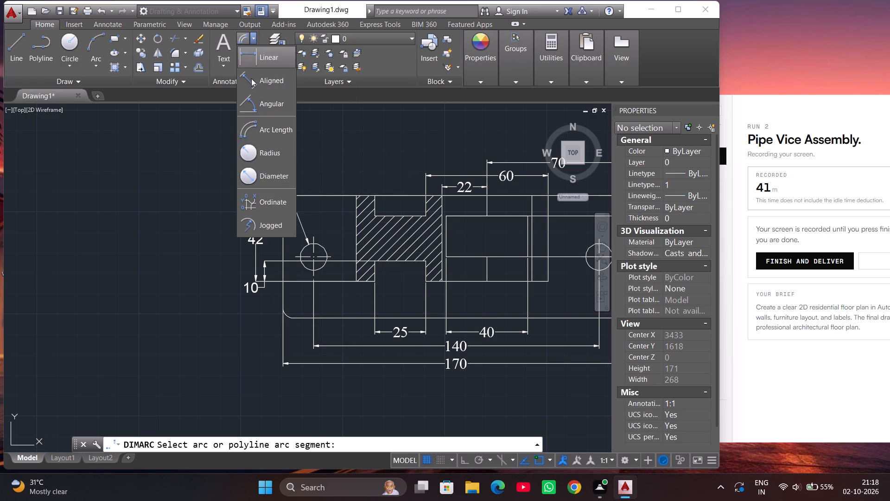
click(270, 153)
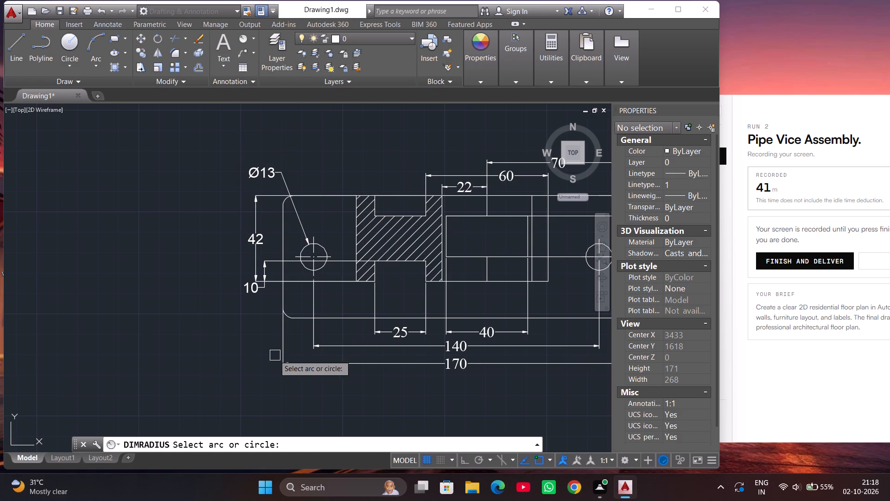
scroll(241, 356, up, 2)
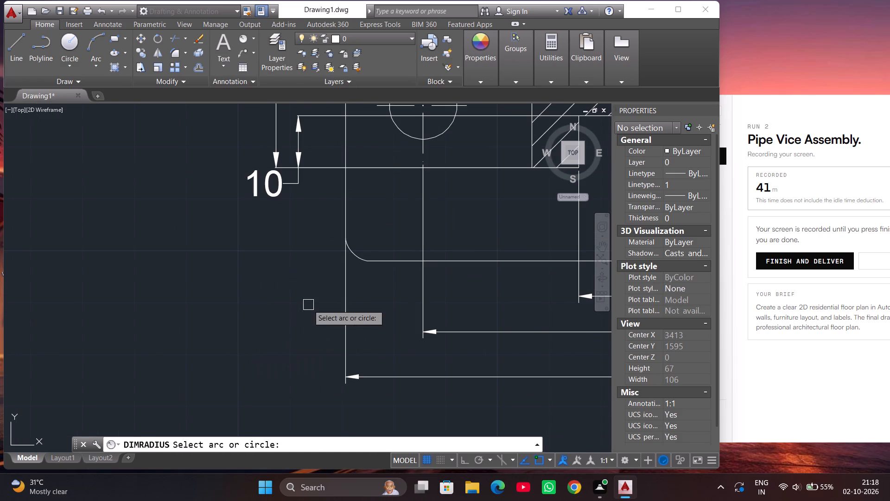
click(353, 253)
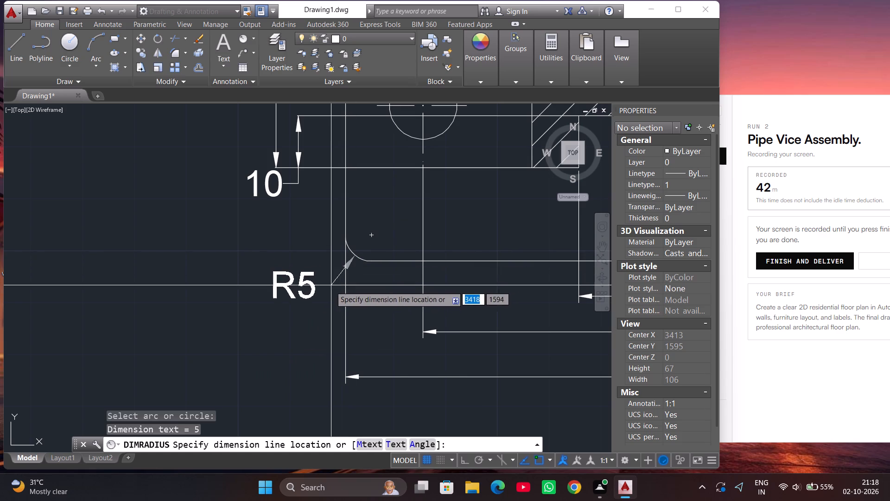
click(317, 309)
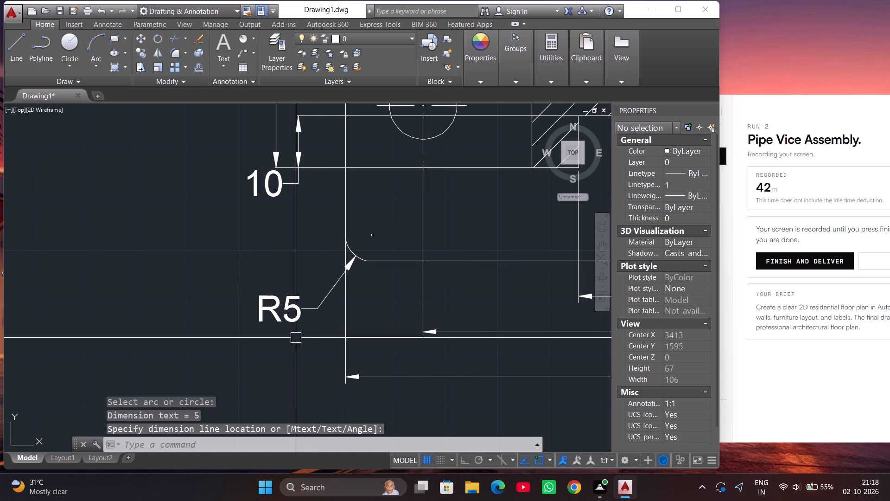
scroll(245, 366, down, 2)
key(Escape)
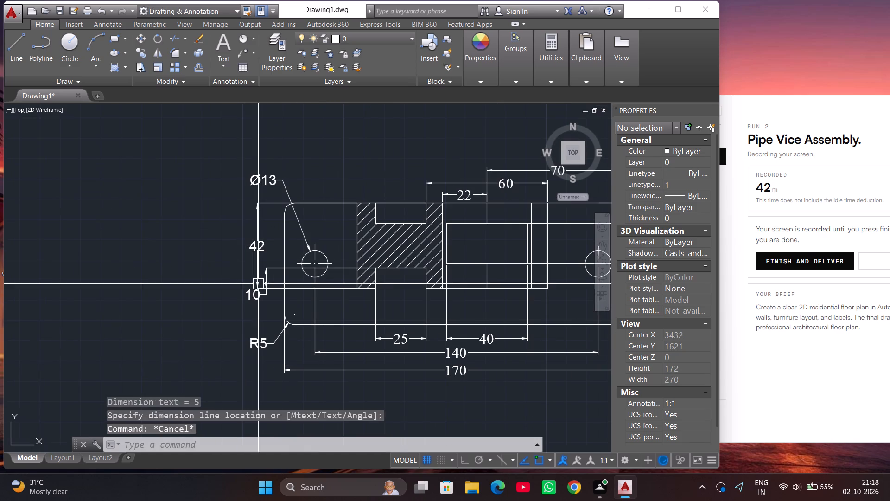
Change the font of the left hole's diameter dimension text to Times New Roman.
double_click(269, 180)
scroll(269, 179, up, 2)
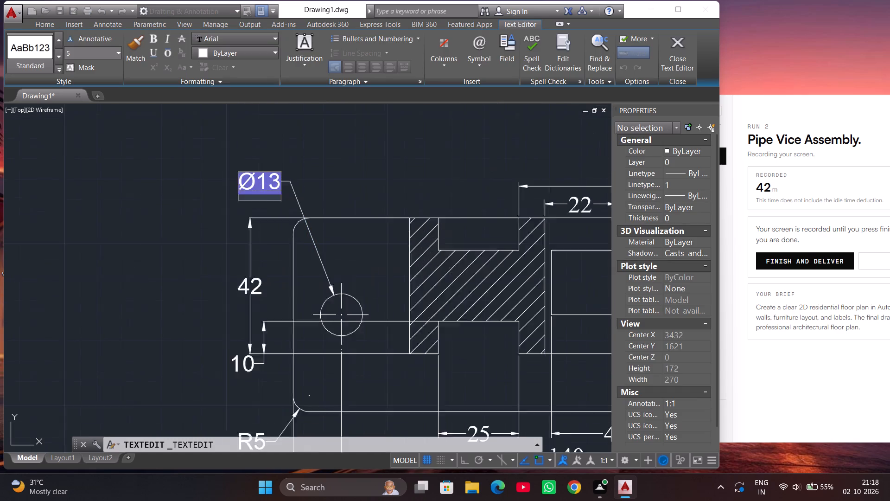
scroll(269, 179, up, 1)
click(272, 180)
click(258, 40)
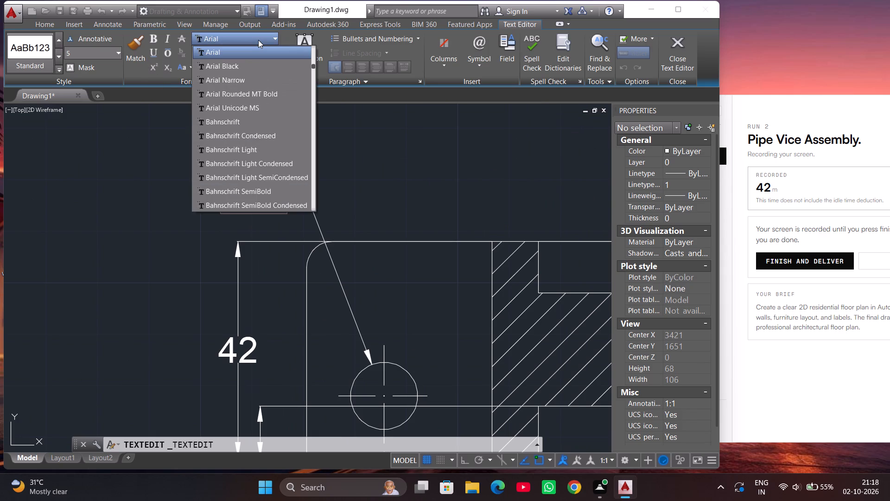
text(tim)
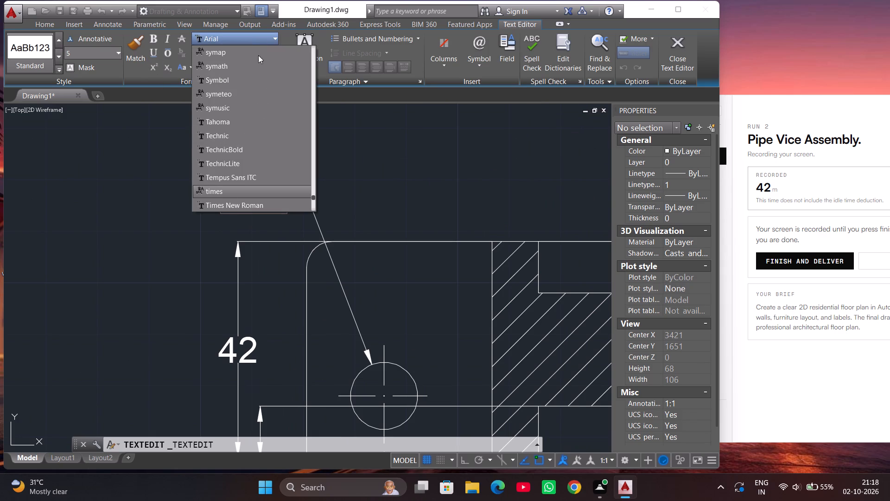
scroll(257, 82, down, 2)
click(250, 128)
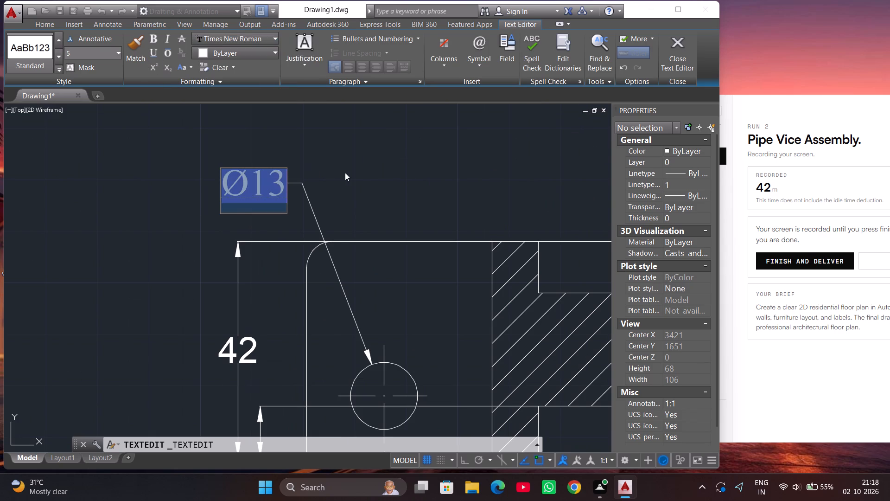
click(352, 172)
Change the font of the lower-left corner's radius dimension text to Times New Roman.
scroll(271, 193, down, 2)
scroll(250, 369, up, 2)
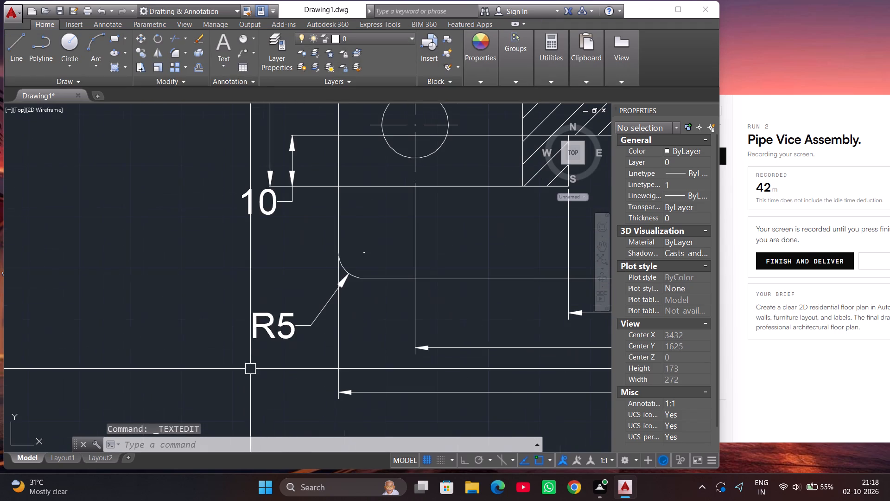
double_click(273, 339)
click(282, 328)
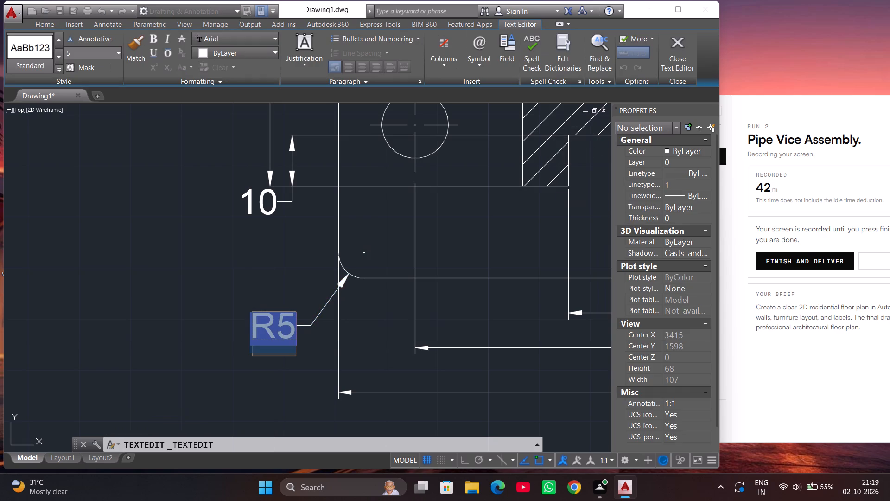
click(217, 33)
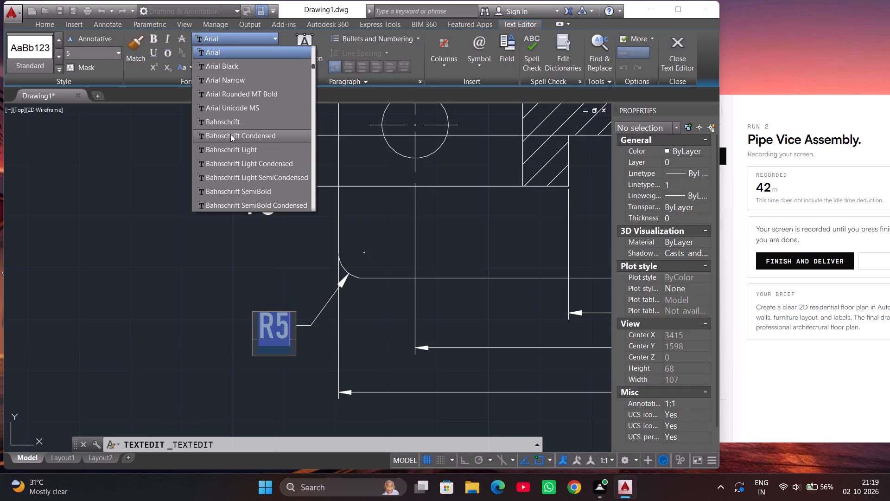
text(tim)
scroll(231, 137, down, 2)
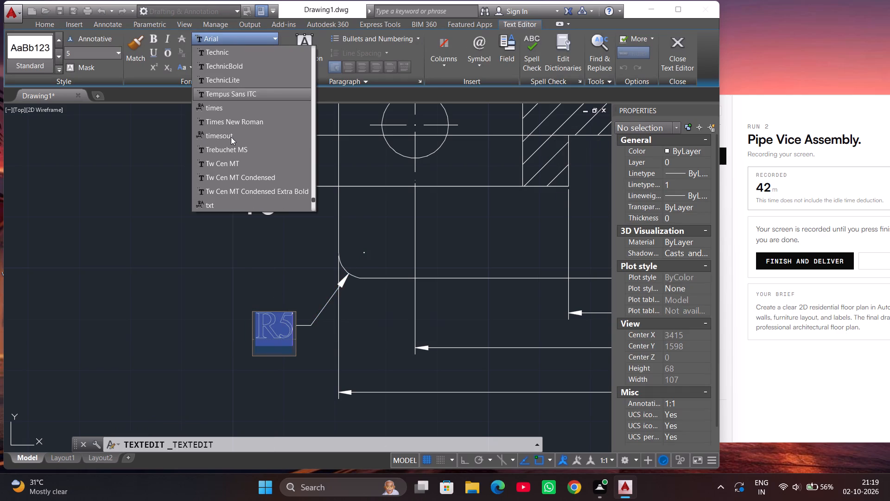
click(248, 122)
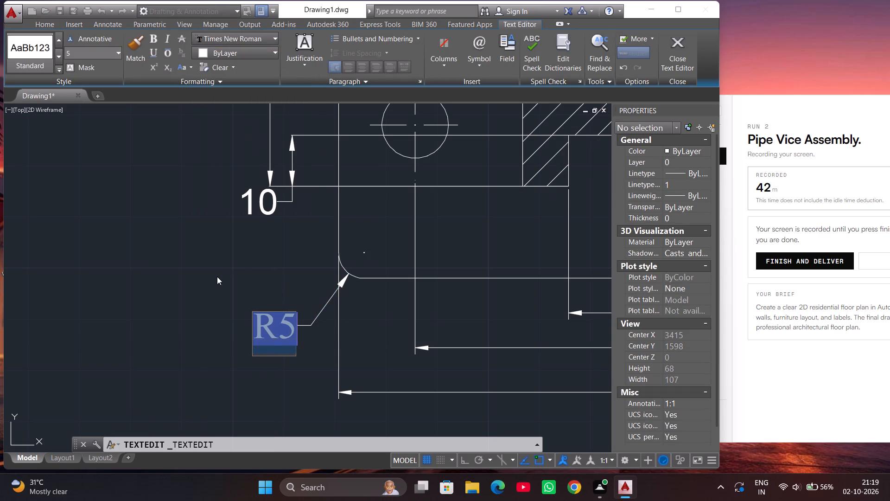
click(217, 276)
Start a multiline text box just below the left hole's diameter text, with height 5 and the Times New Roman font.
scroll(253, 321, down, 1)
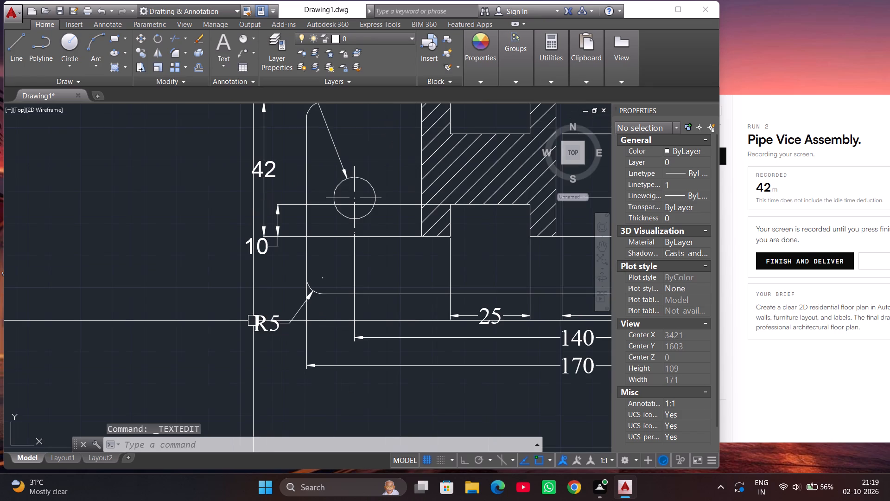
scroll(253, 321, down, 1)
scroll(155, 348, down, 1)
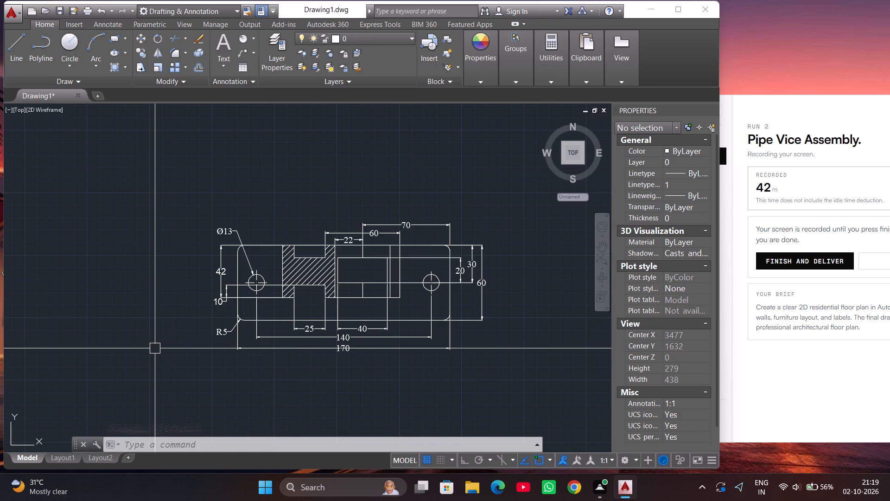
text(mt)
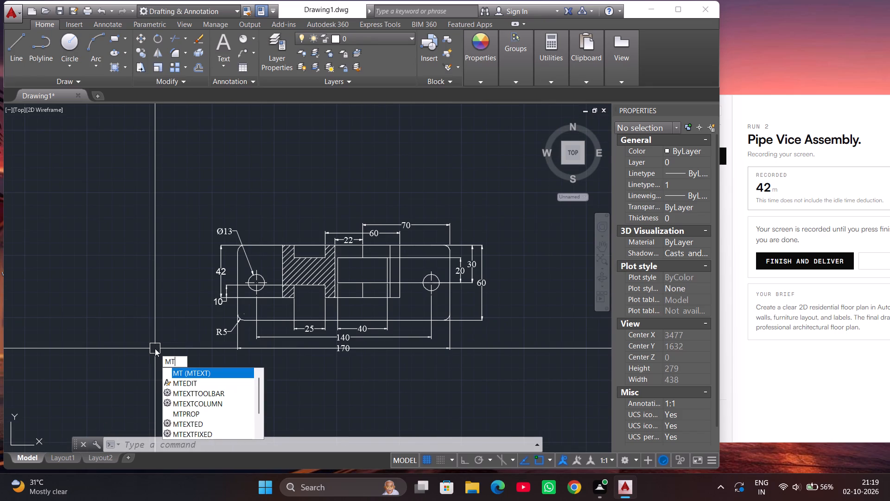
key(Return)
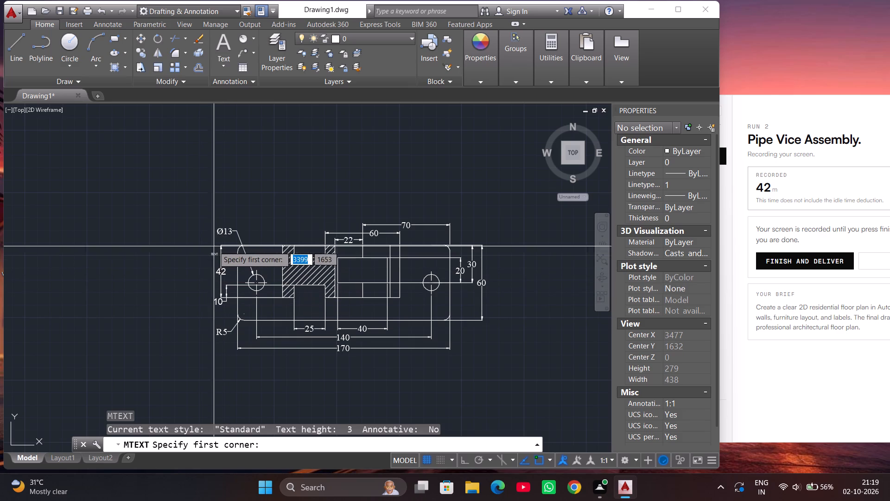
scroll(215, 241, up, 3)
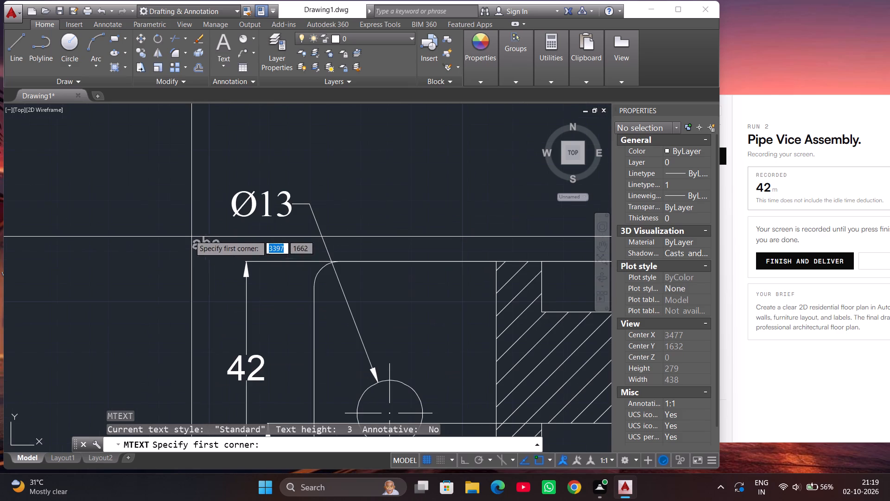
click(159, 220)
click(293, 252)
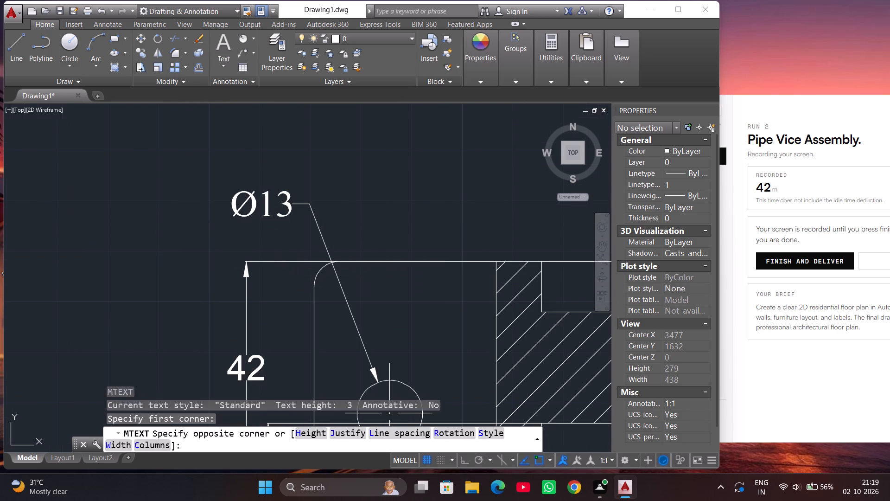
click(85, 58)
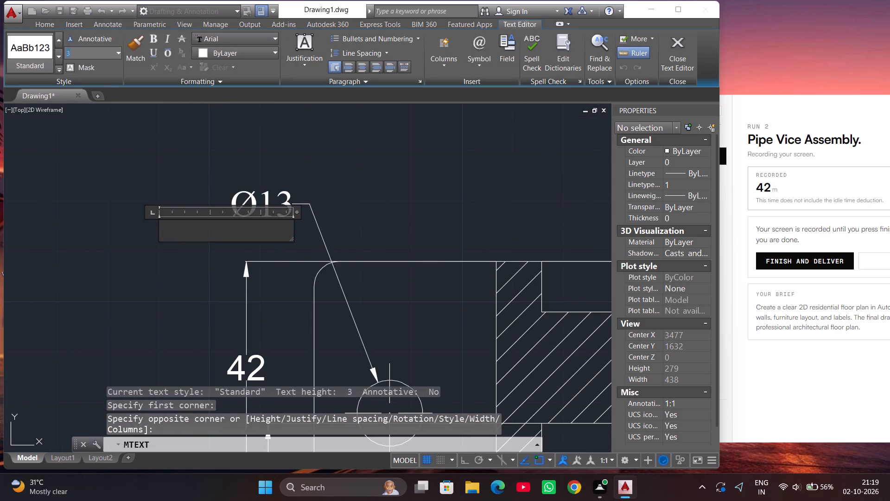
key(BackSpace)
key(5)
key(Return)
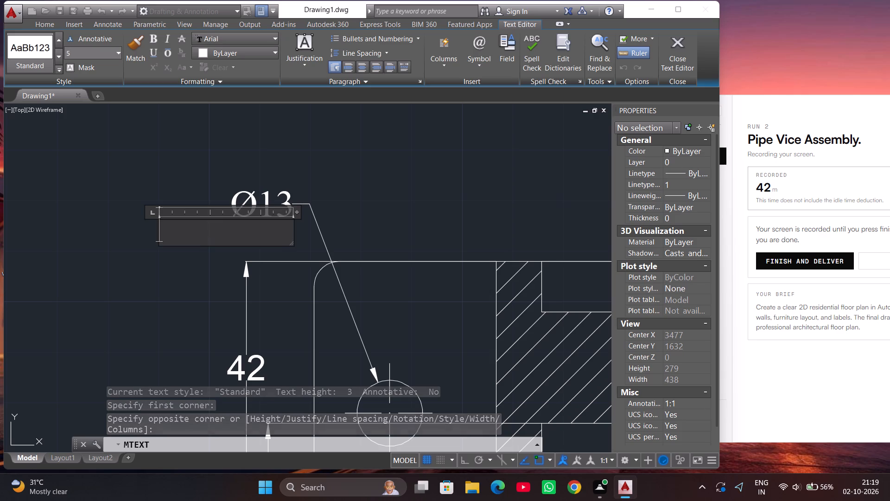
click(218, 35)
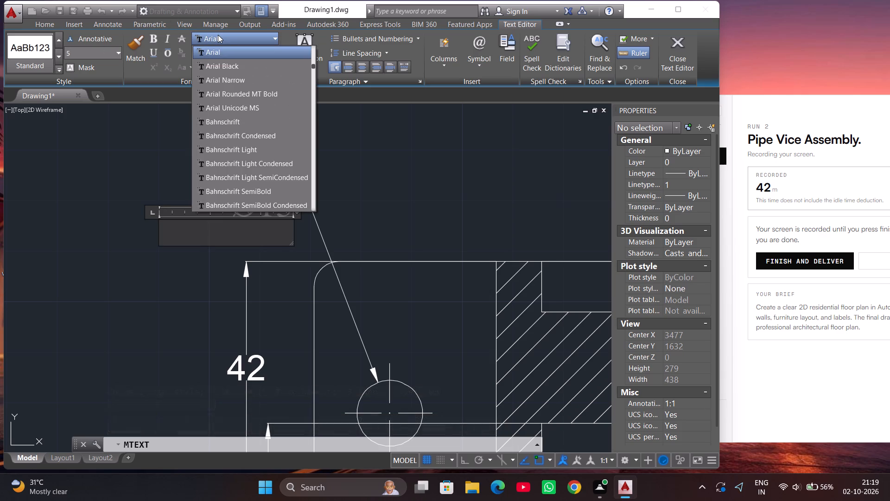
text(tim)
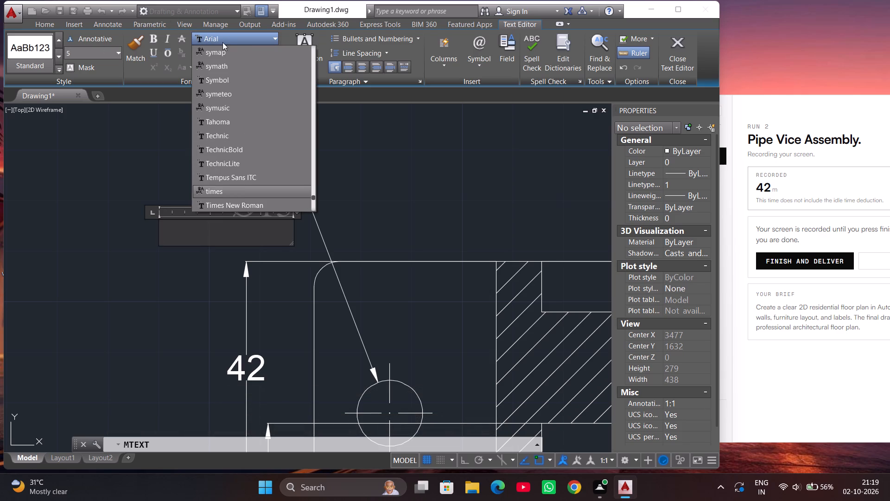
scroll(242, 72, down, 1)
click(242, 164)
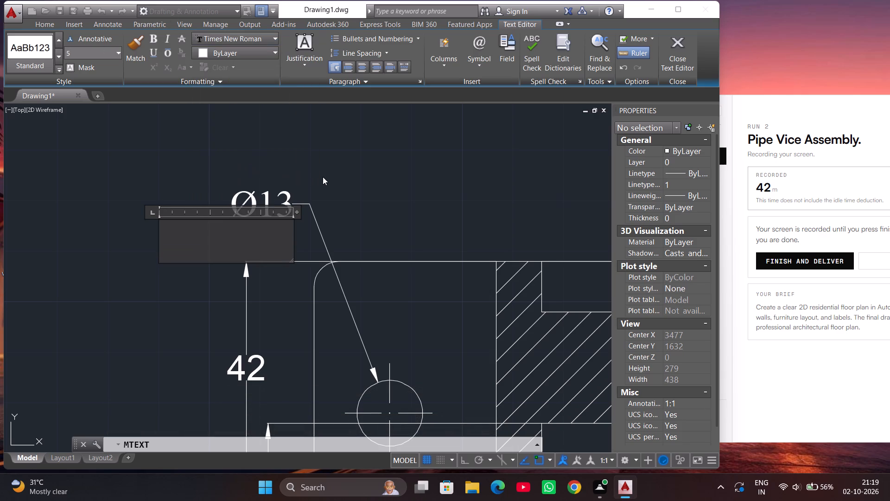
Enter the note "2 HOLES" in capitals and widen its text box so the note fits on one line.
key(2)
key(space)
key(space)
key(h)
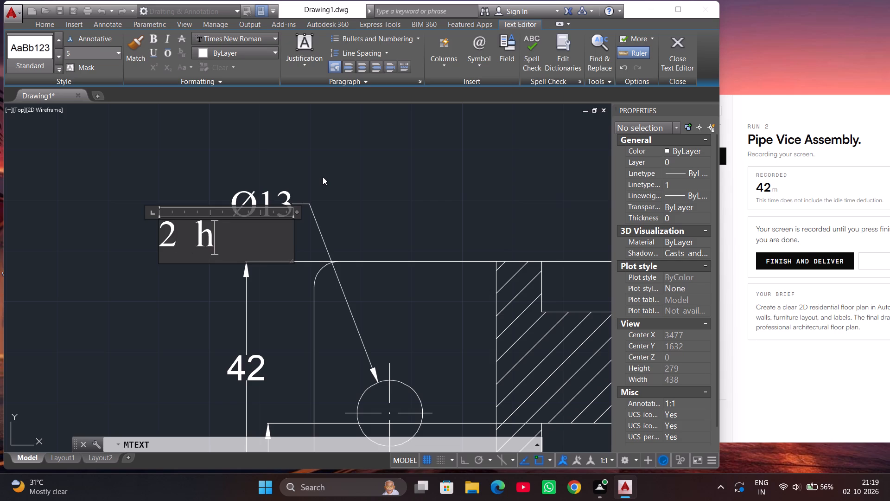
text(ol)
key(BackSpace)
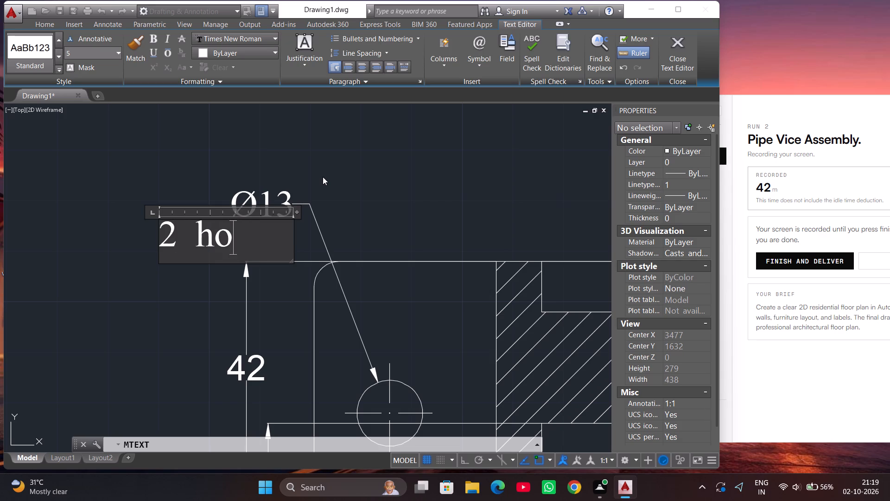
key(BackSpace)
key(BackSpace)
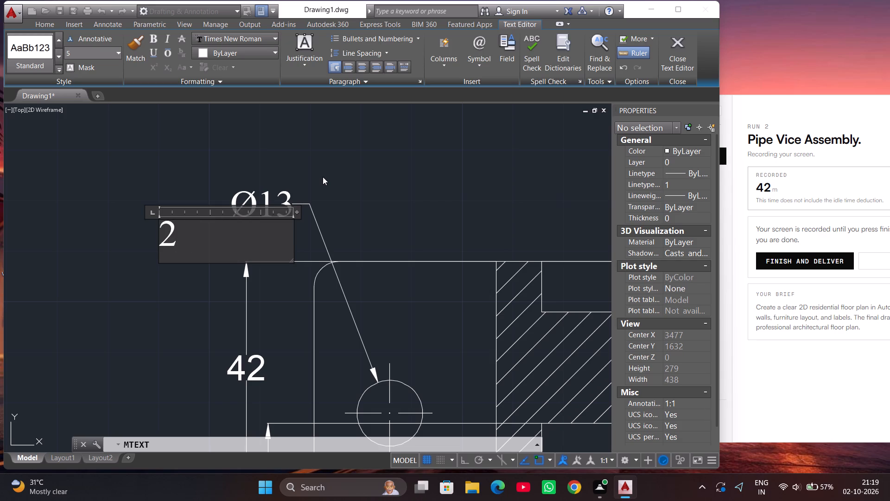
text(HOLES)
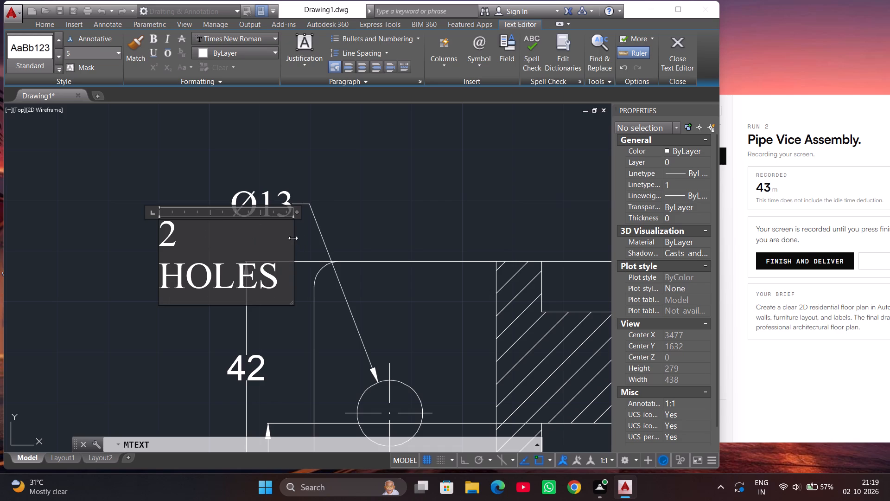
drag(293, 238, 351, 231)
click(414, 199)
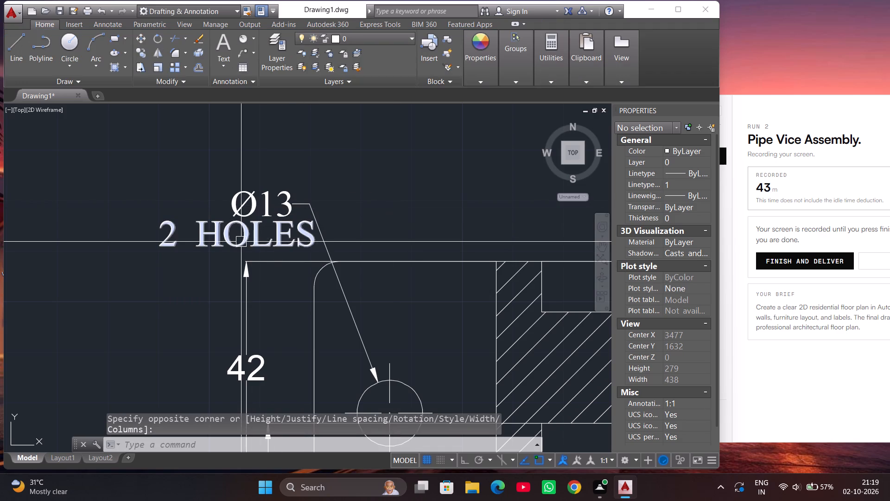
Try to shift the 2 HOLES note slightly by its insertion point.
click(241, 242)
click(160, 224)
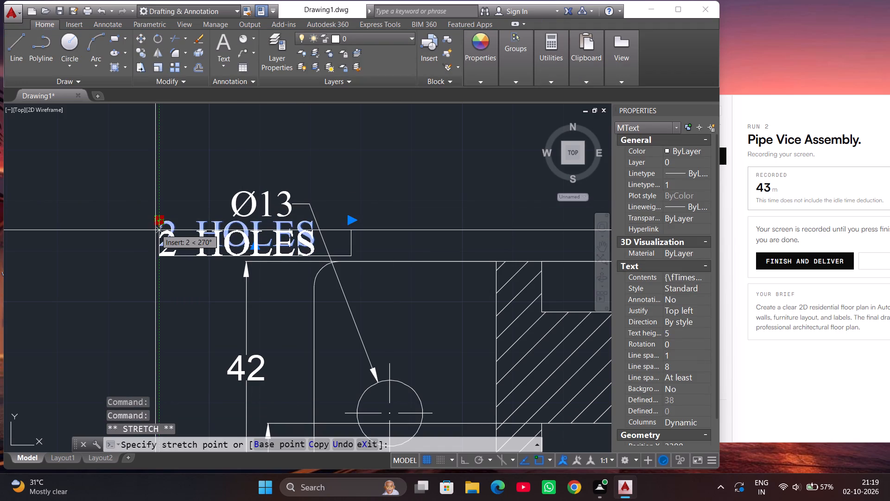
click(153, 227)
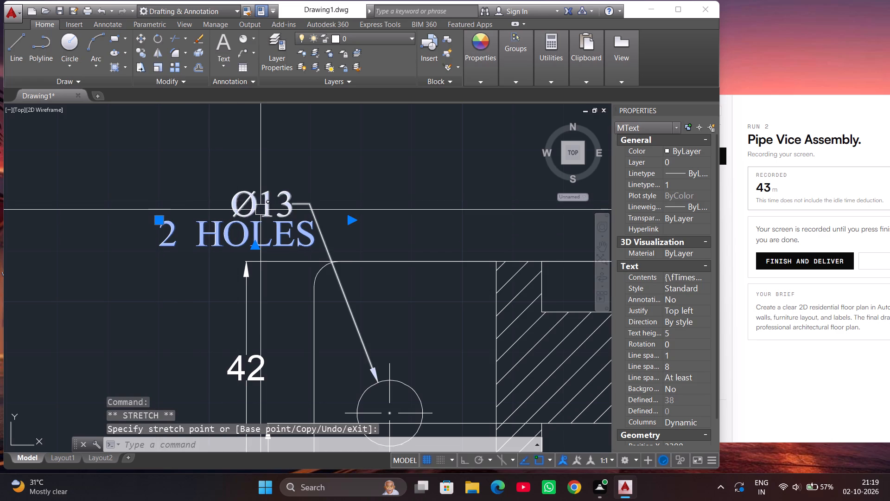
Raise the left hole's diameter text away from the 2 HOLES note, and shift the note slightly up and left, clear of the leader.
click(261, 210)
click(266, 206)
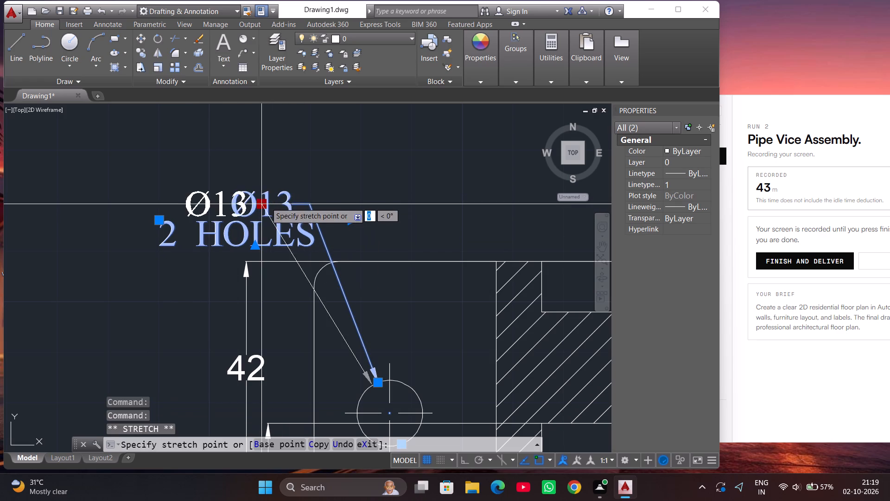
click(294, 170)
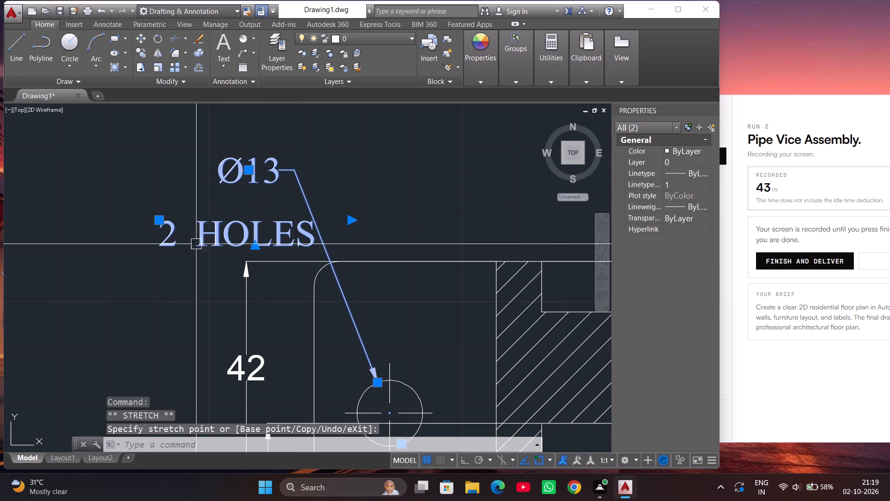
click(160, 222)
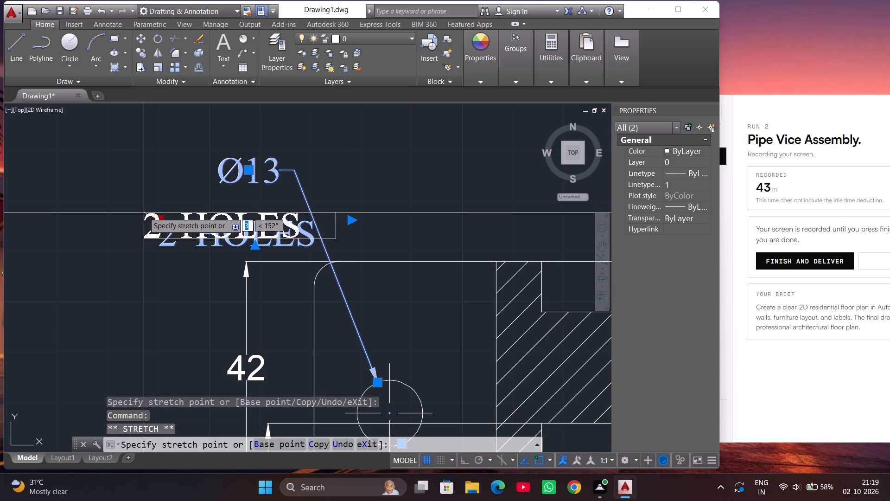
click(144, 212)
key(Escape)
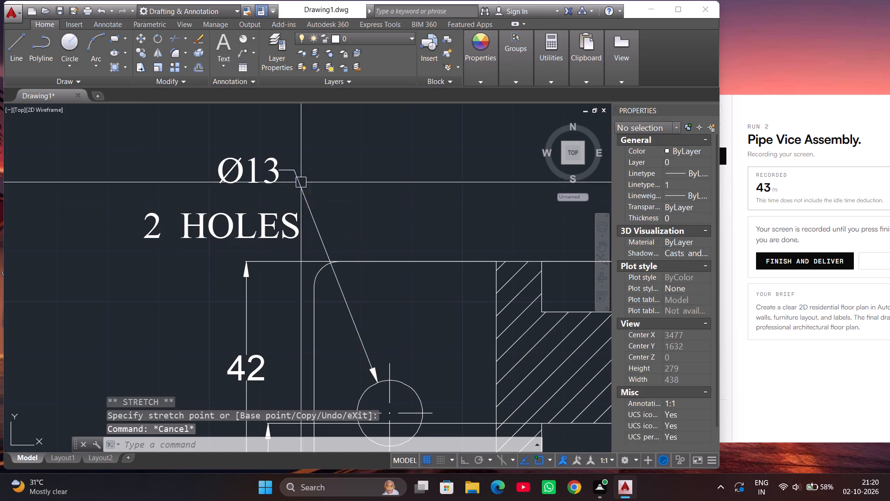
Reposition the left hole's diameter text so it sits centred just above the 2 HOLES note.
click(285, 173)
click(244, 170)
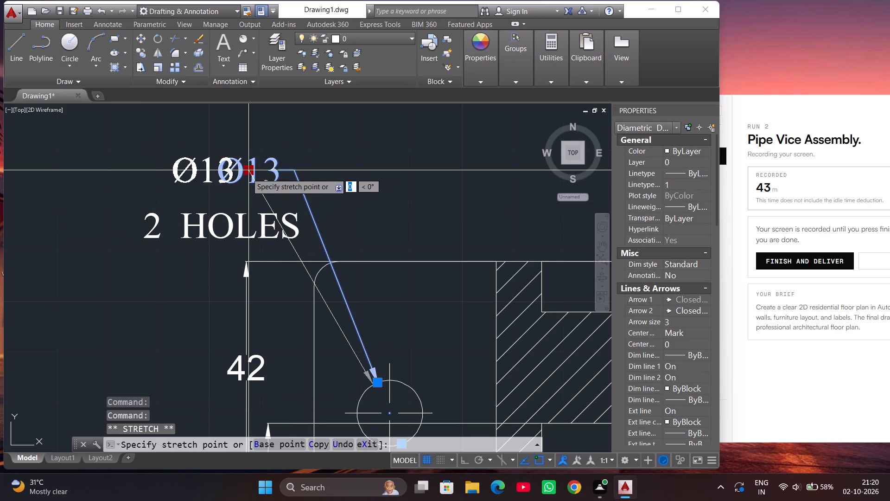
click(284, 189)
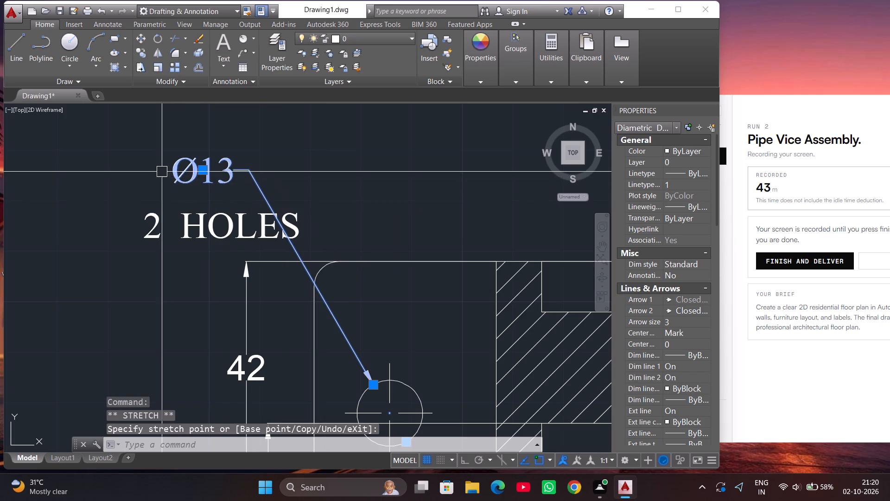
click(201, 170)
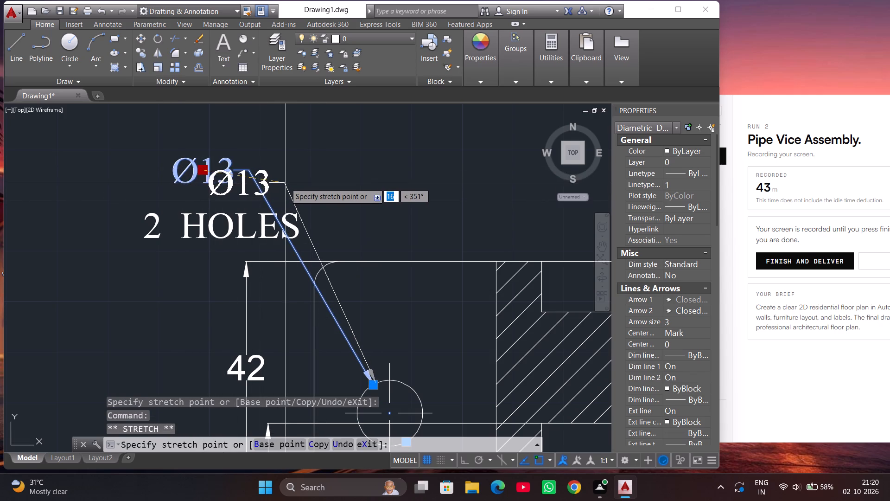
click(290, 187)
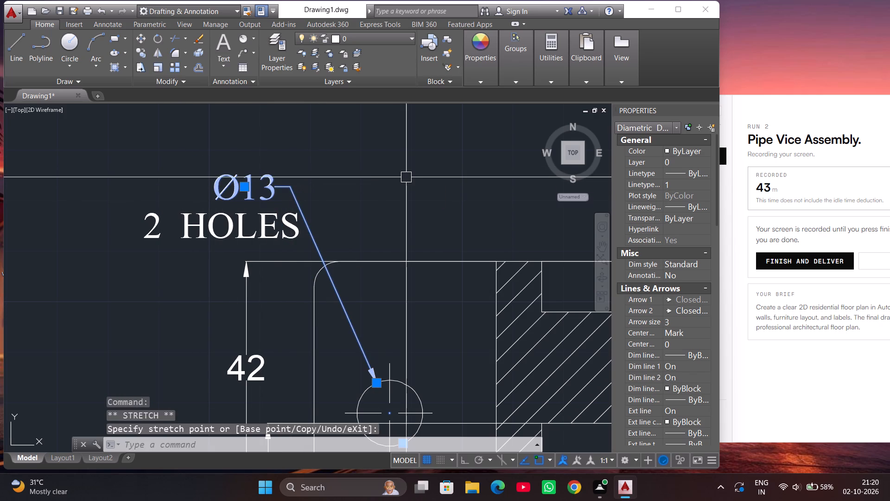
key(Escape)
Start a multiline text box below the overall 170 dimension, with height 7 and the Times New Roman font.
scroll(408, 176, down, 1)
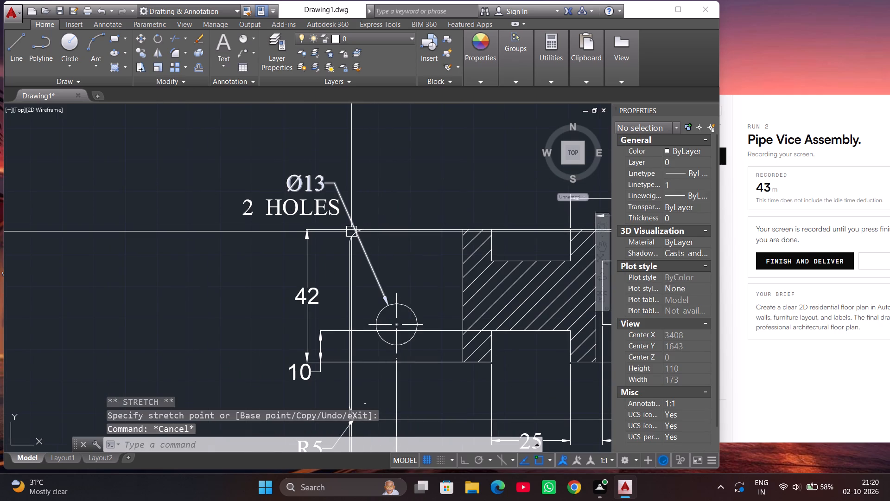
scroll(268, 239, down, 1)
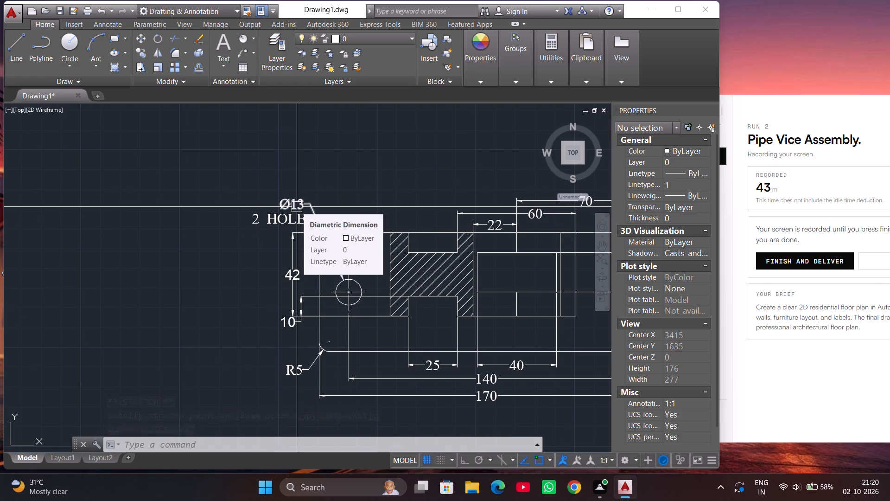
scroll(297, 207, down, 1)
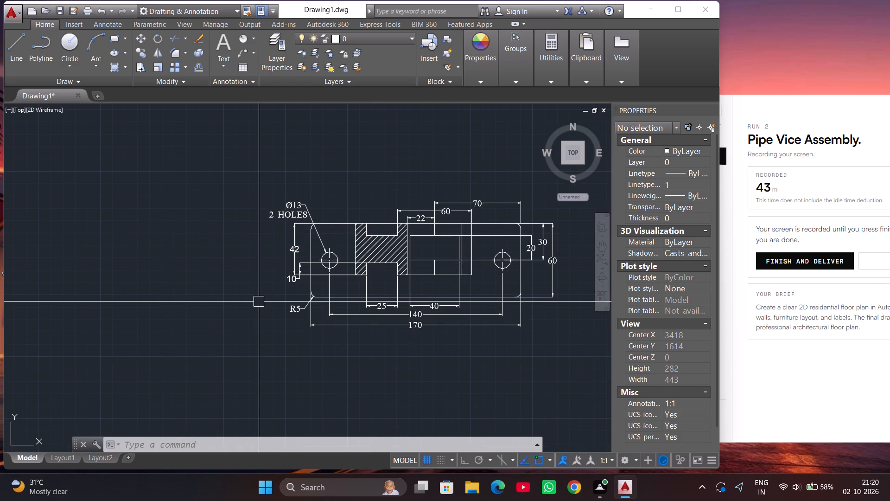
scroll(236, 302, down, 1)
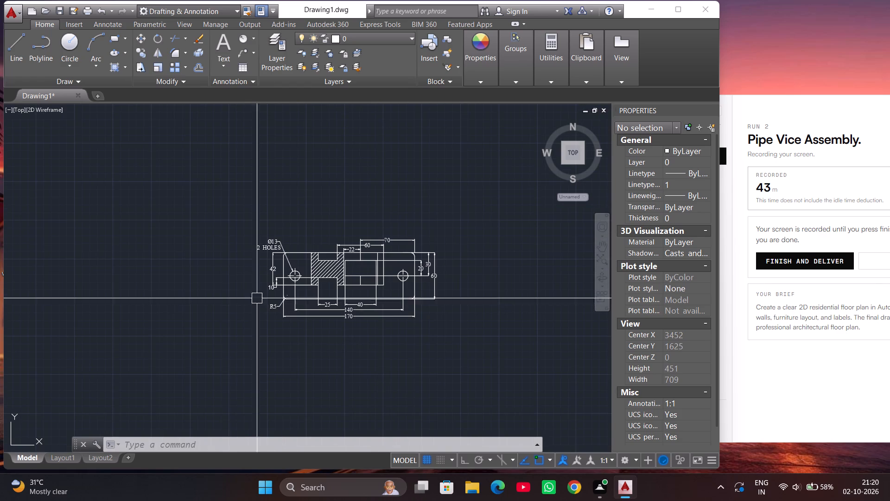
scroll(425, 327, up, 1)
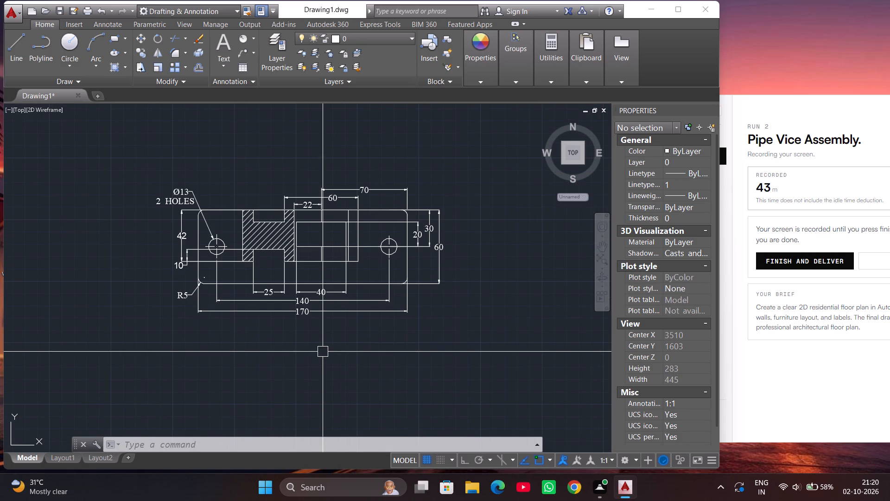
text(MT)
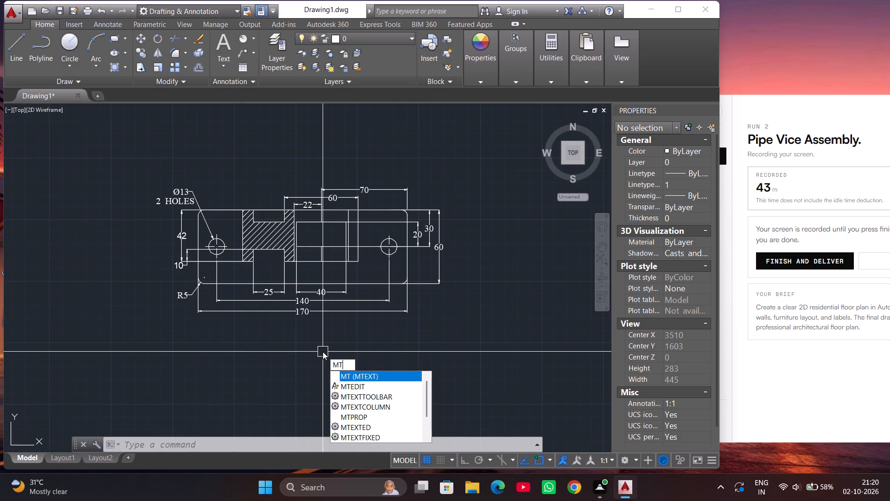
key(Return)
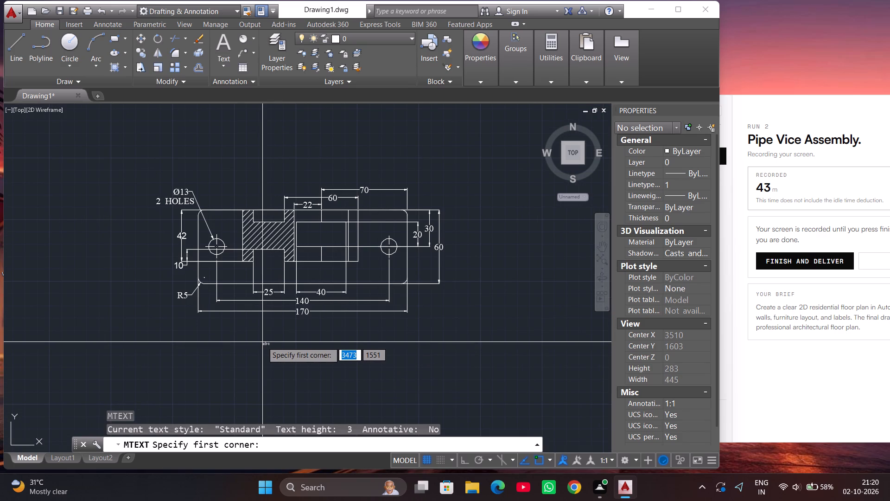
click(260, 332)
click(380, 358)
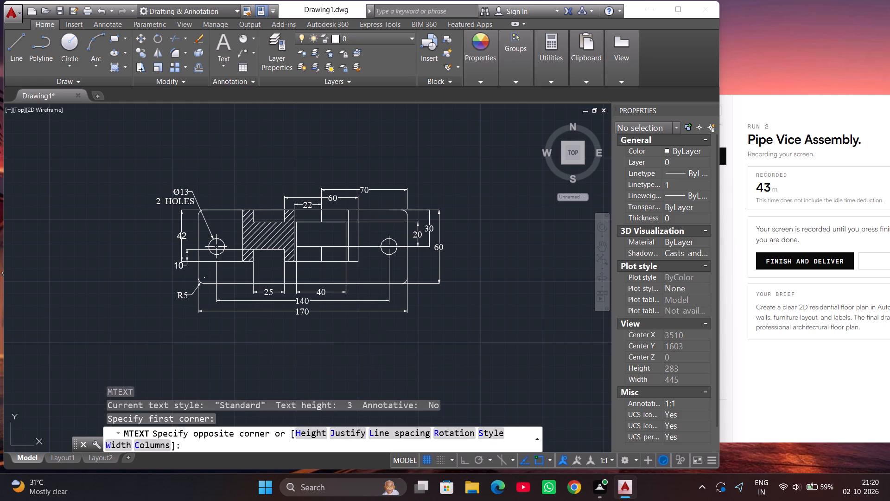
click(94, 51)
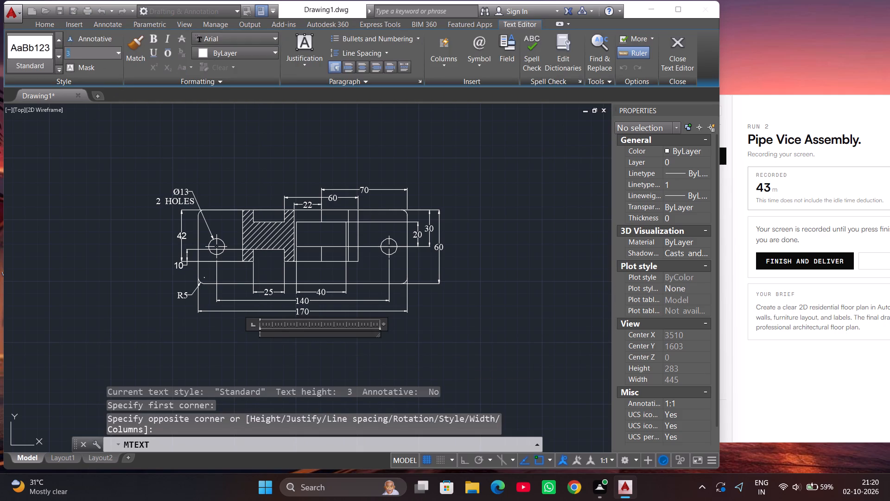
key(BackSpace)
key(7)
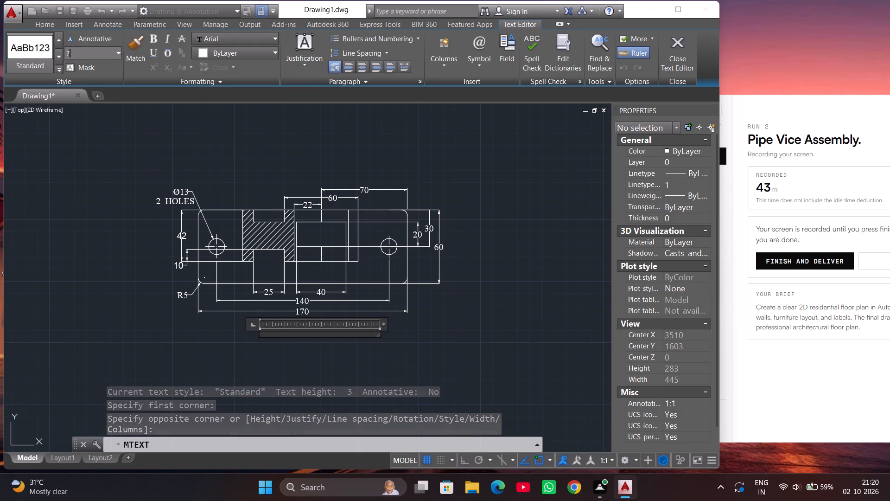
key(Return)
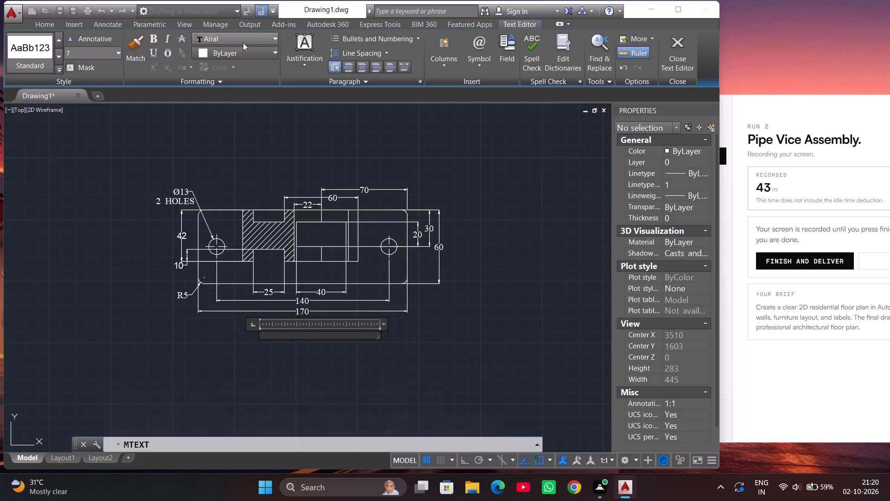
click(243, 43)
text(TIM)
scroll(224, 90, down, 1)
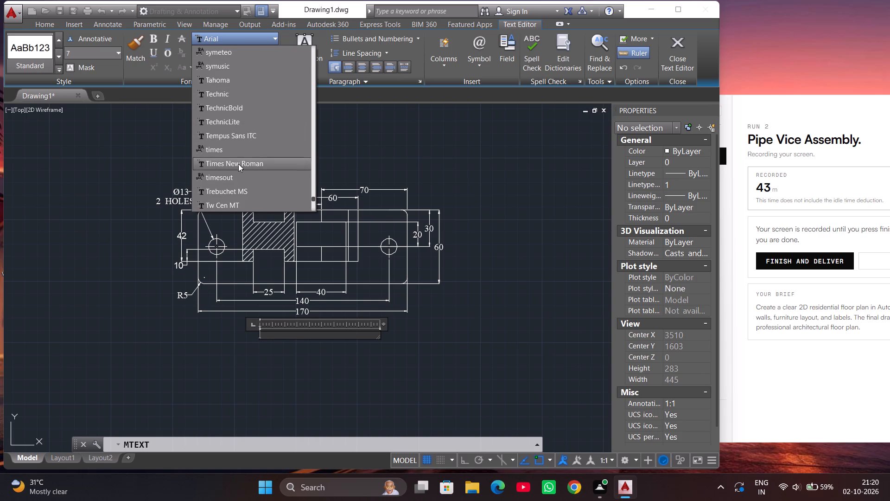
click(238, 164)
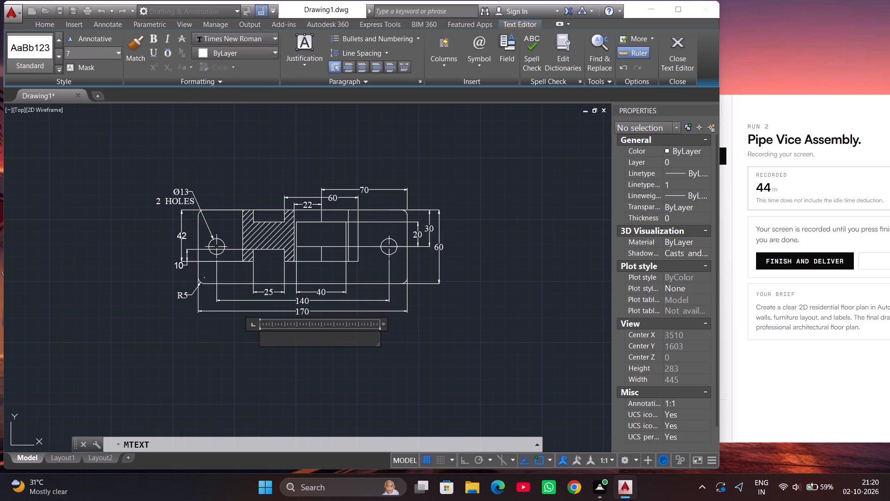
Enter the view caption "Section A-A" with a double space before A-A and finish the text.
key(s)
text(ection)
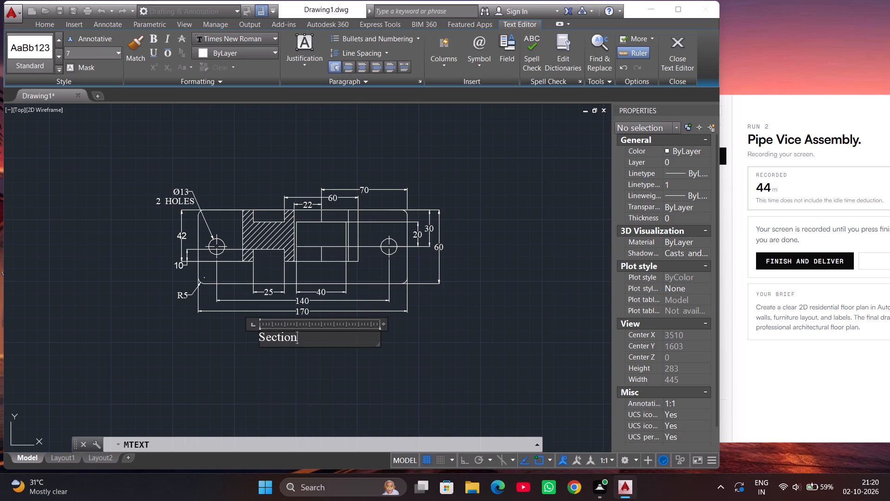
key(space)
text(A-A)
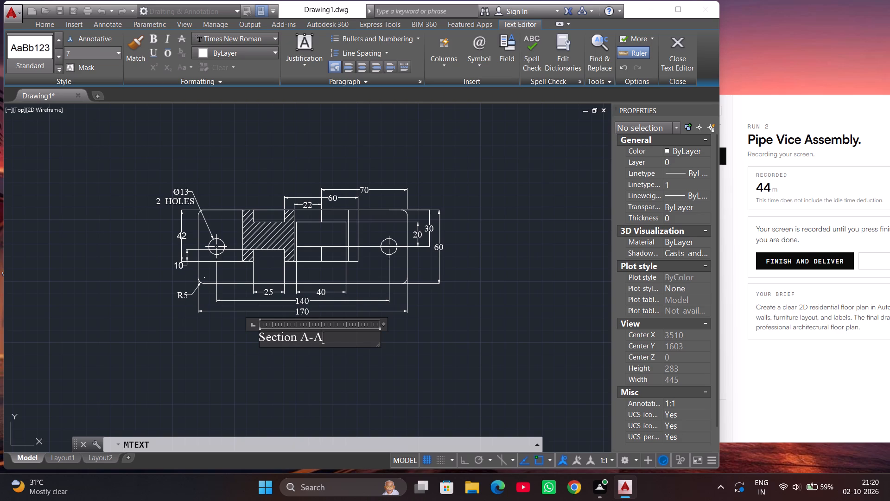
click(300, 338)
key(space)
click(319, 371)
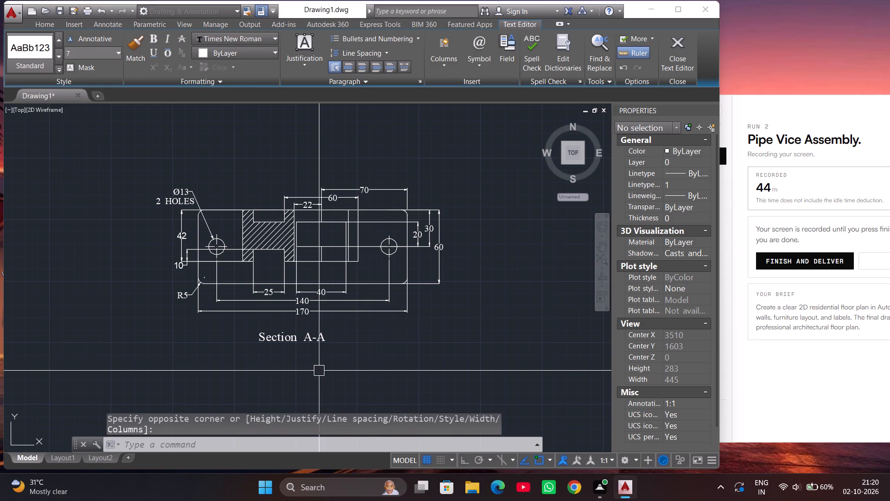
Set the text height of the whole Section A-A caption to 9.
click(273, 340)
scroll(269, 340, up, 2)
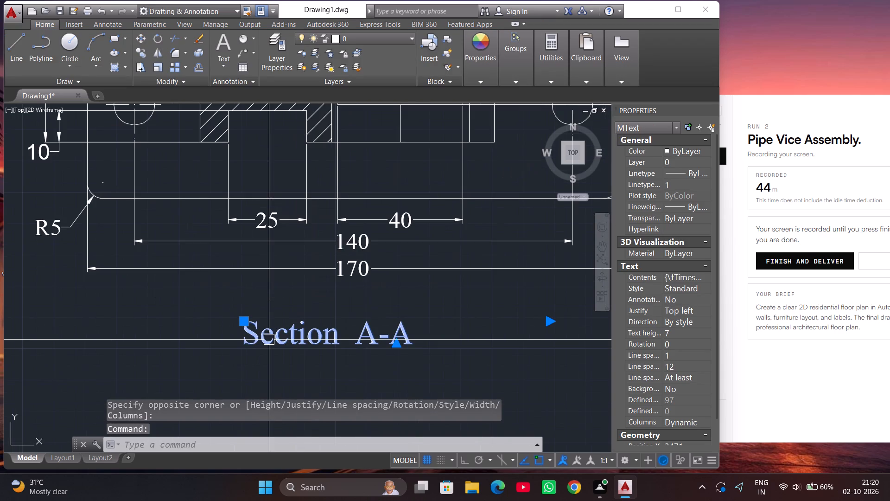
double_click(269, 340)
drag(420, 344, 200, 329)
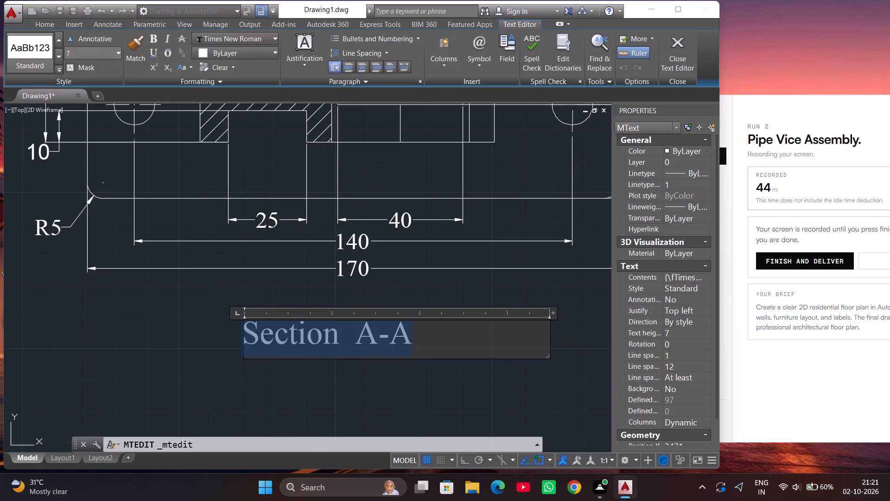
drag(200, 329, 199, 327)
click(97, 56)
key(BackSpace)
key(9)
key(Return)
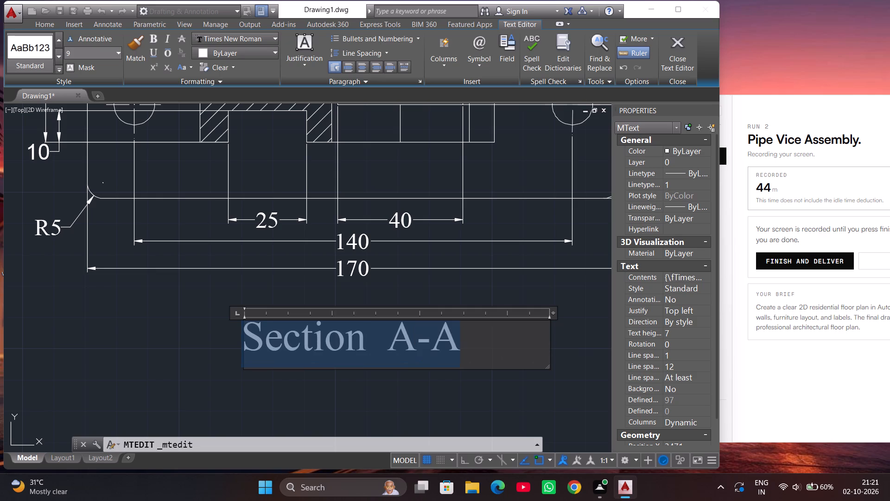
click(183, 321)
Move the Section A-A caption slightly up and left, closer beneath the overall 170 dimension.
scroll(200, 320, down, 3)
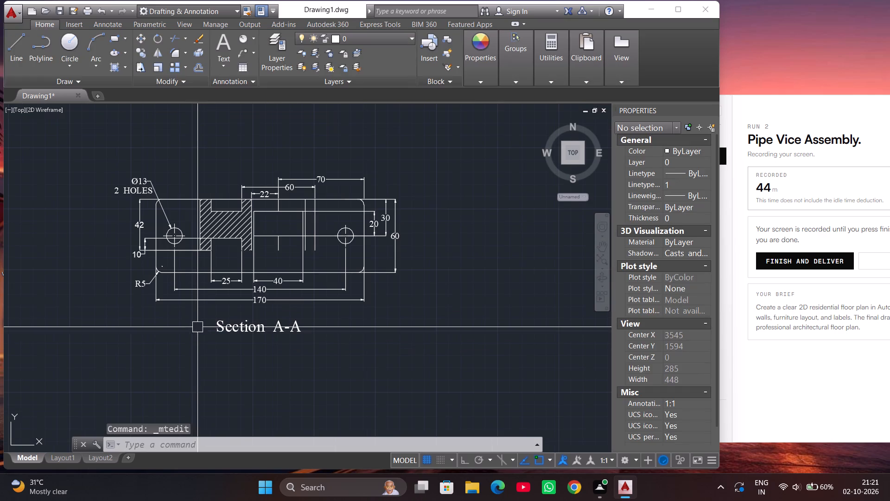
click(219, 334)
scroll(219, 334, up, 2)
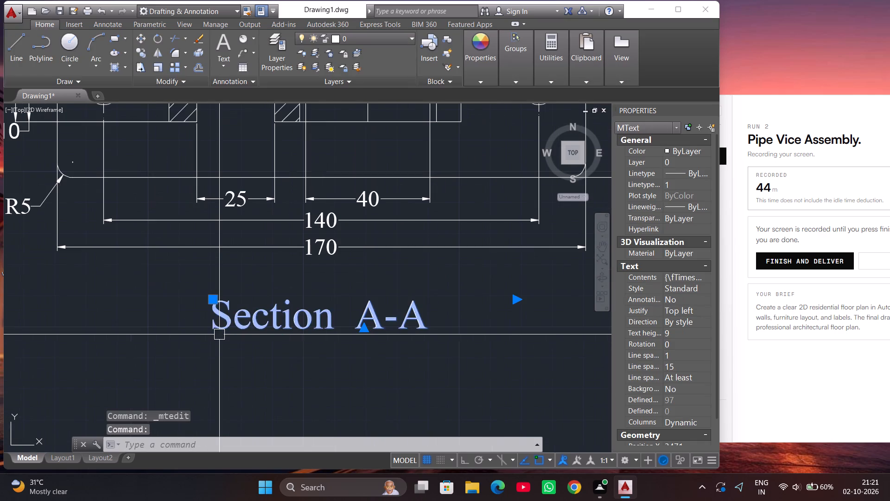
click(216, 302)
click(208, 282)
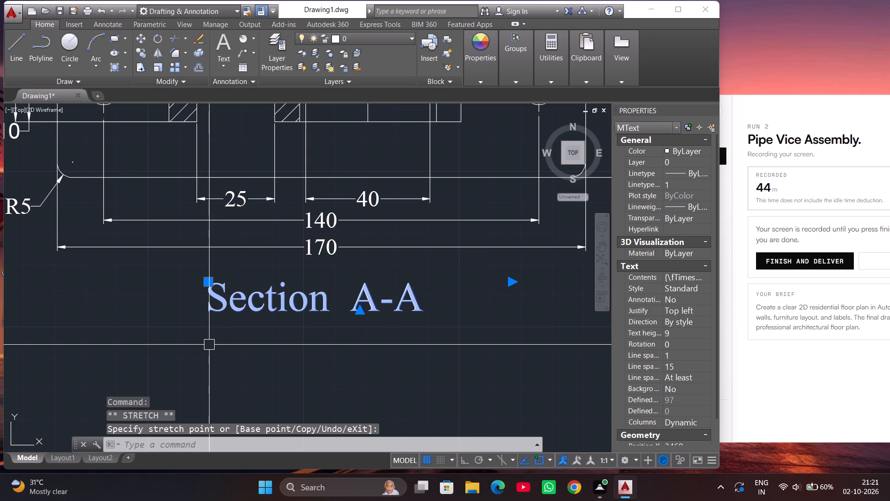
key(Escape)
scroll(199, 351, down, 2)
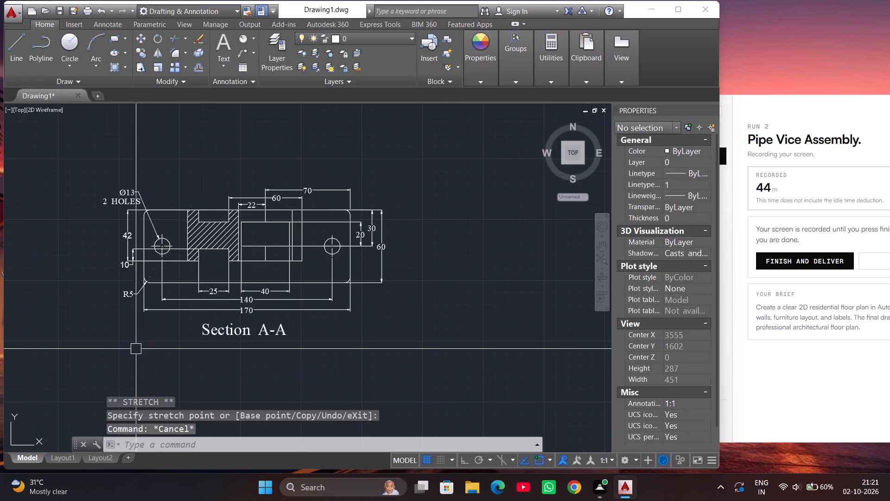
scroll(122, 348, down, 1)
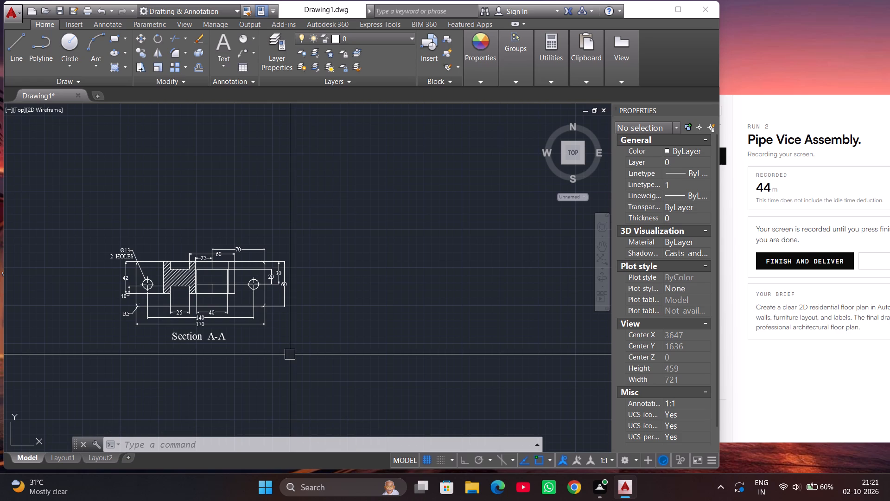
With Ortho on, draw a 170 long horizontal base line in the empty space well below the Section A-A caption.
scroll(306, 268, down, 2)
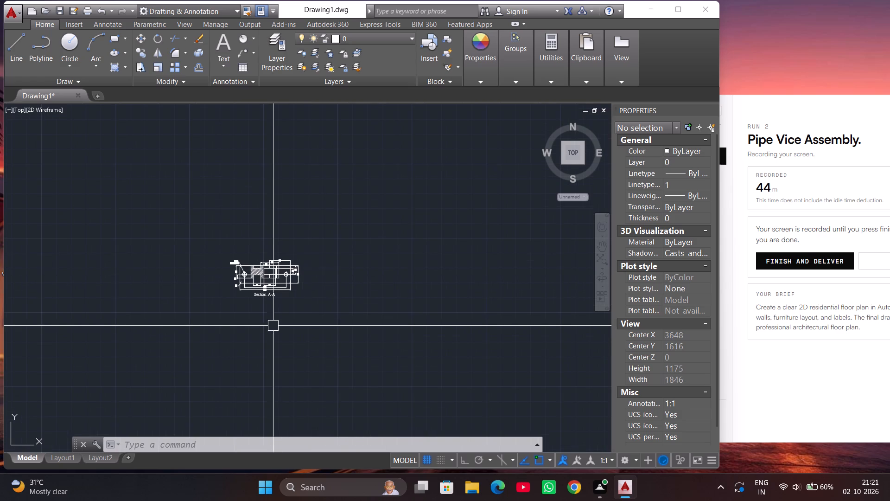
scroll(261, 350, up, 3)
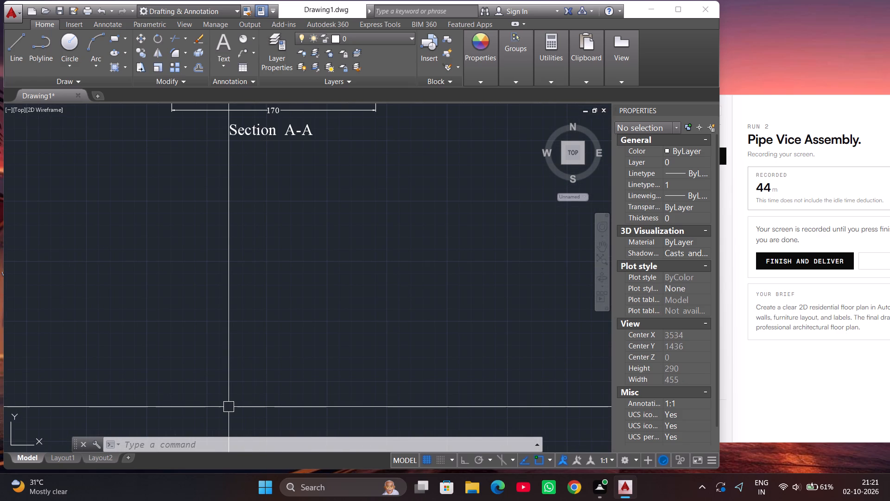
key(k)
key(BackSpace)
key(l)
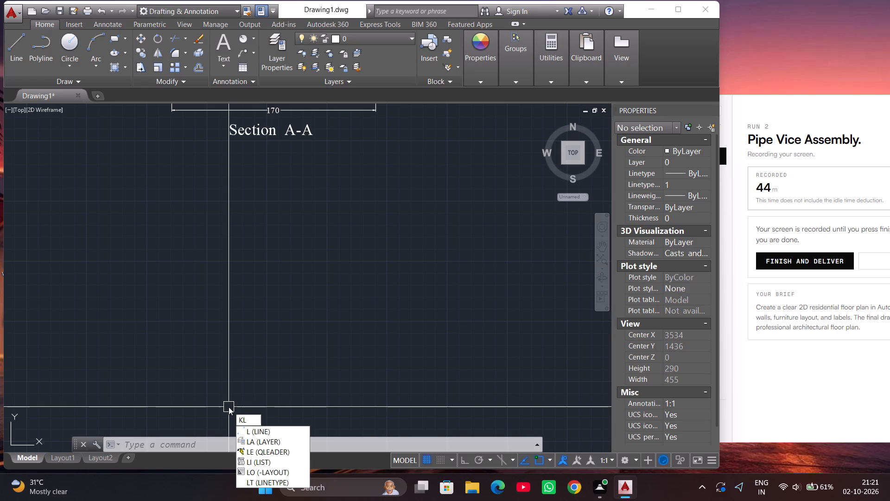
key(BackSpace)
key(BackSpace)
key(BackSpace)
key(l)
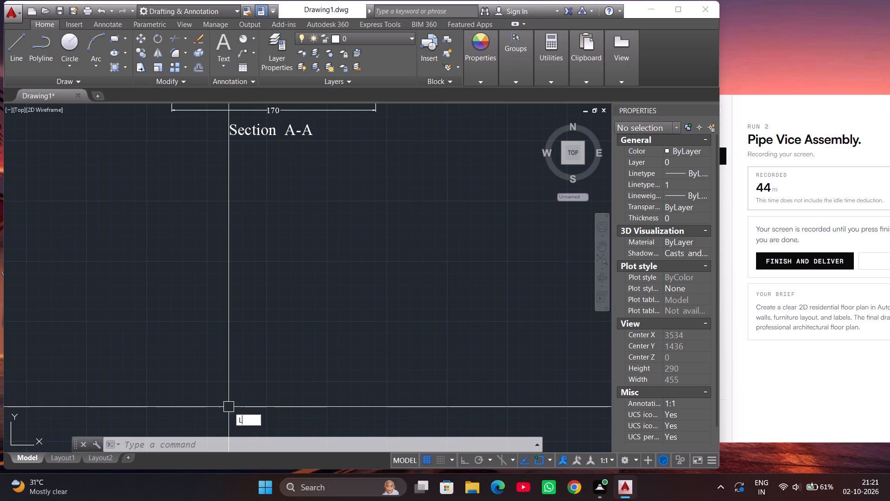
key(Return)
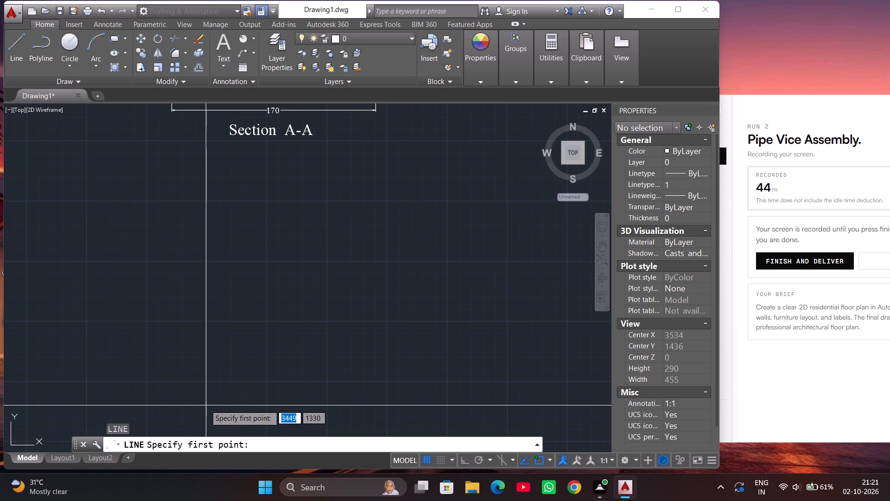
click(205, 405)
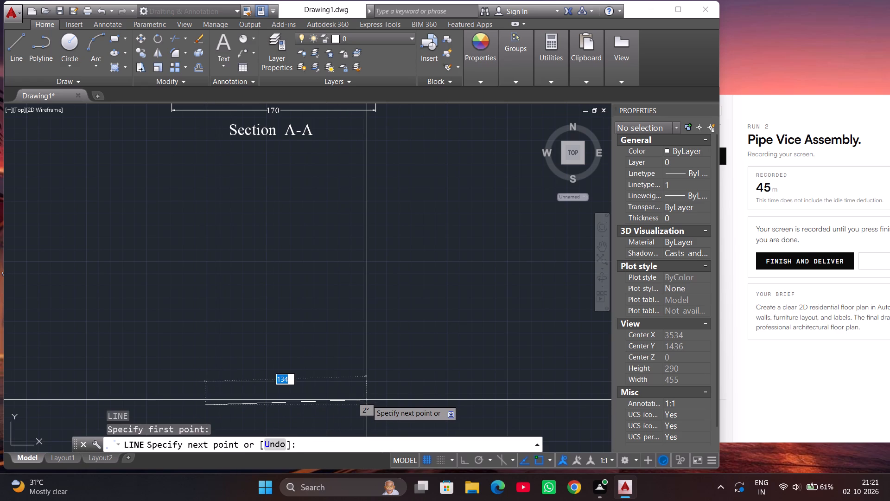
key(shift+F8)
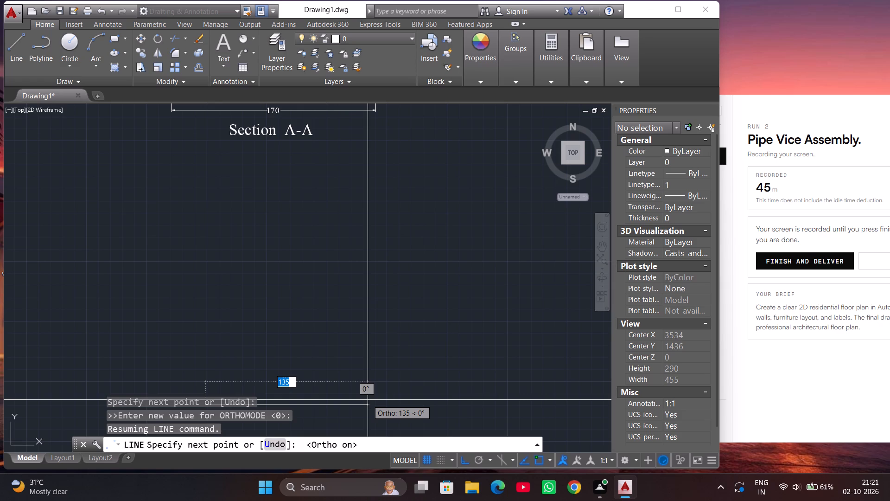
key(1)
text(70)
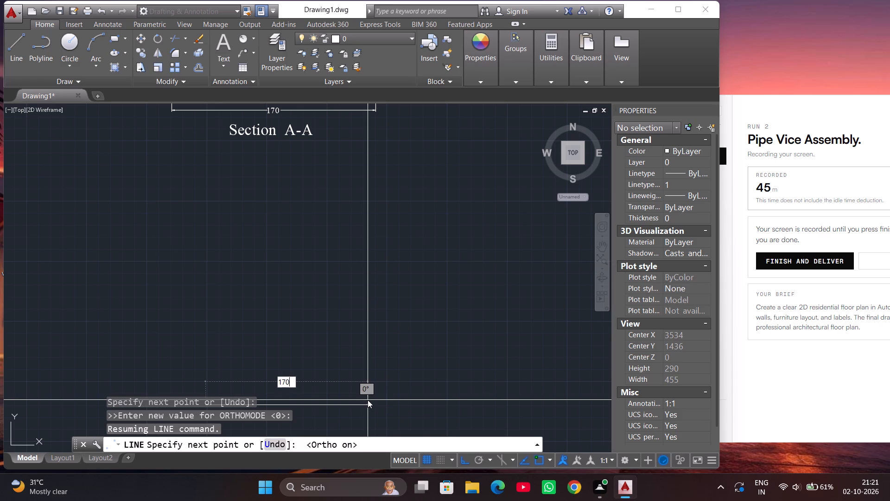
key(Return)
Continue the line 20 up and 170 back left, then down to the start point to complete the base rectangle.
scroll(463, 385, down, 2)
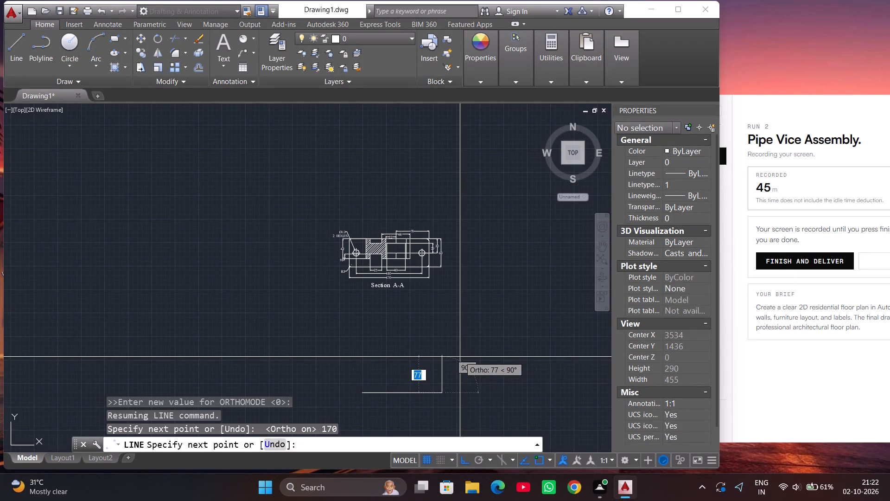
key(2)
key(0)
key(Return)
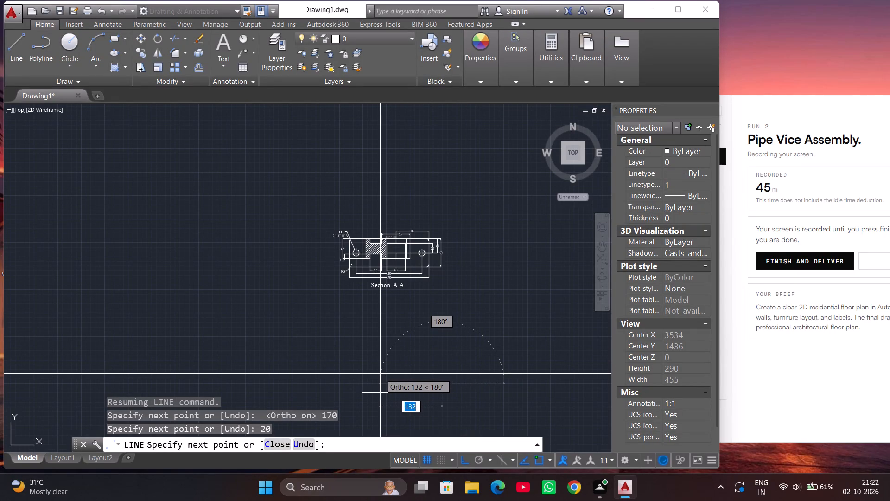
text(12)
key(BackSpace)
text(70)
key(Return)
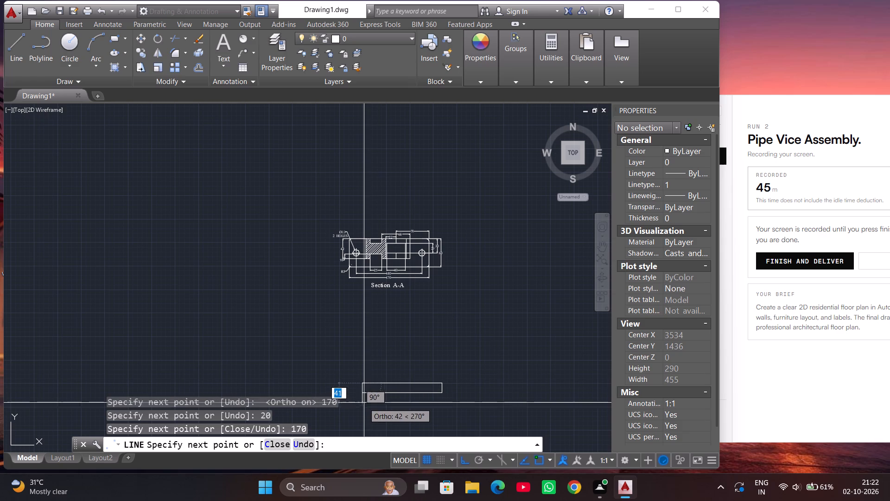
click(364, 394)
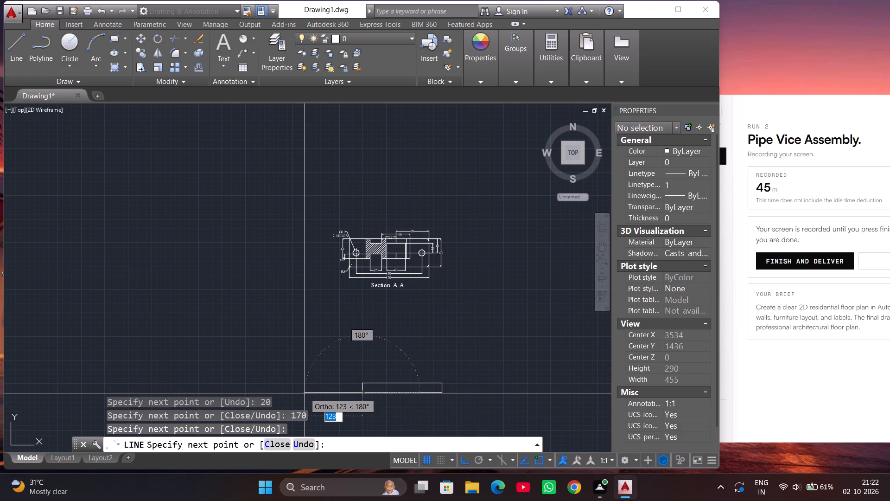
key(Escape)
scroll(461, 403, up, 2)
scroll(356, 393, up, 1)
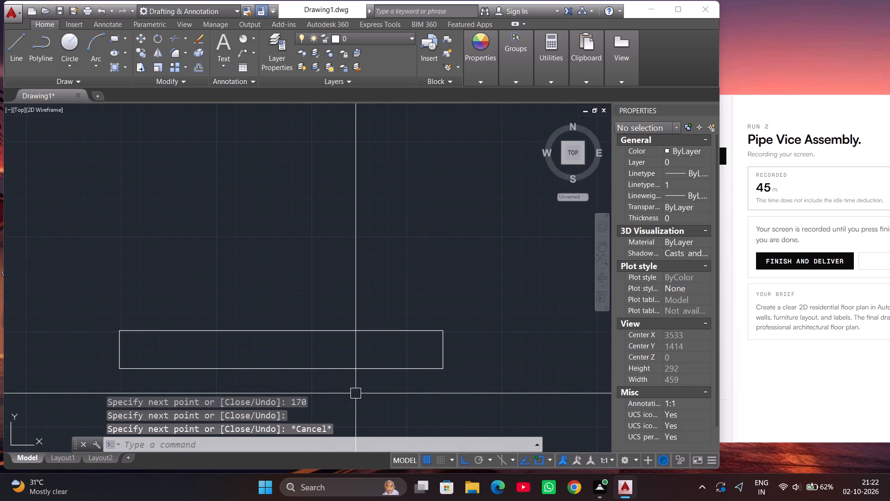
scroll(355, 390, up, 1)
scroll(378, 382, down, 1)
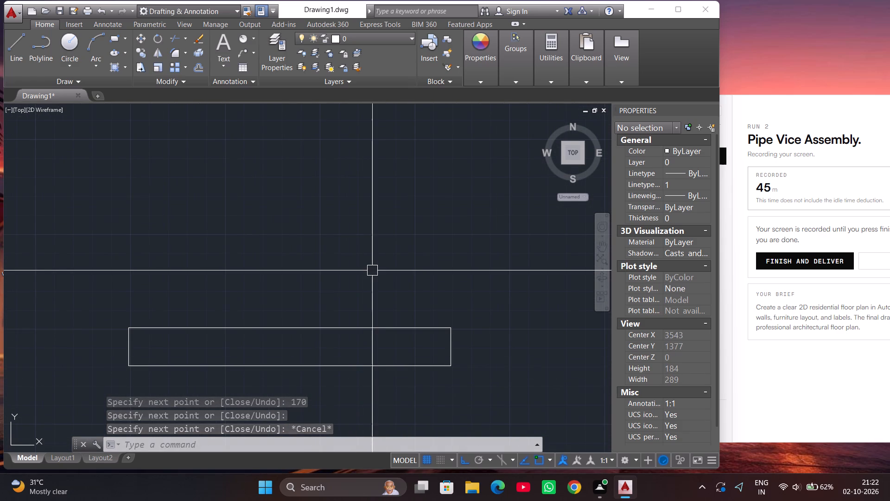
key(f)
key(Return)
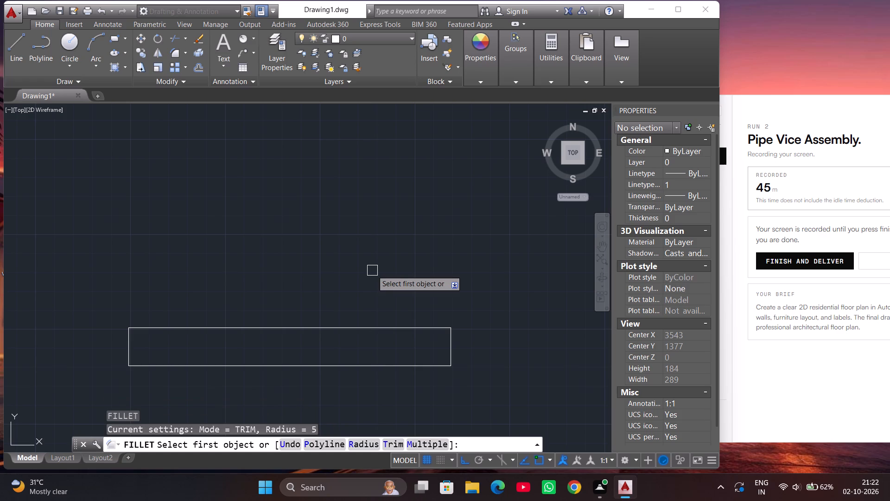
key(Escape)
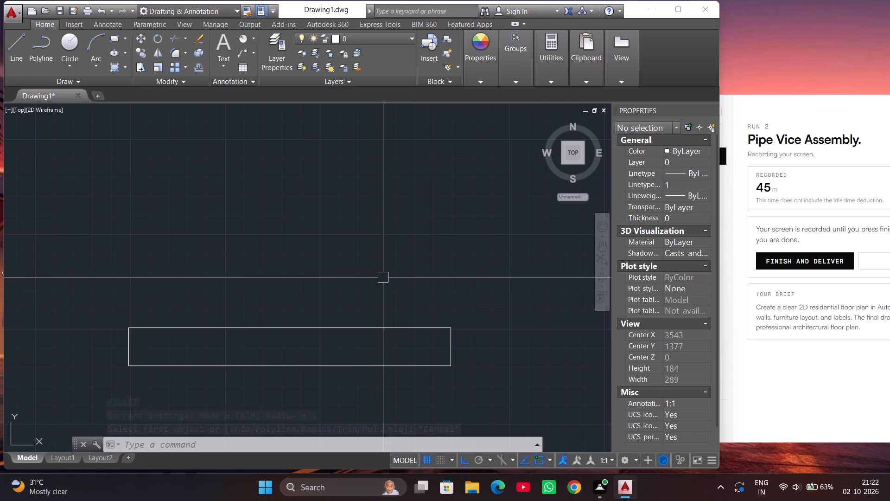
Offset the base rectangle's top edge upward by 25, and offset that new line upward by 40.
scroll(386, 277, down, 2)
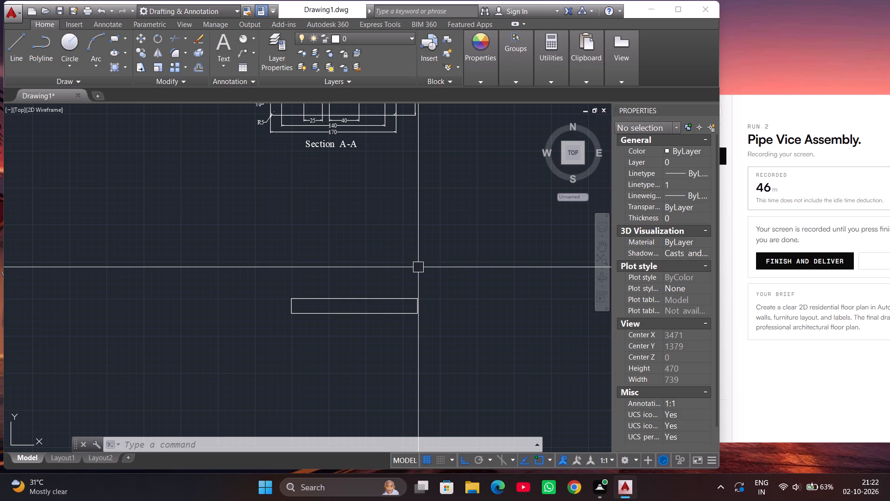
text(OF)
key(Return)
key(Return)
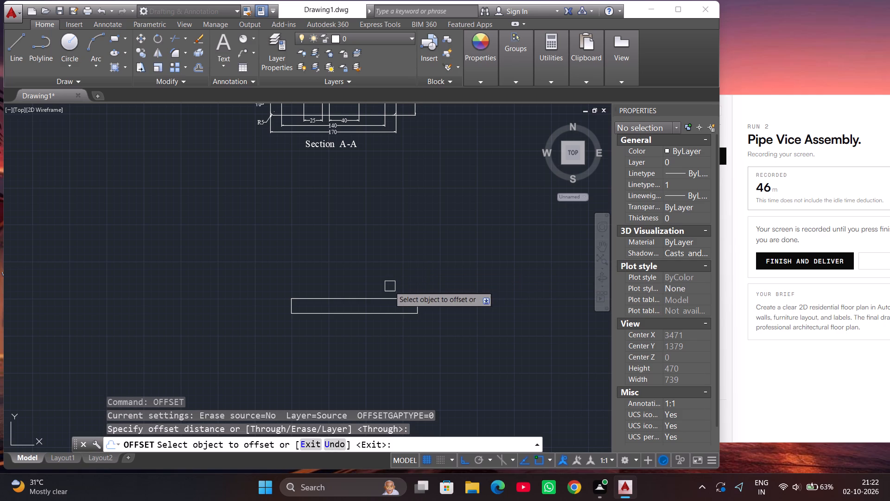
click(381, 297)
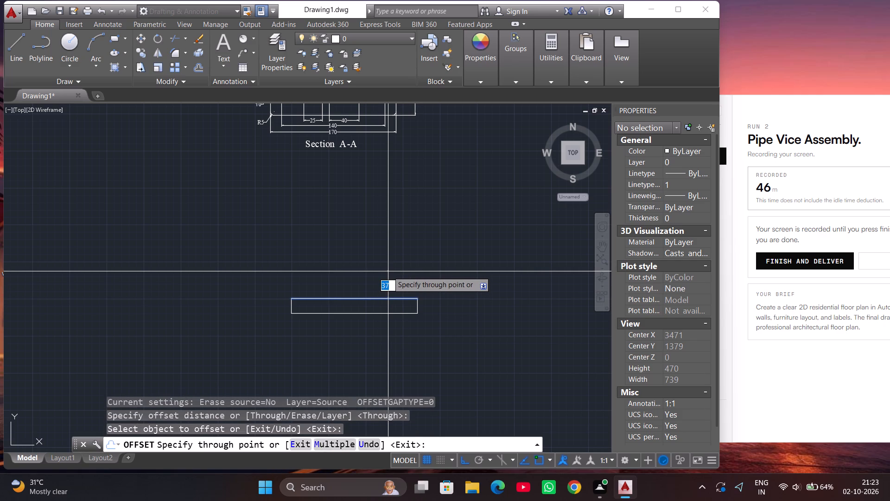
text(25)
key(Return)
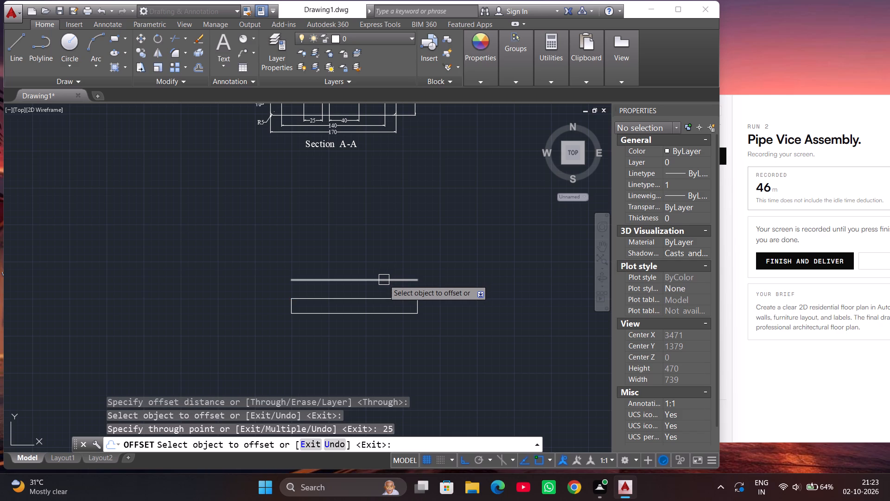
click(380, 280)
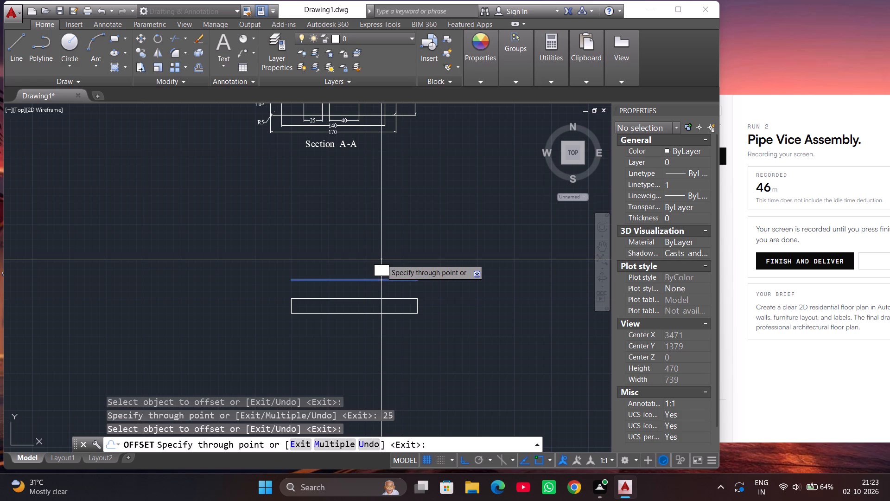
key(4)
key(0)
key(Return)
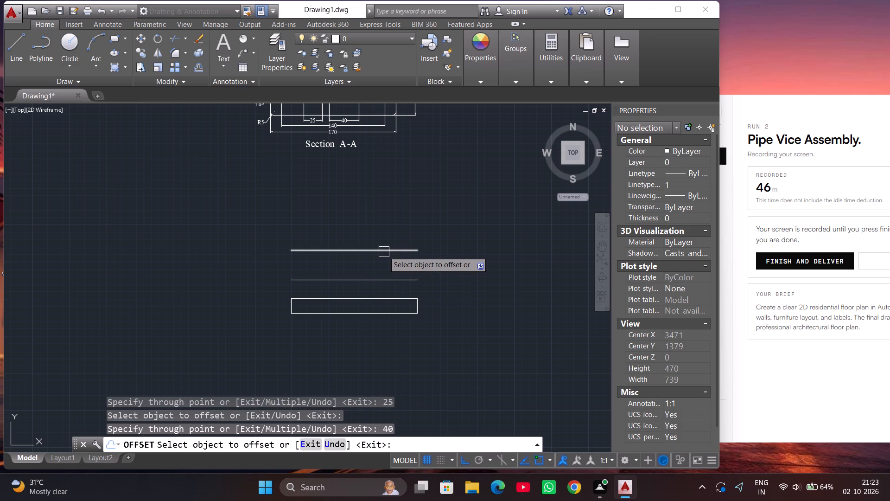
Offset the uppermost construction line upward by 72, and offset the resulting line upward by 18.
click(385, 249)
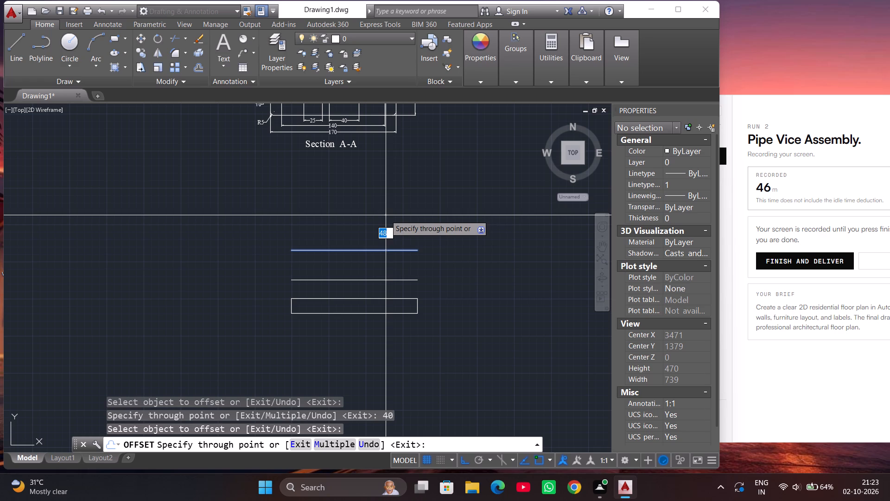
key(7)
key(2)
key(Return)
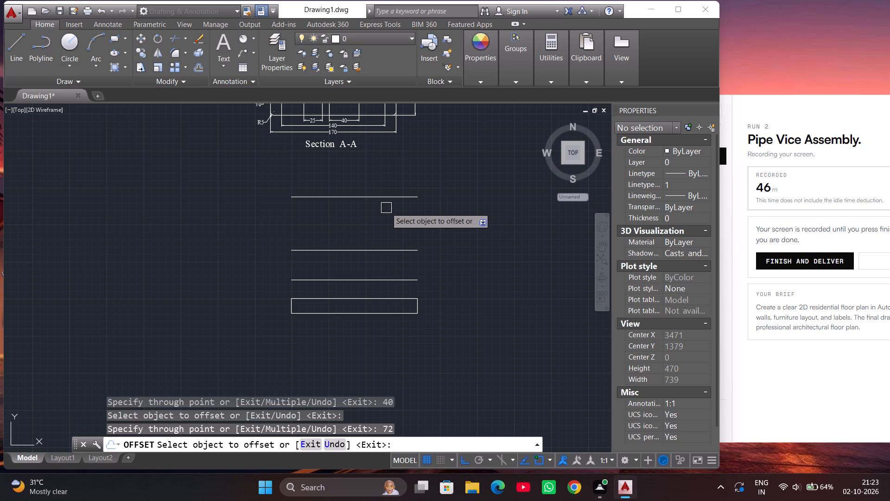
click(387, 198)
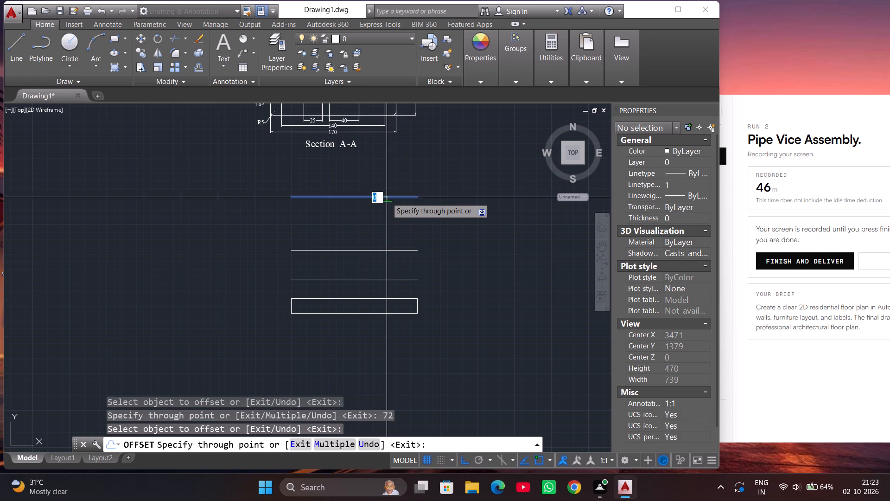
key(1)
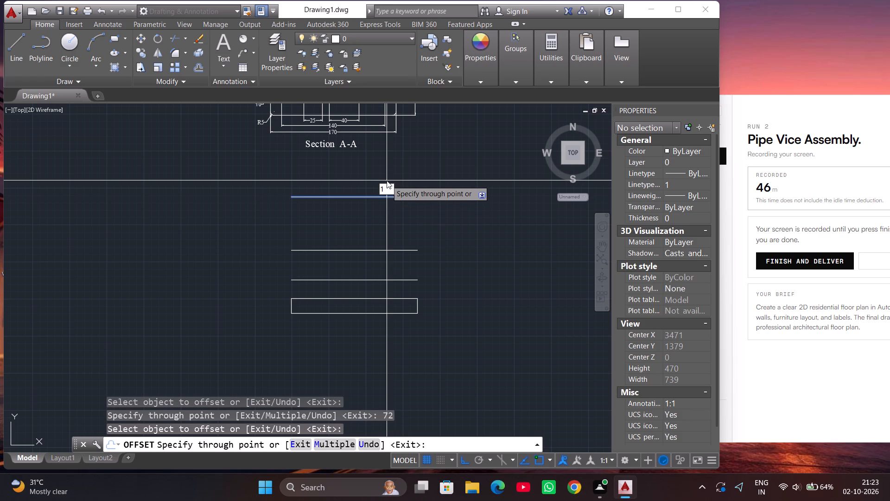
key(8)
key(Return)
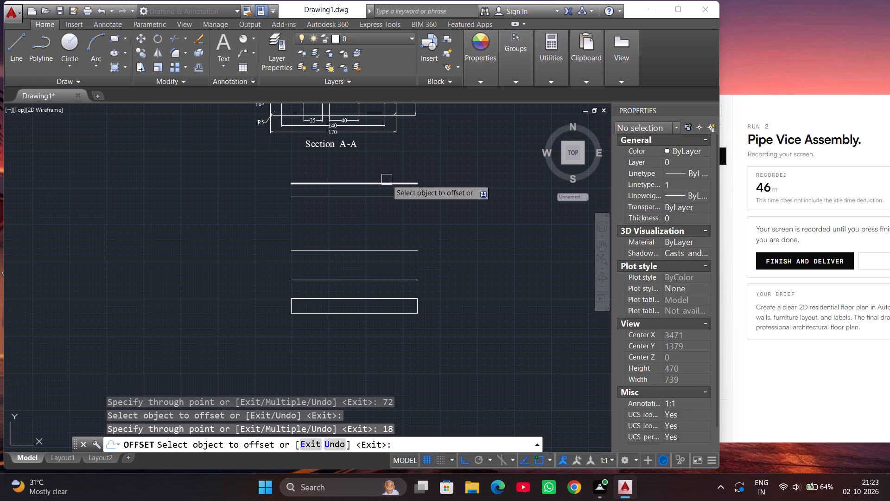
Offset the second line from the top of the new view downward by 10.
click(381, 198)
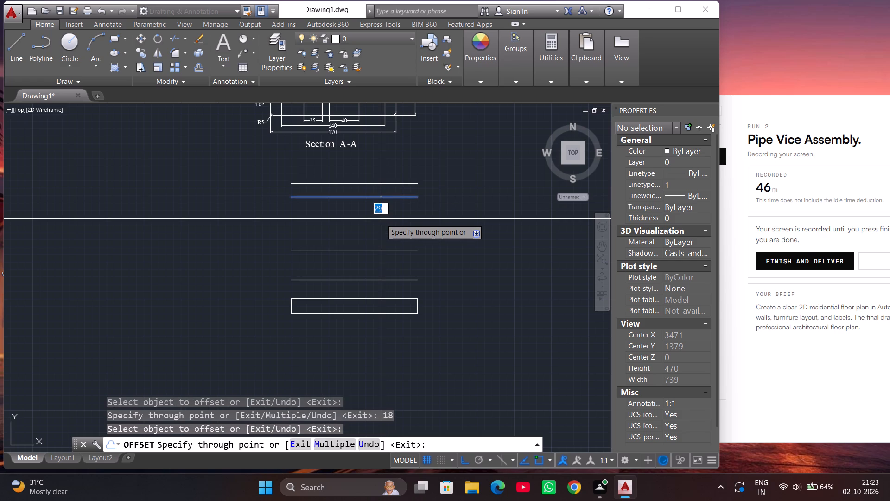
text(19)
key(BackSpace)
key(0)
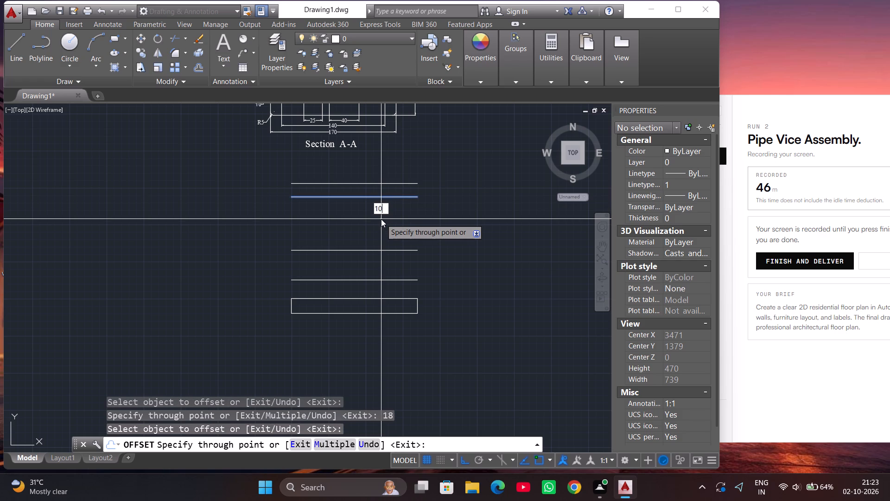
key(Return)
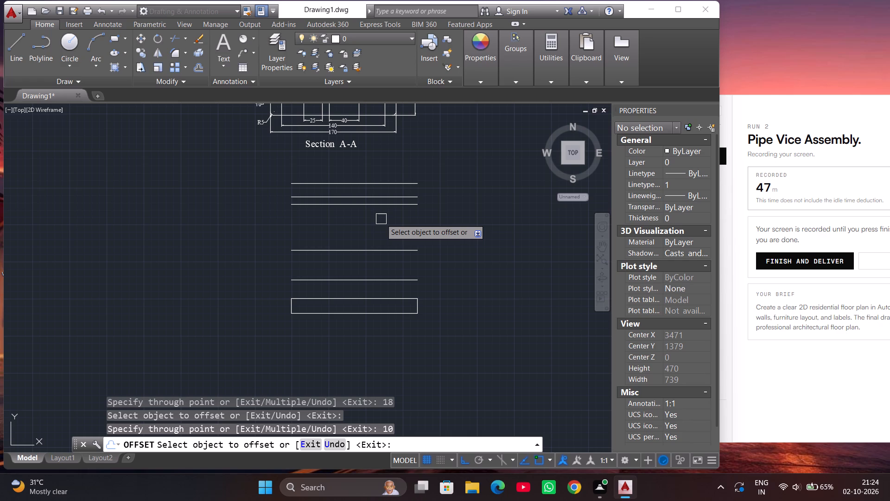
Offset the base rectangle's bottom edge upward by 60 and end the offsetting.
click(322, 311)
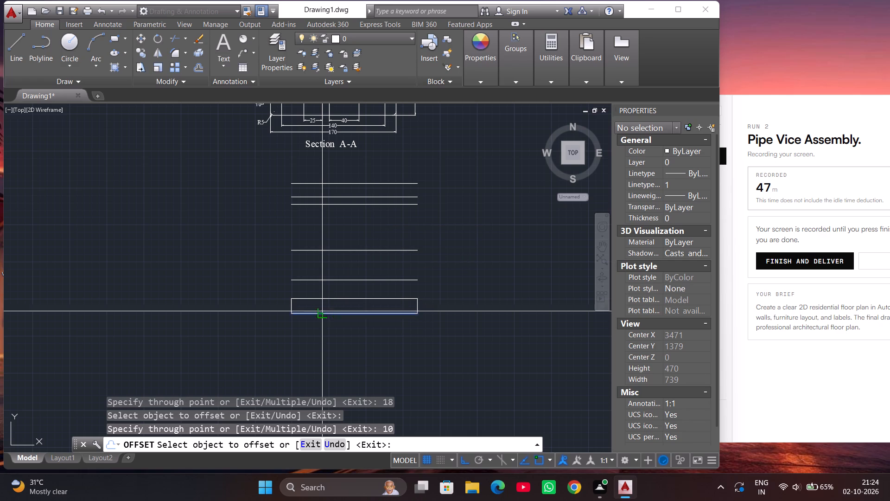
text(60)
key(Return)
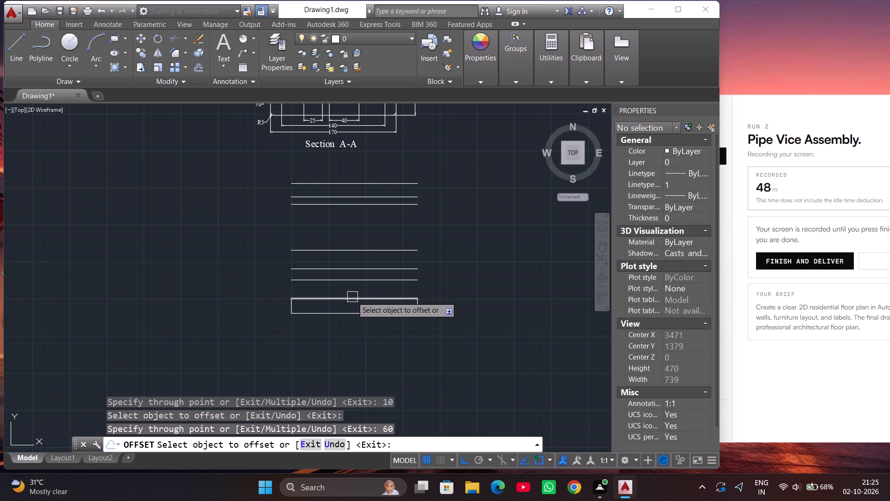
key(Escape)
scroll(336, 306, down, 2)
scroll(335, 294, up, 2)
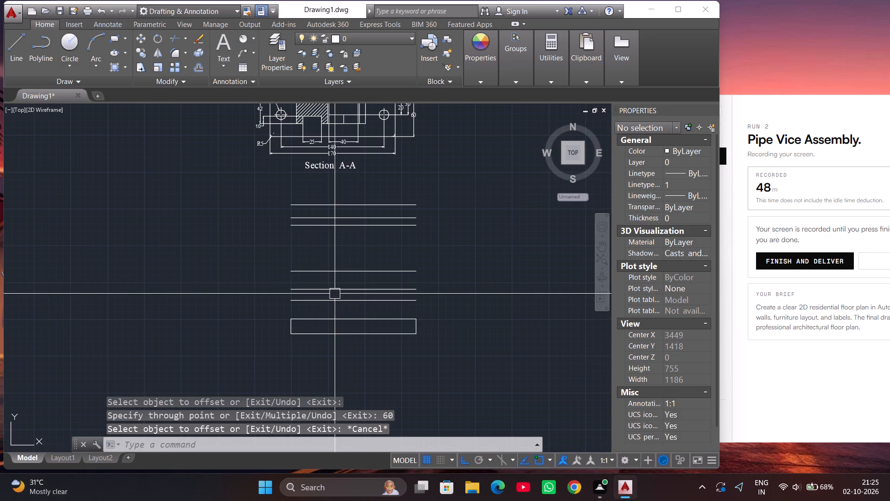
Draw a vertical guide line about 241 long, aligned with Section A-A's left edge, running from below its label to past the base rectangle.
scroll(276, 207, down, 1)
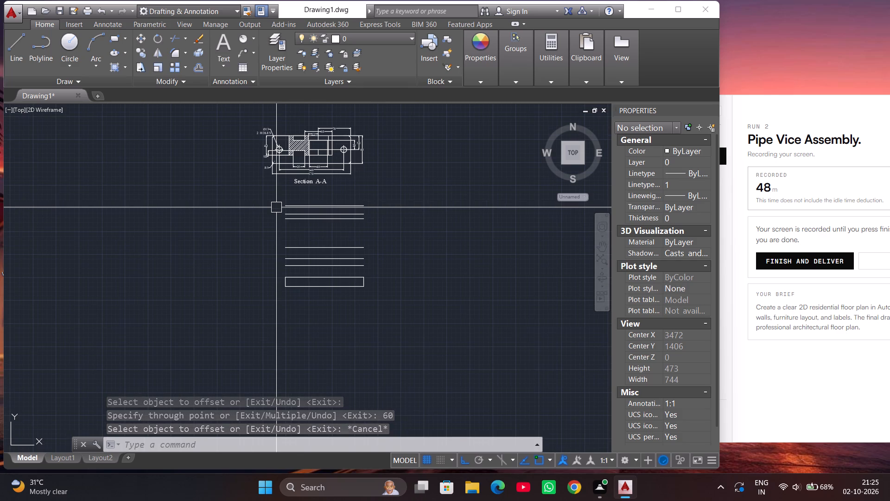
scroll(268, 168, up, 2)
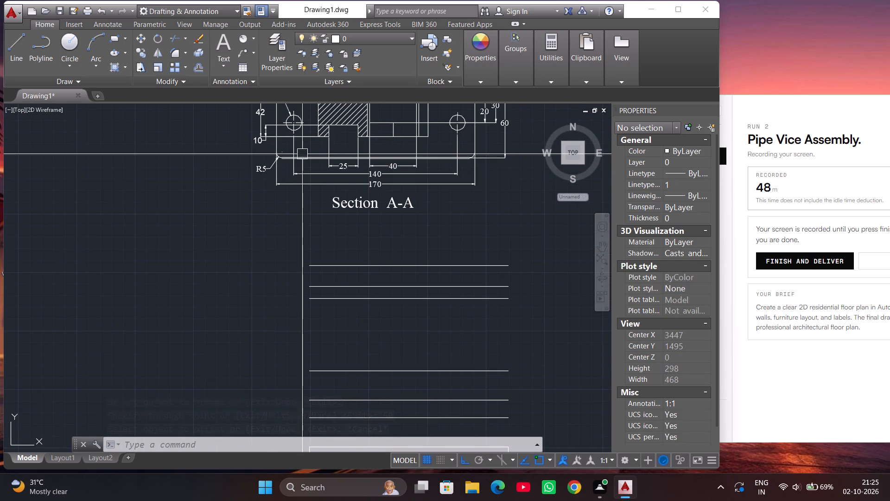
key(l)
key(Return)
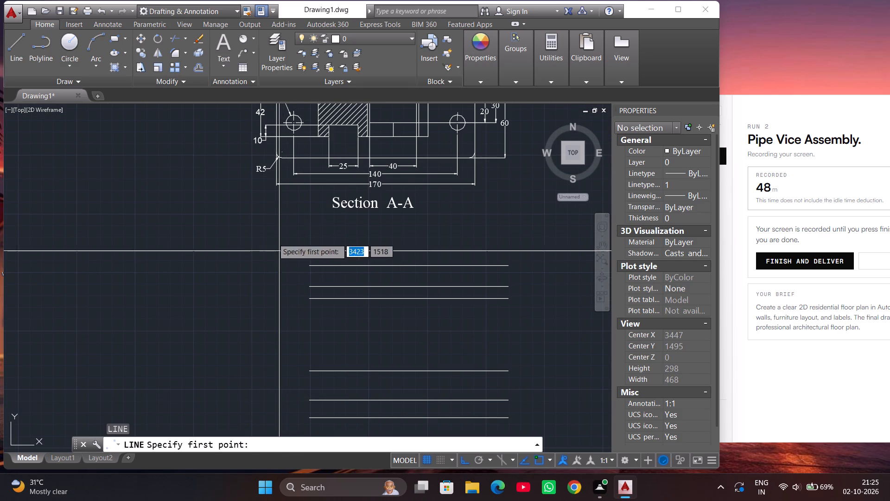
scroll(261, 189, down, 1)
scroll(263, 144, up, 2)
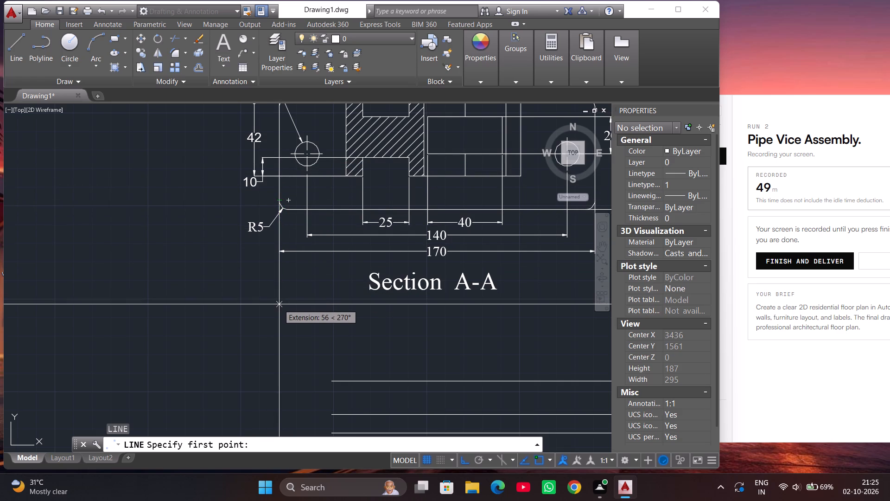
click(280, 321)
scroll(280, 321, down, 3)
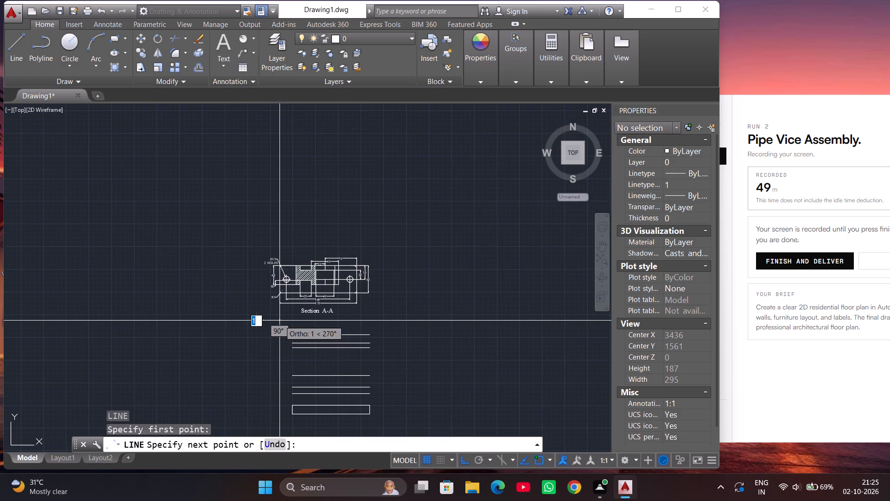
scroll(280, 321, down, 1)
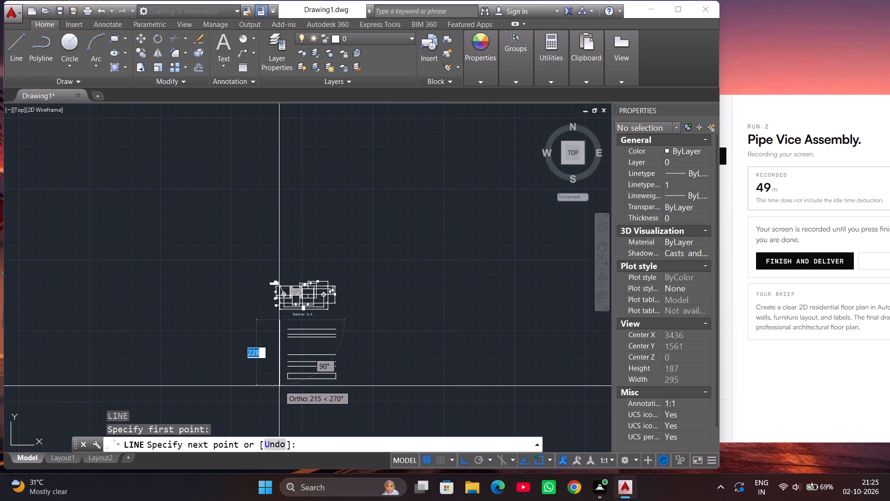
click(279, 389)
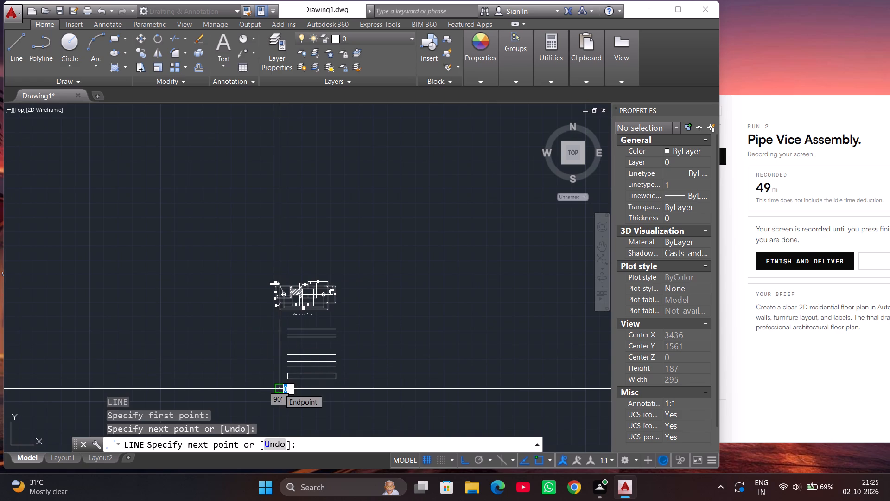
key(Escape)
Move the base rectangle and all the offset lines horizontally so their left ends meet the vertical guide line.
scroll(304, 388, up, 2)
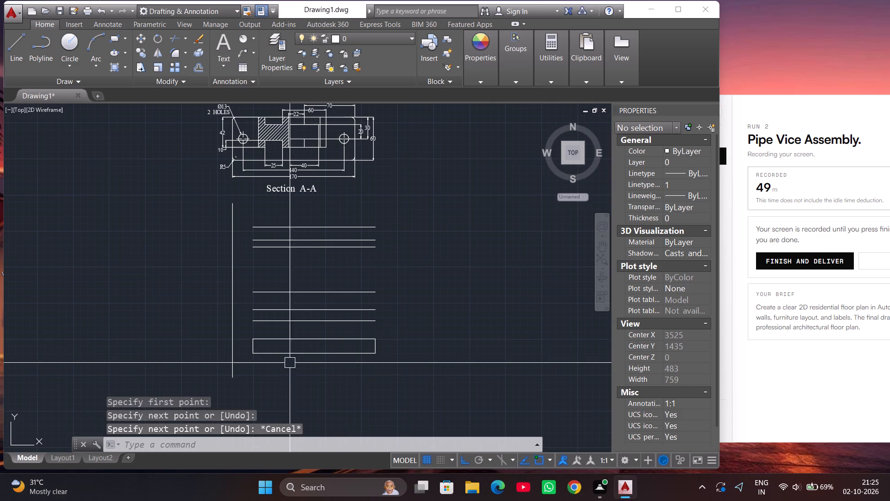
click(246, 217)
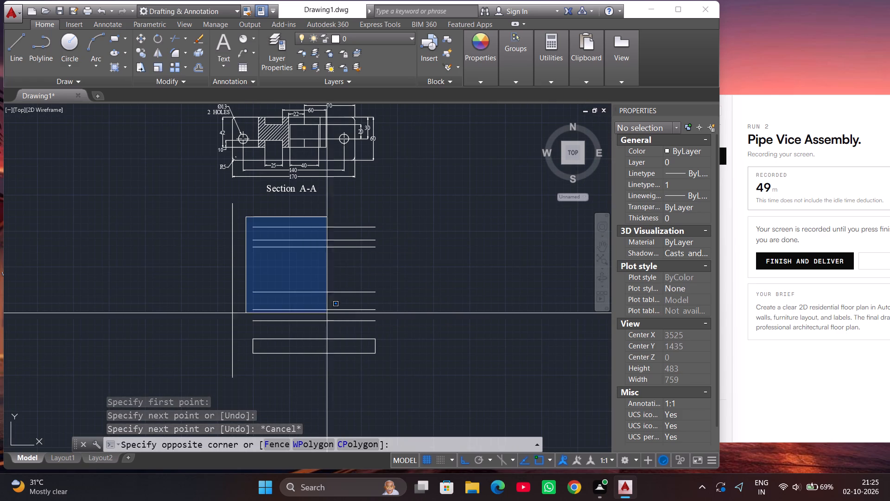
click(403, 379)
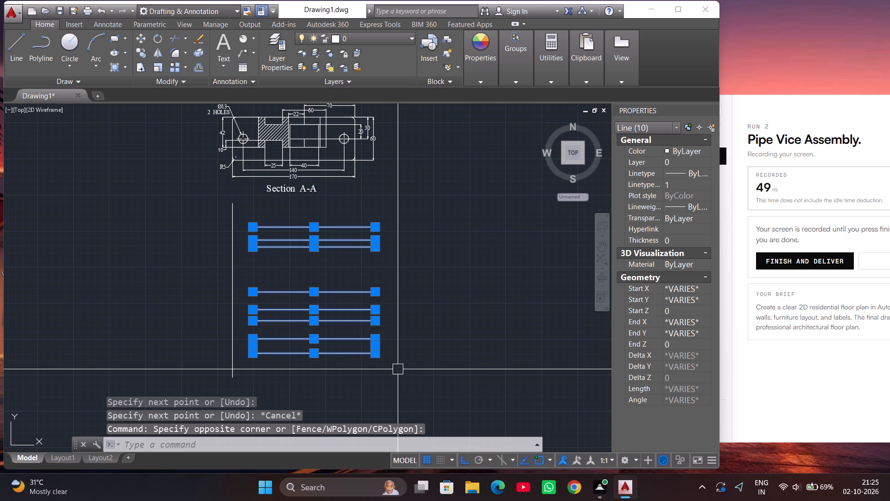
key(m)
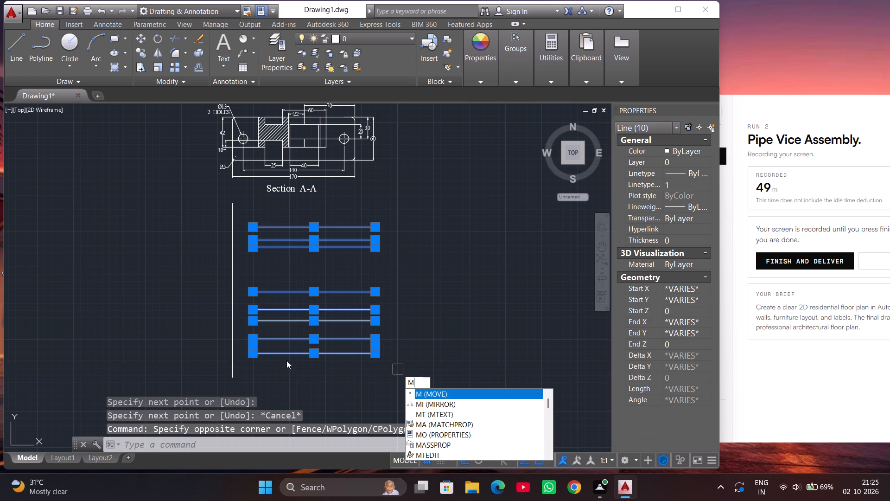
key(Return)
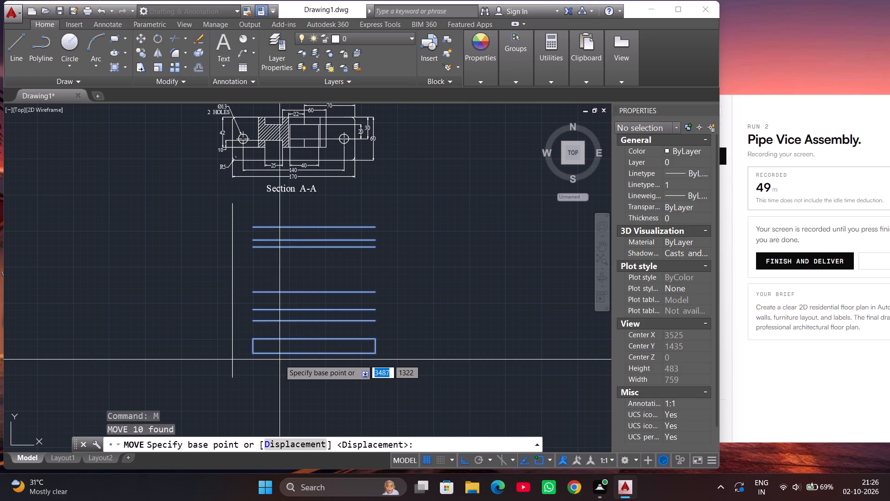
click(254, 357)
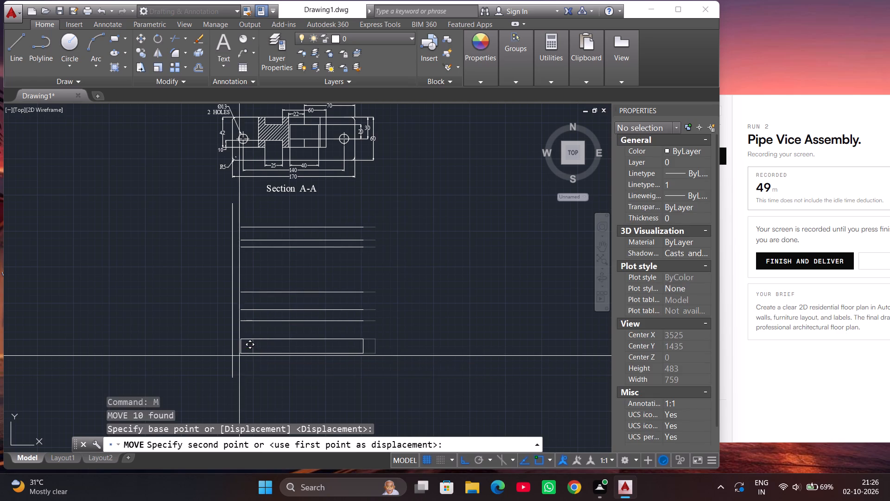
click(233, 356)
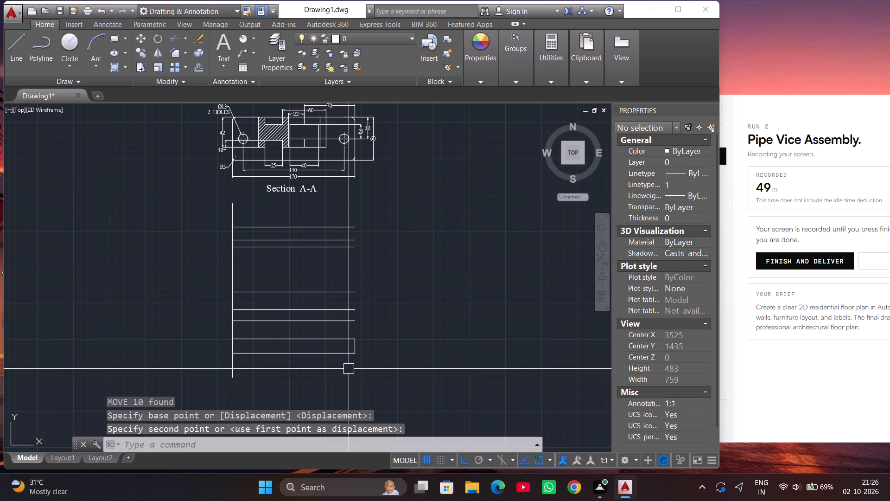
key(Escape)
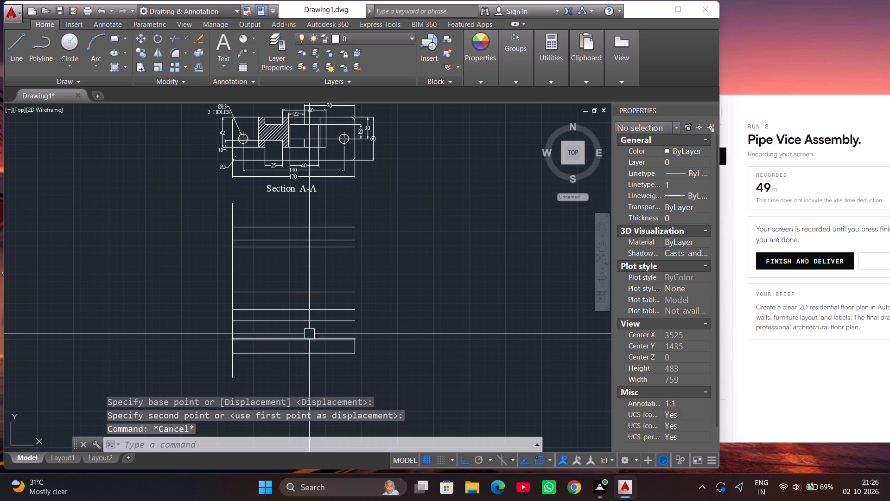
Delete the vertical guide line at the left end of the new view.
click(232, 278)
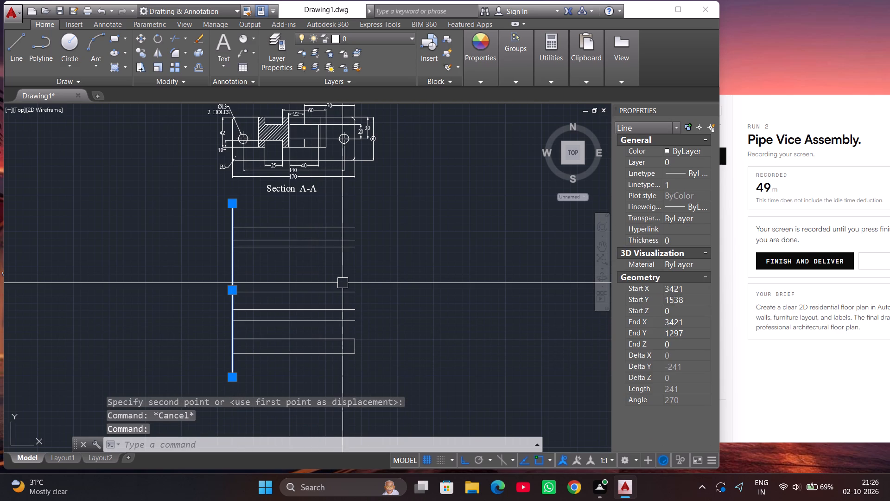
key(Delete)
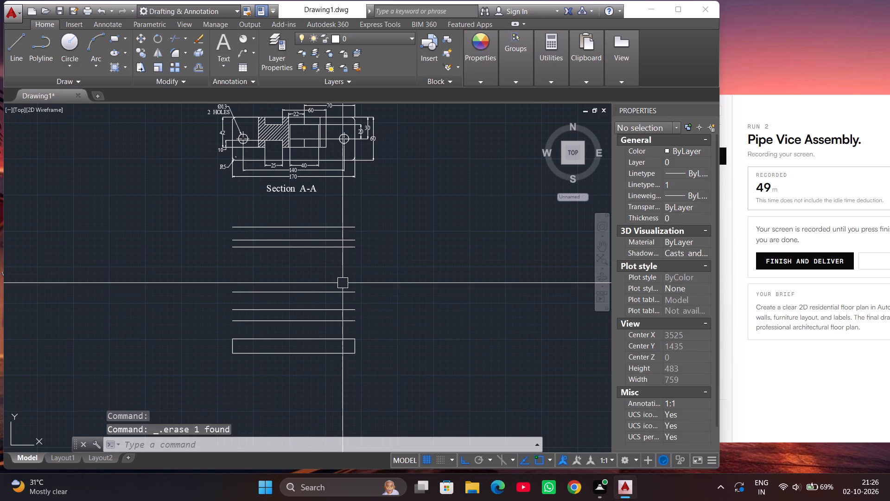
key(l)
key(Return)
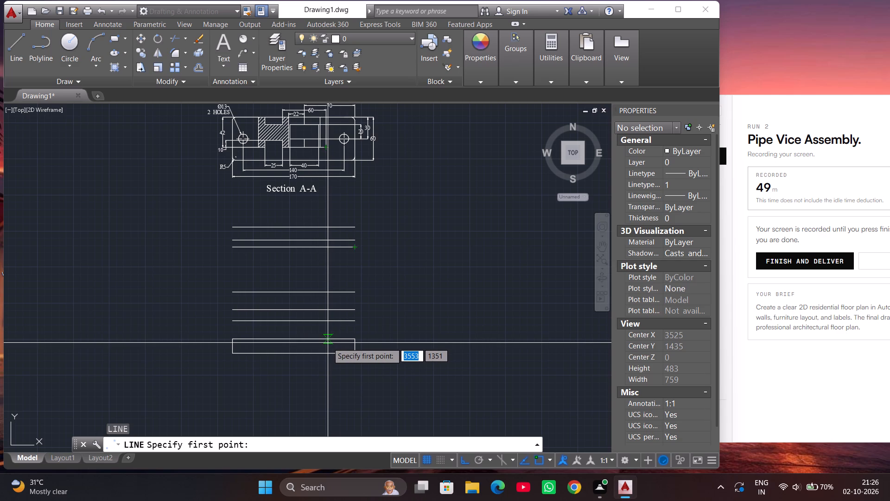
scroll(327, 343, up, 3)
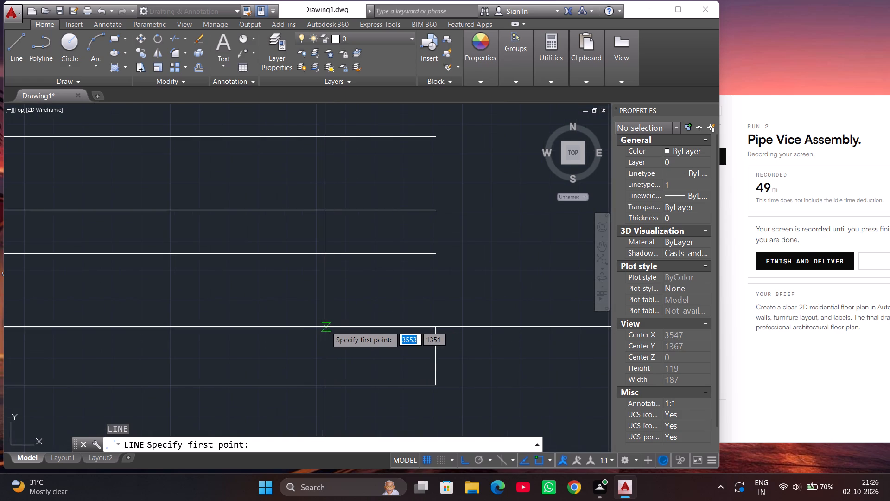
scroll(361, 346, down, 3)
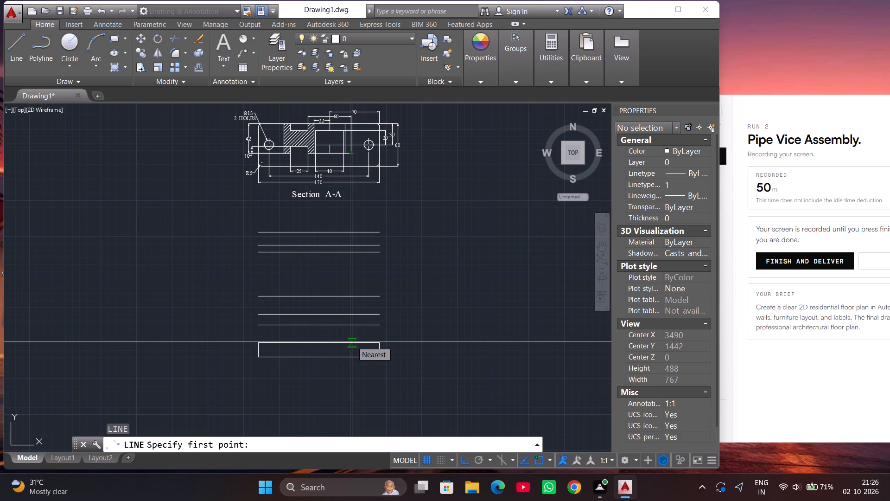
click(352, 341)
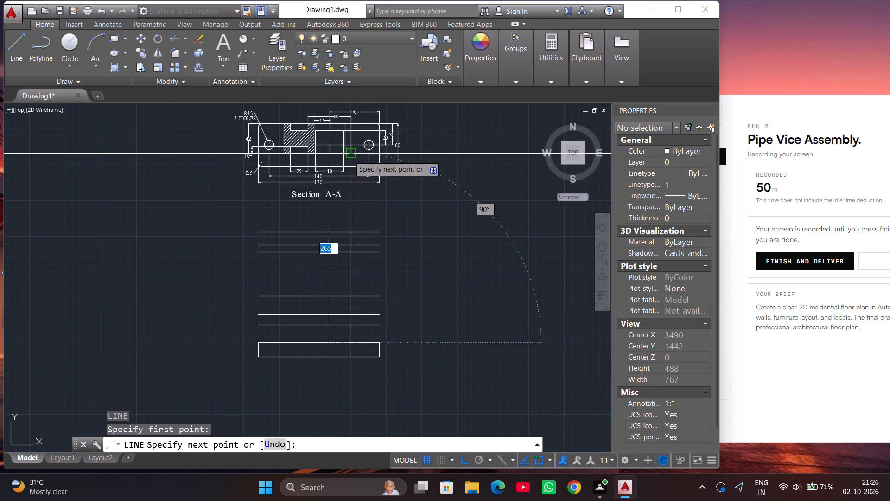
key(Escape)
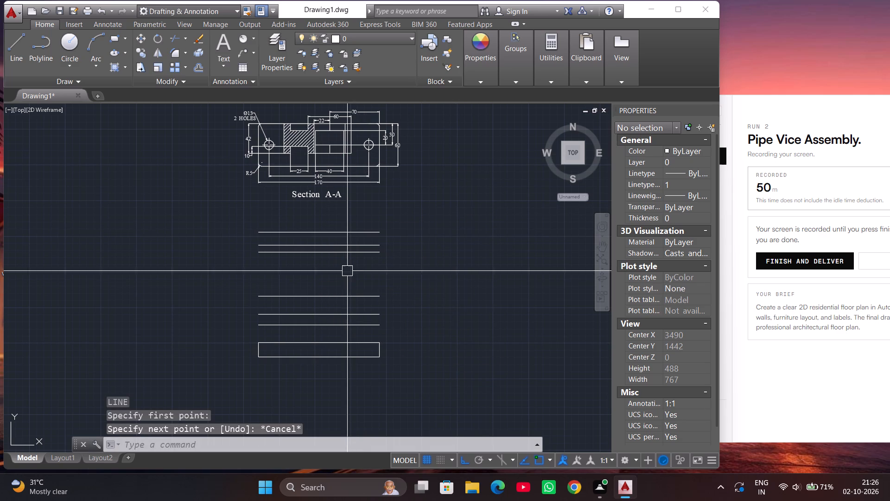
Draw a vertical projection line from the lower-right corner of Section A-A's inner body outline down to the base rectangle's top edge.
key(l)
key(Return)
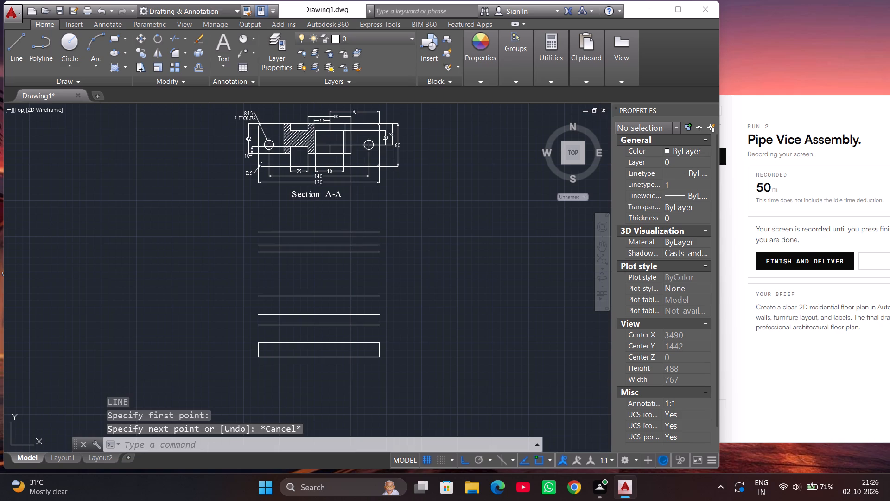
click(350, 156)
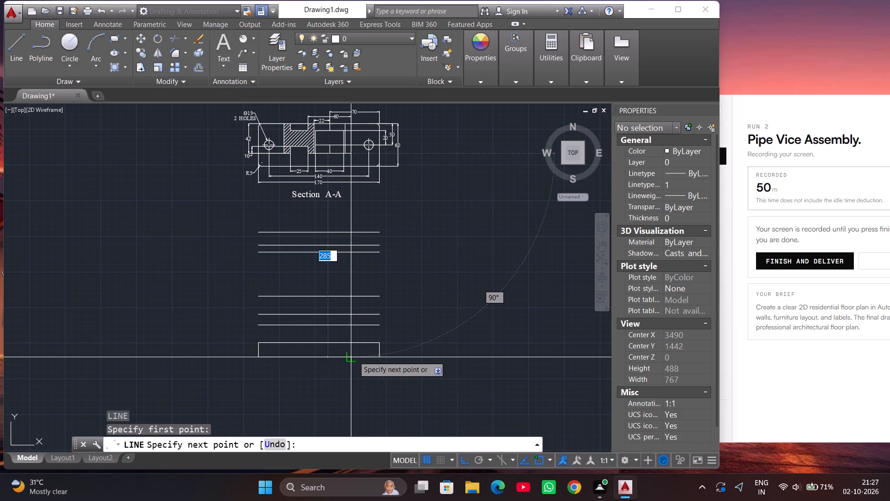
click(353, 344)
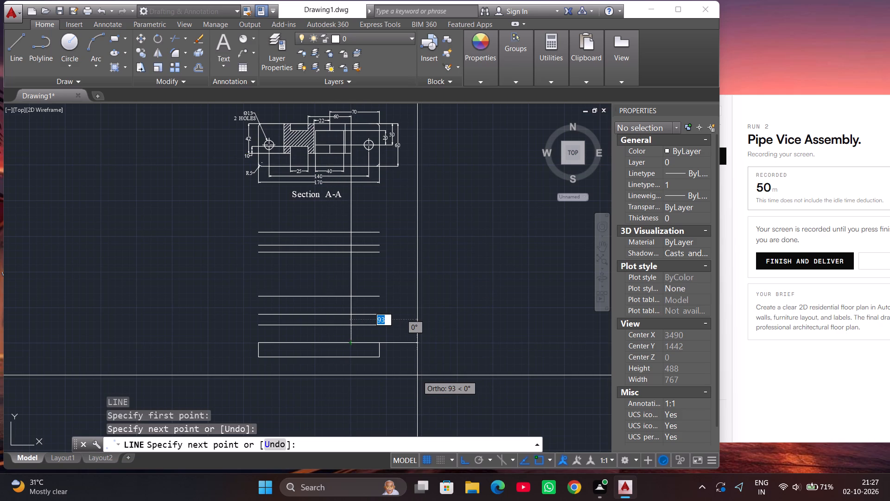
key(Escape)
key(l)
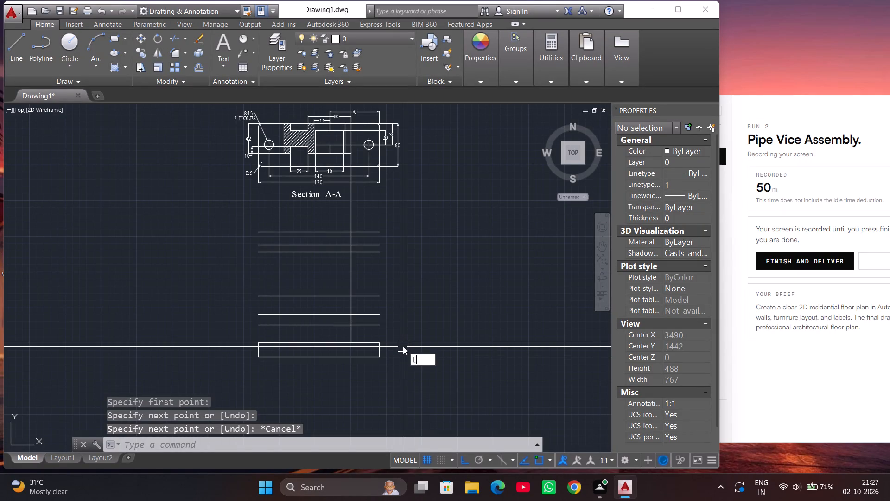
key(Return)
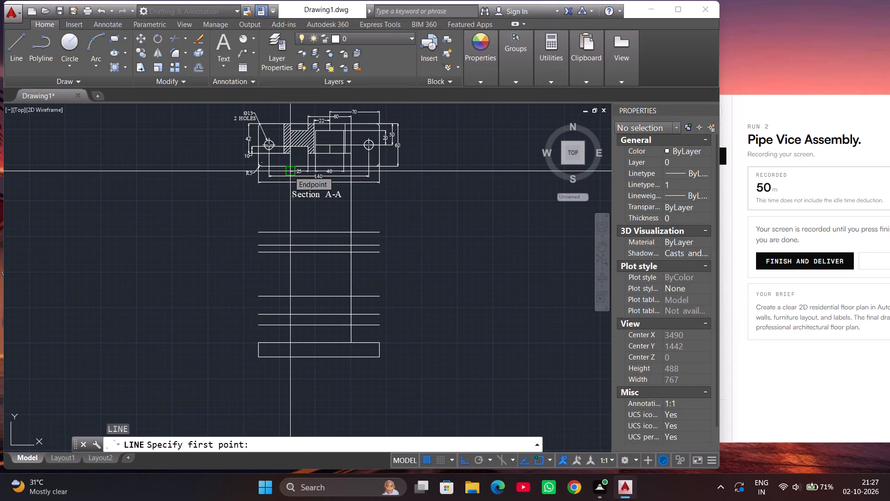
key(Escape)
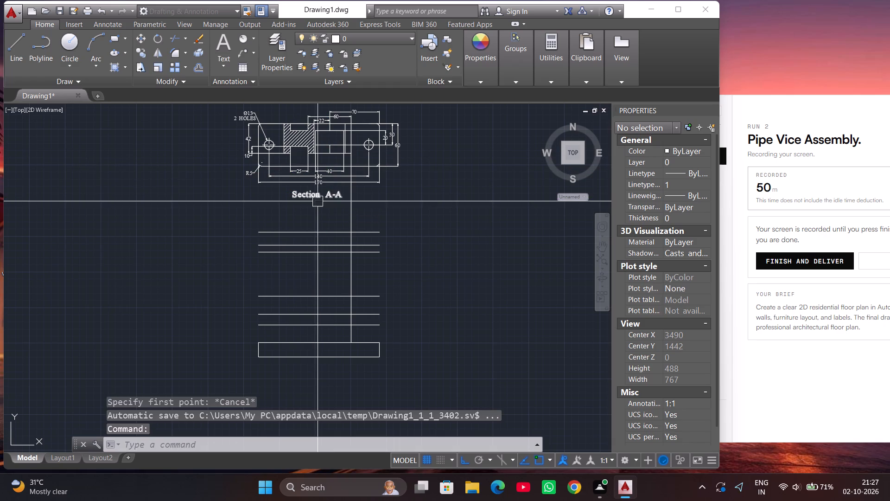
Set the dimension line color of the Standard dimension style to index color 254.
key(d)
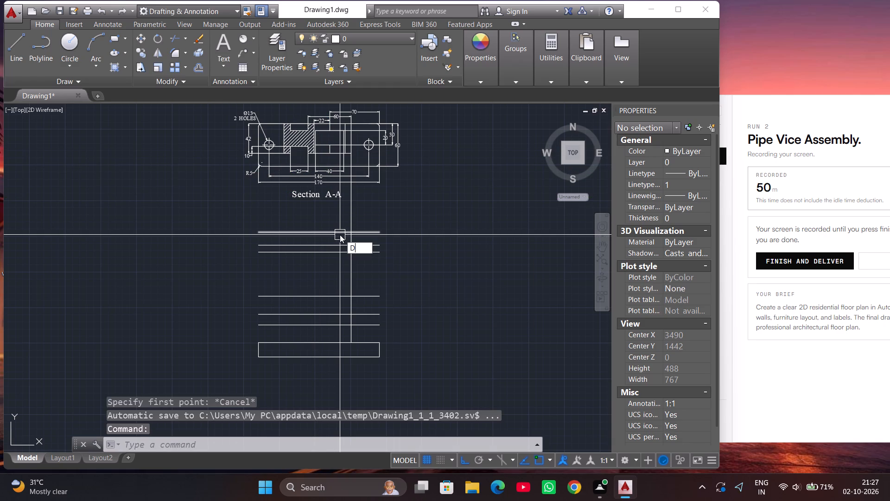
key(Return)
click(482, 215)
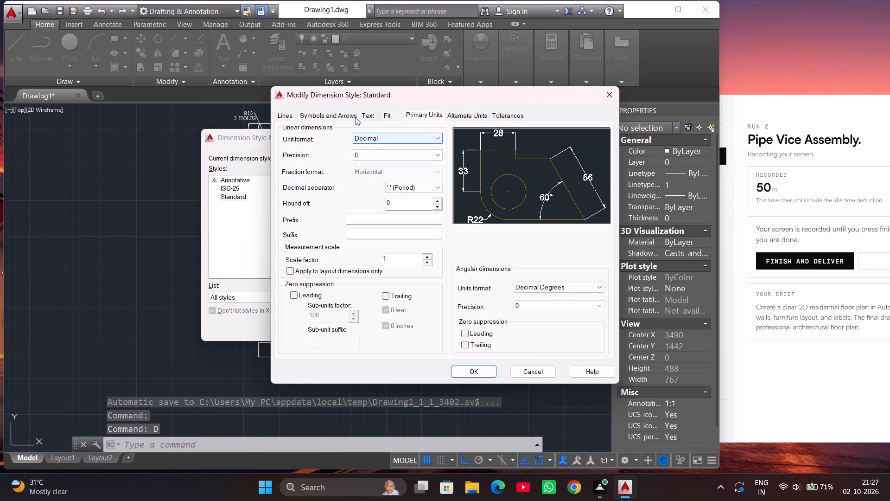
click(345, 114)
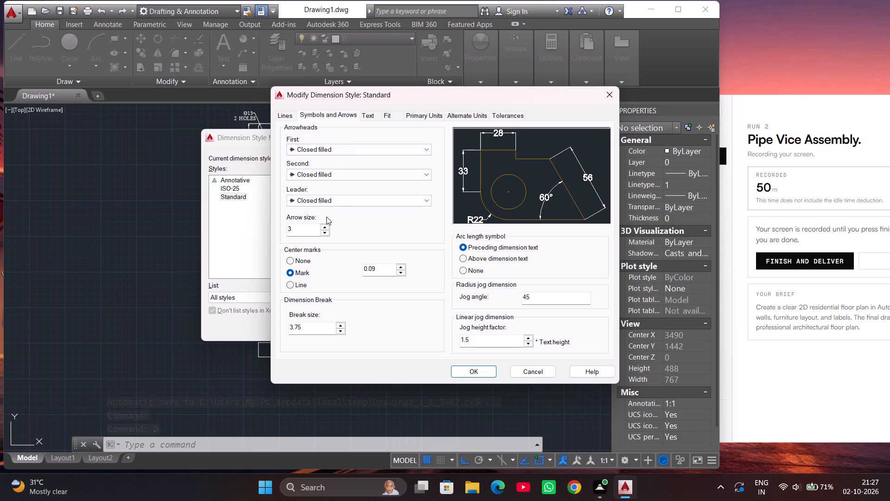
click(292, 116)
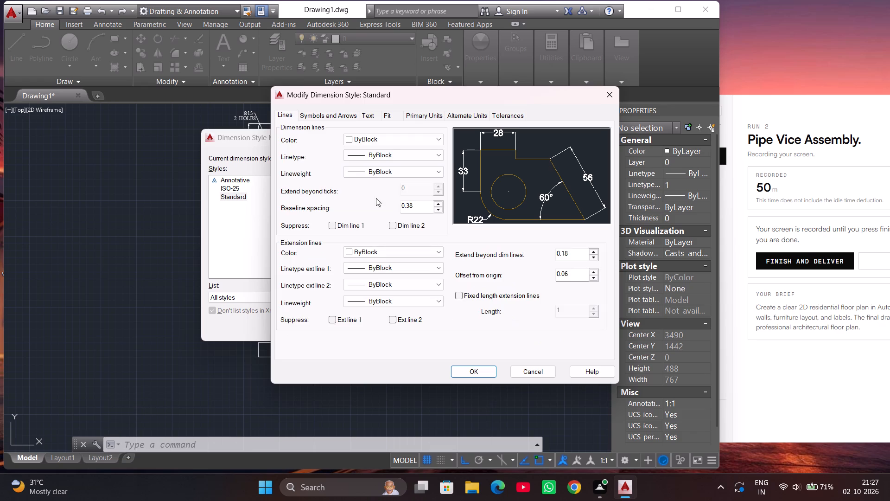
click(402, 141)
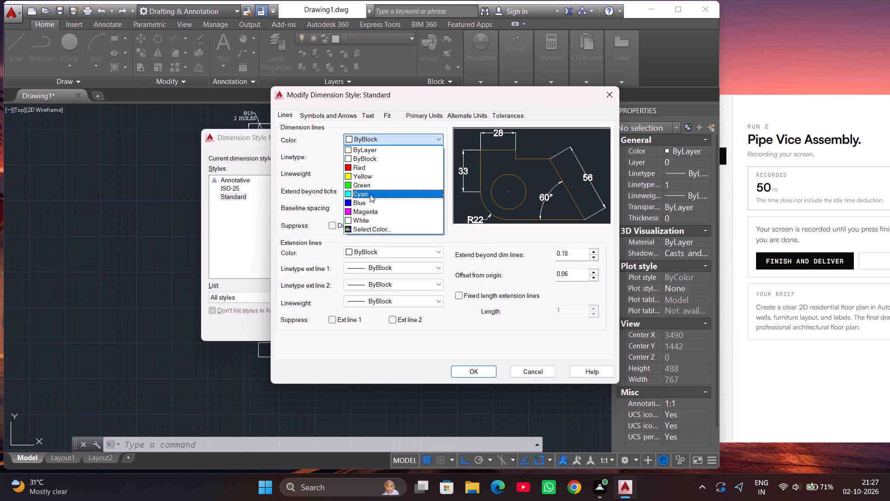
click(369, 228)
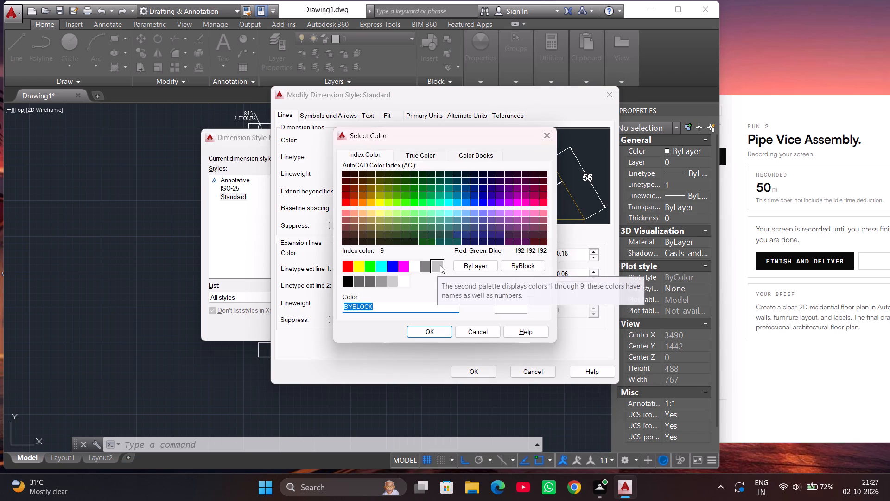
click(392, 280)
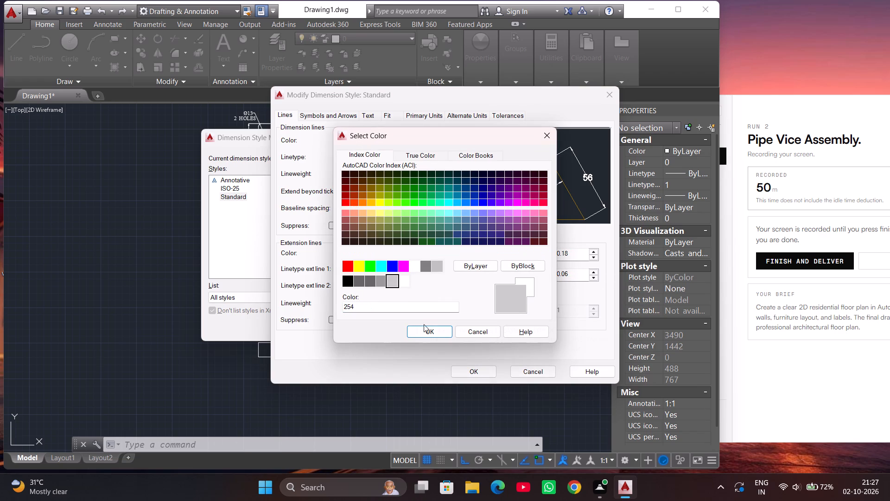
click(424, 334)
click(475, 368)
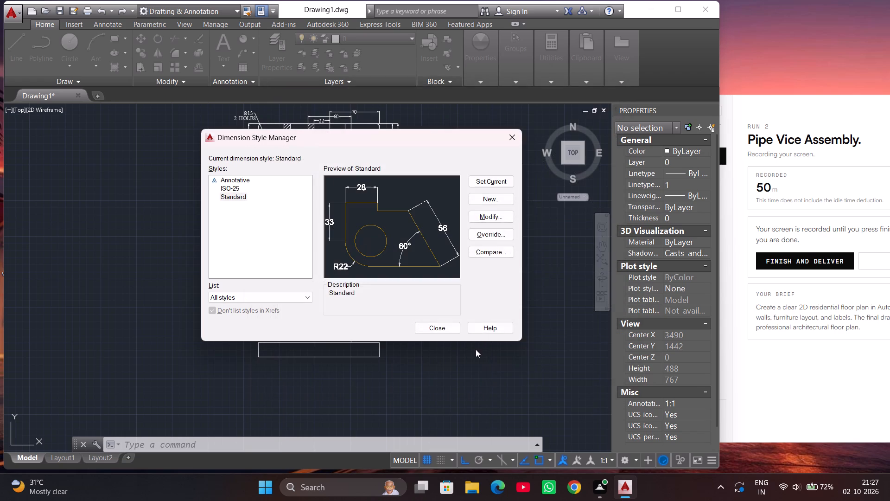
Set the Standard dimension style's extension line color to index color 254 and make that style current.
click(483, 219)
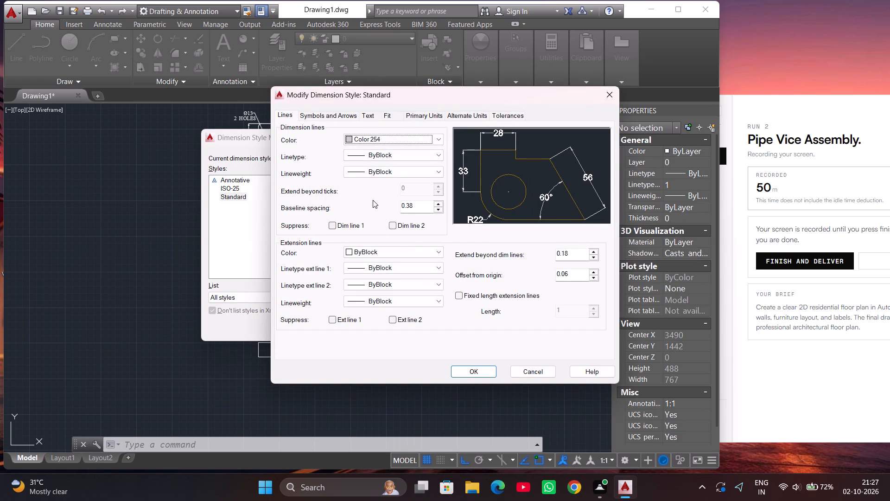
click(337, 226)
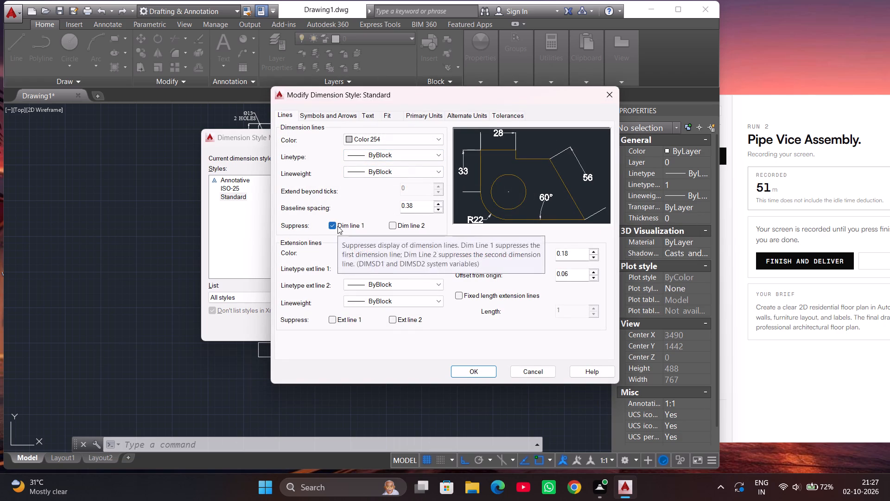
click(337, 226)
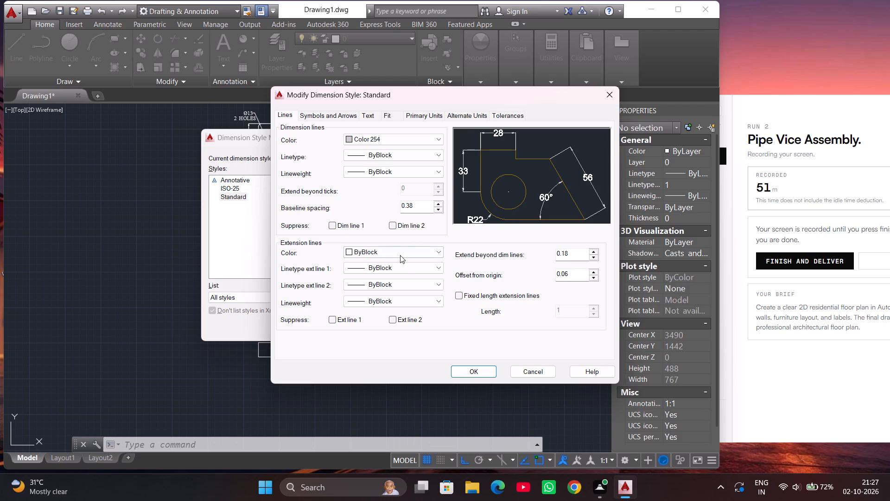
click(404, 269)
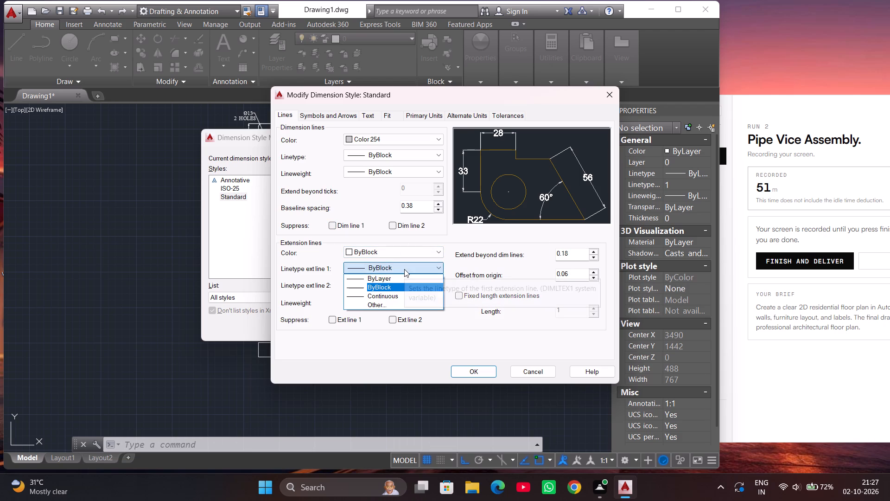
click(400, 278)
click(400, 270)
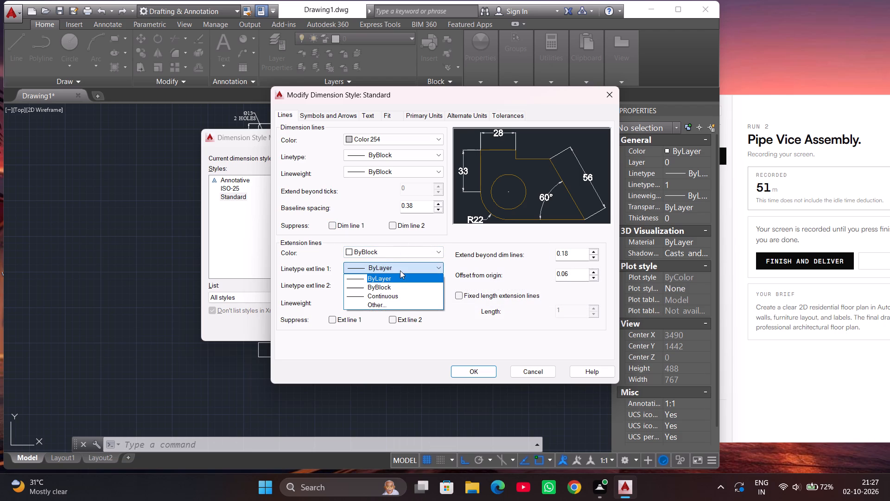
click(395, 287)
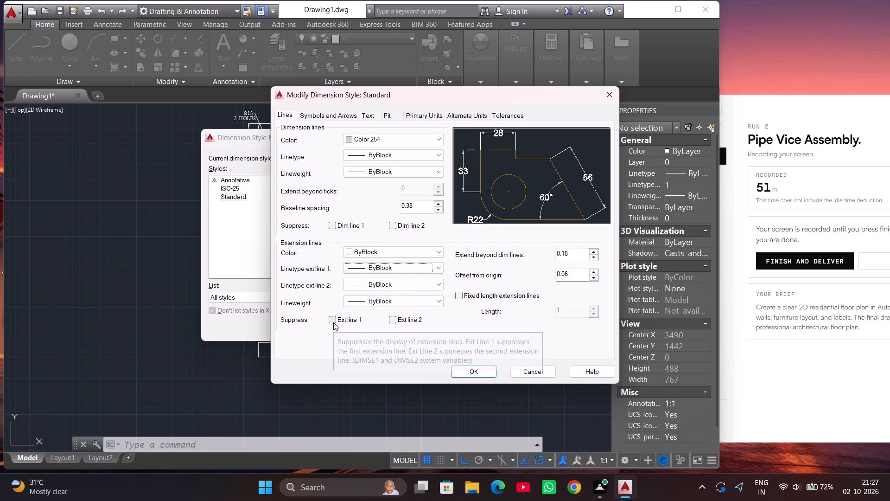
click(383, 251)
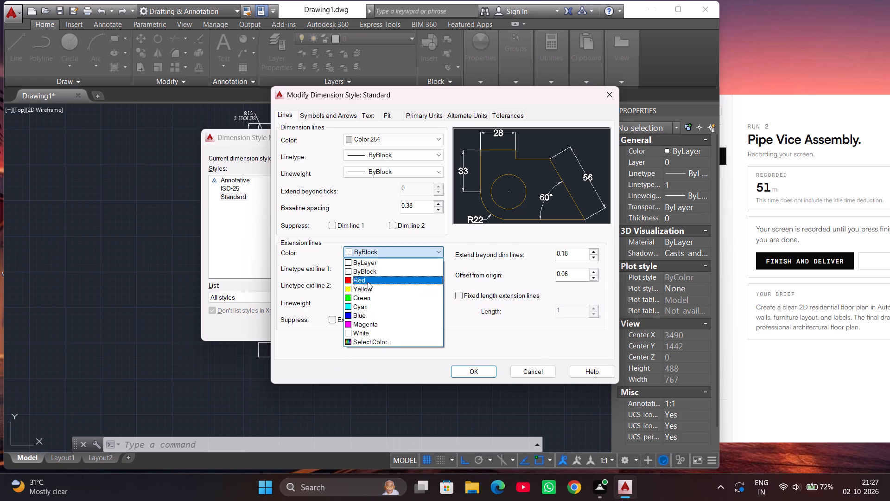
click(364, 339)
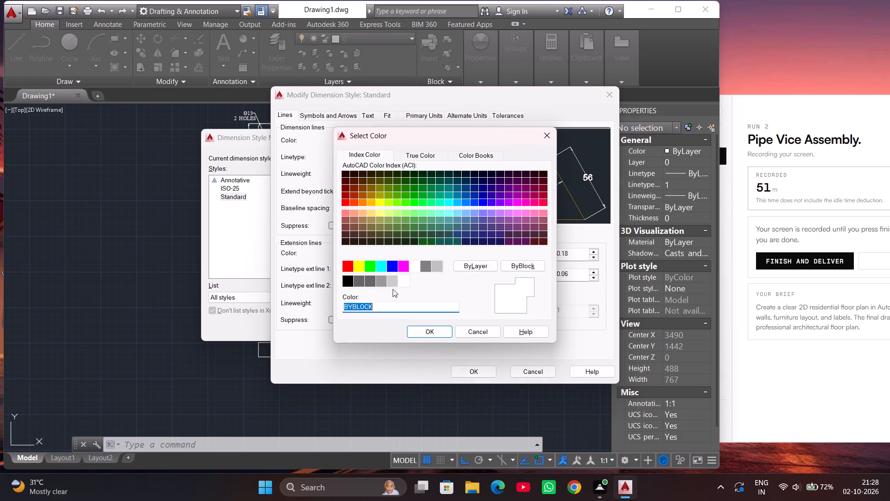
click(393, 284)
click(426, 334)
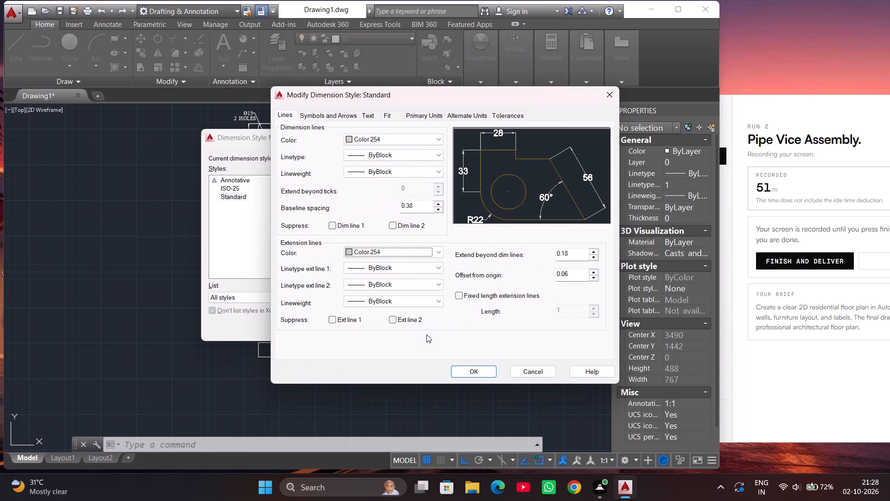
click(480, 373)
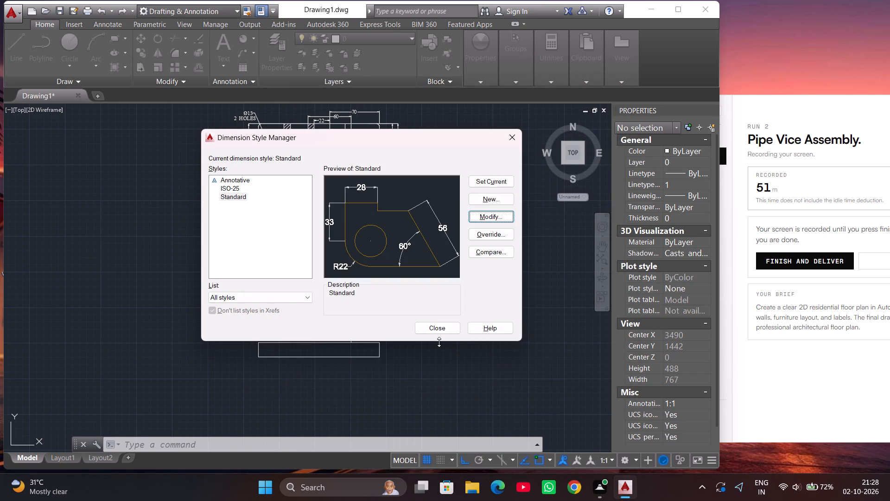
click(488, 180)
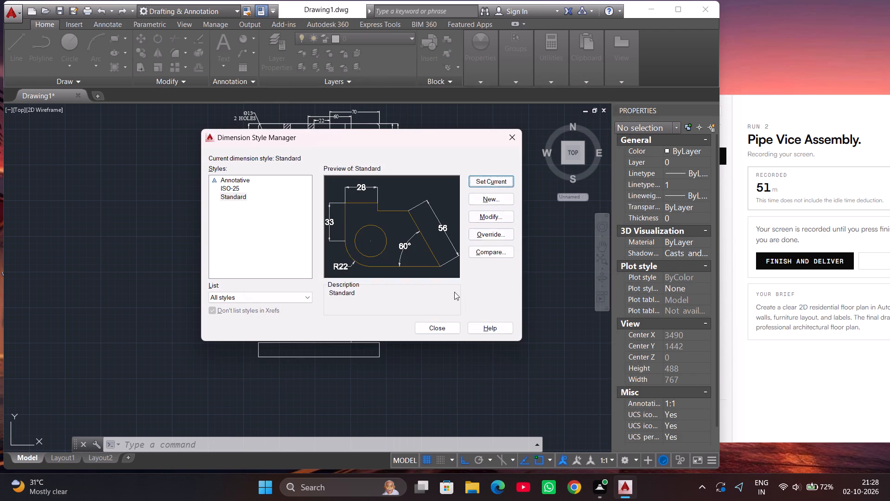
click(438, 326)
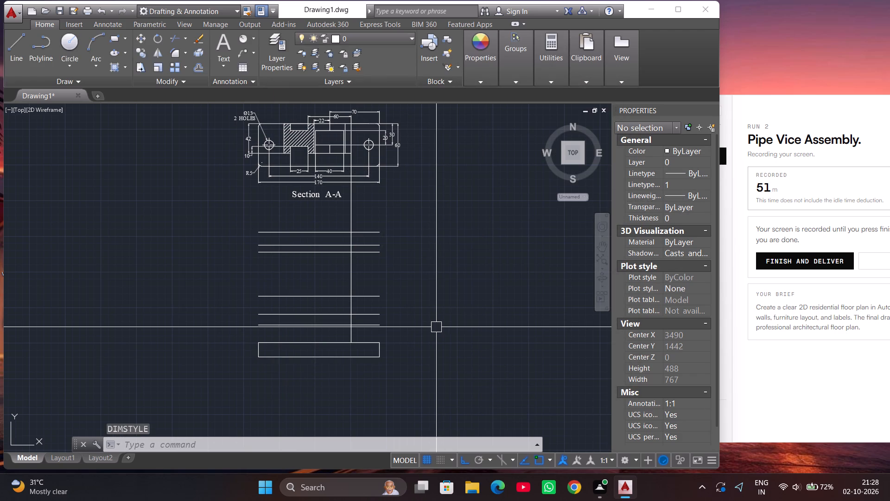
Change the color of the 25 and 40 dimensions below Section A-A to index color 254.
scroll(429, 306, down, 1)
scroll(343, 216, up, 3)
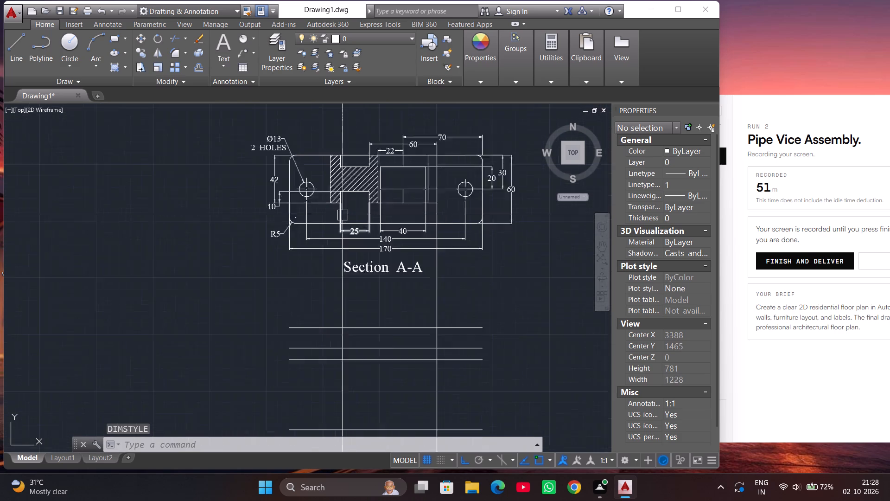
click(403, 206)
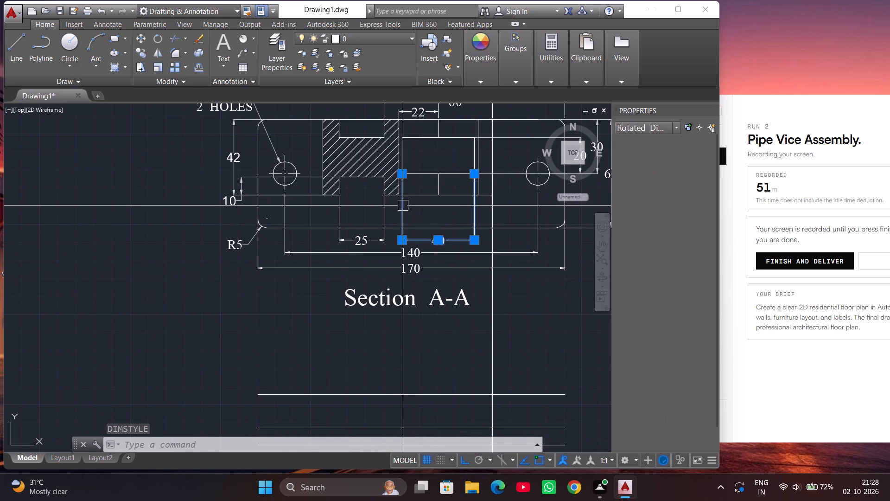
click(383, 209)
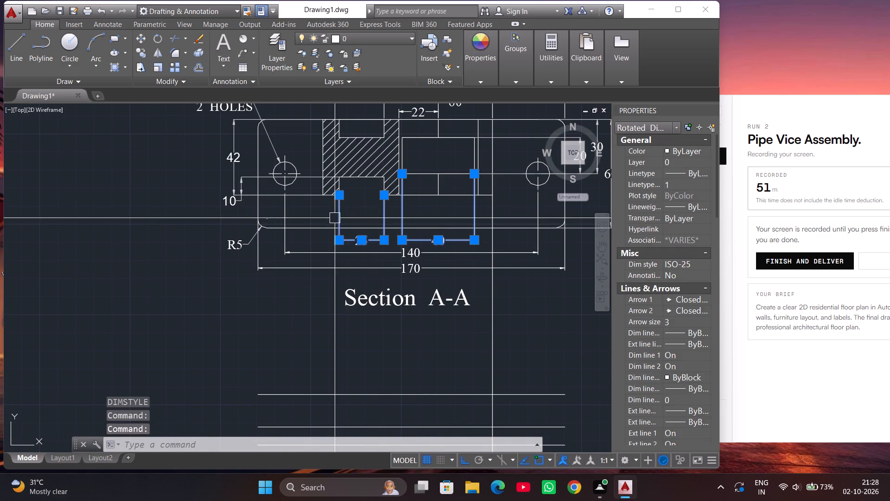
click(674, 152)
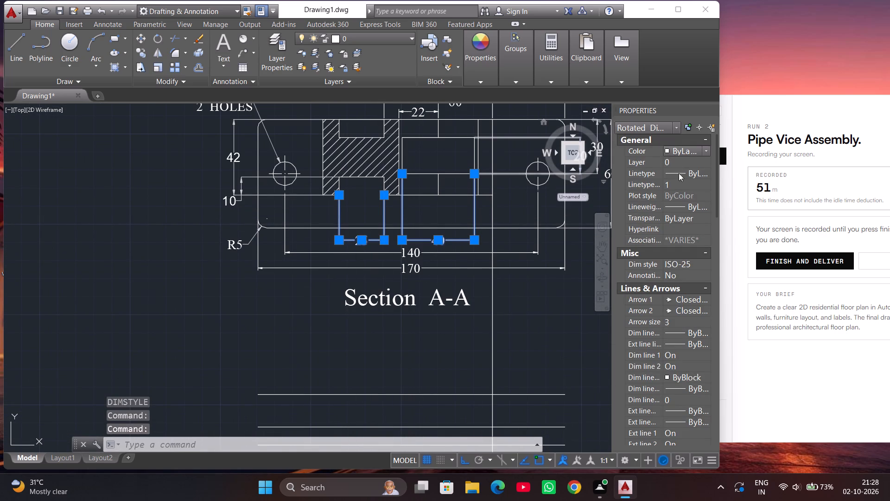
click(687, 153)
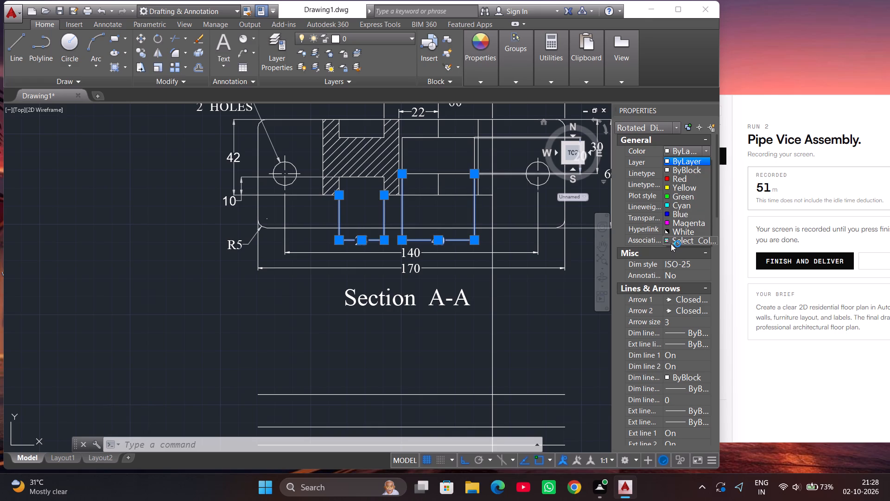
click(671, 240)
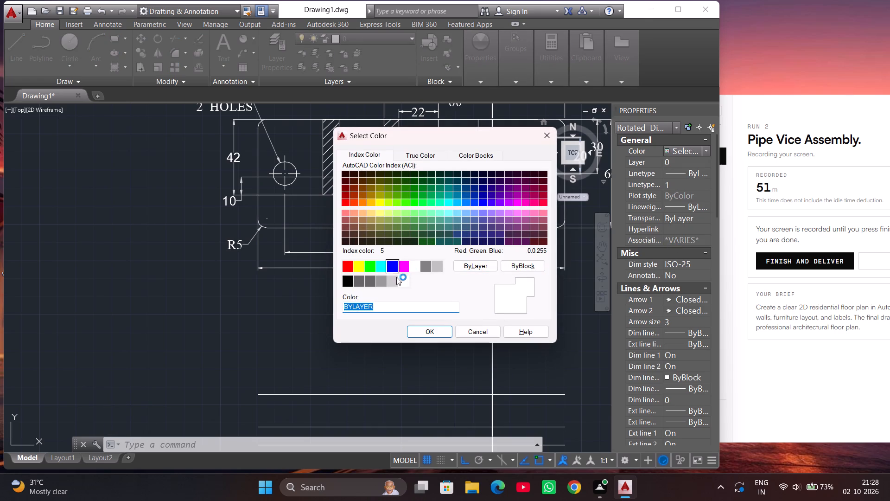
click(394, 279)
click(416, 333)
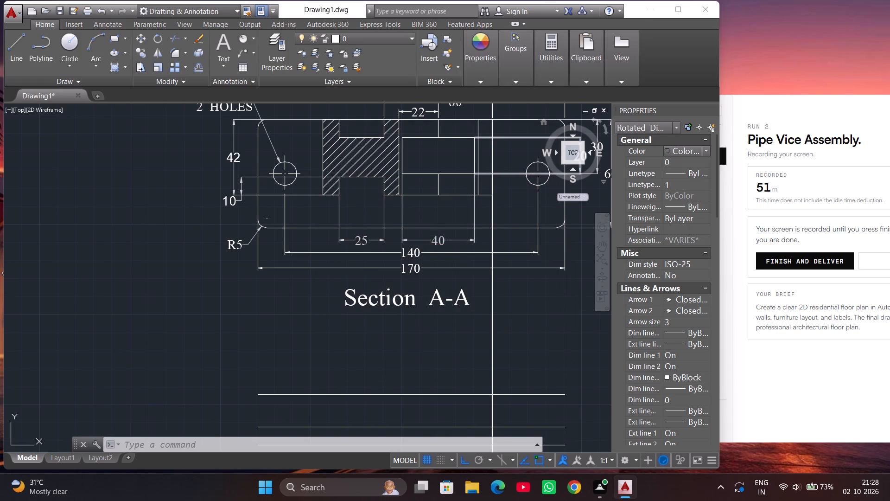
key(Escape)
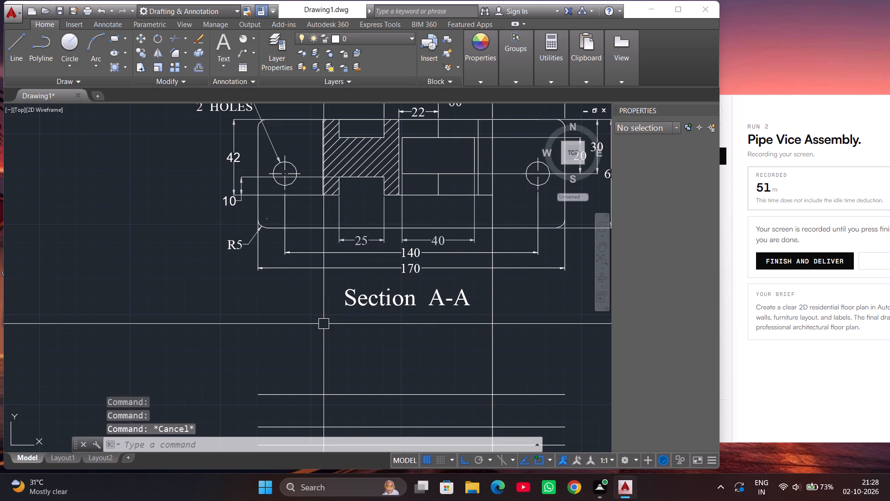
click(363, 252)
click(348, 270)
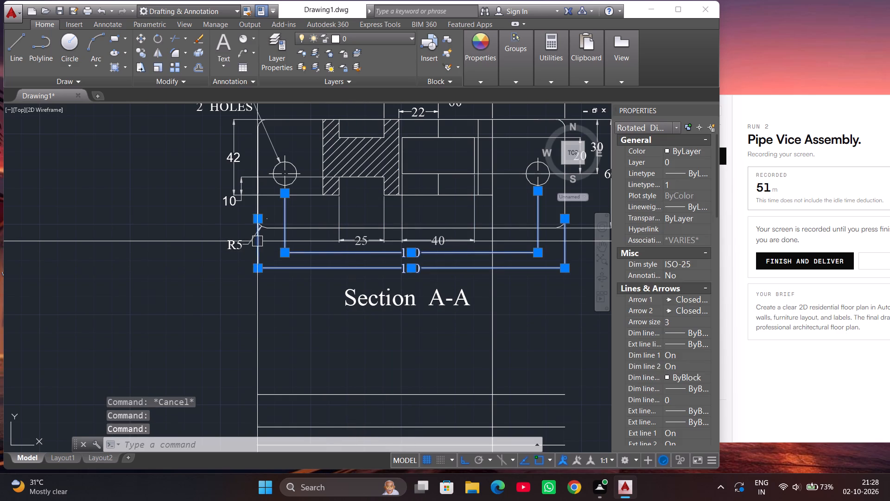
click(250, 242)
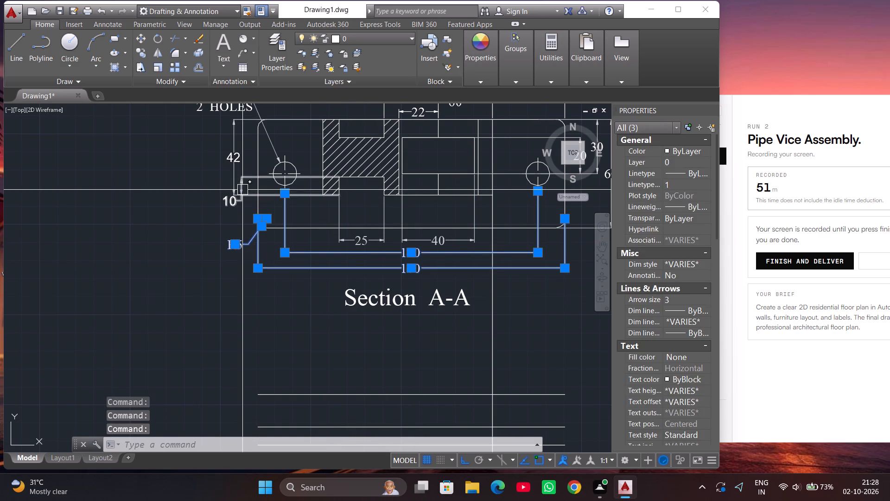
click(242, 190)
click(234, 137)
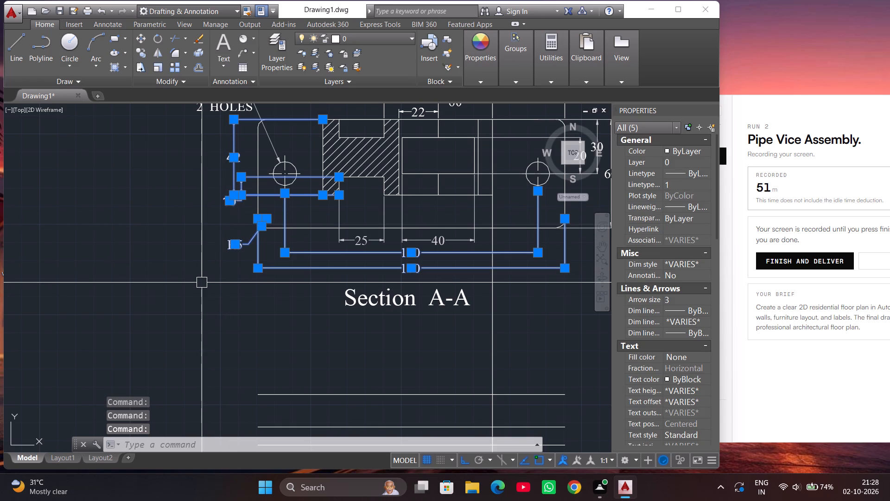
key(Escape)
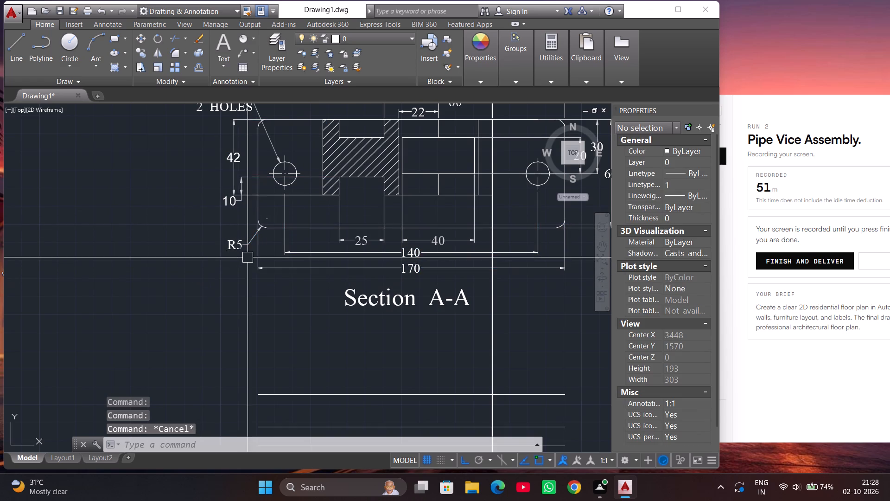
Change the color of the 140 and 170 dimensions below Section A-A and the 22, 60 and 70 dimensions above it to index color 254.
click(258, 251)
click(285, 236)
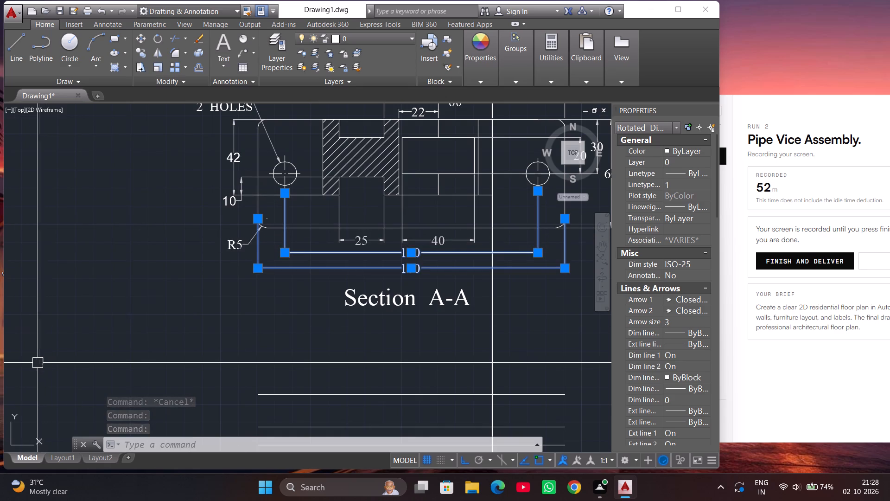
scroll(31, 367, down, 1)
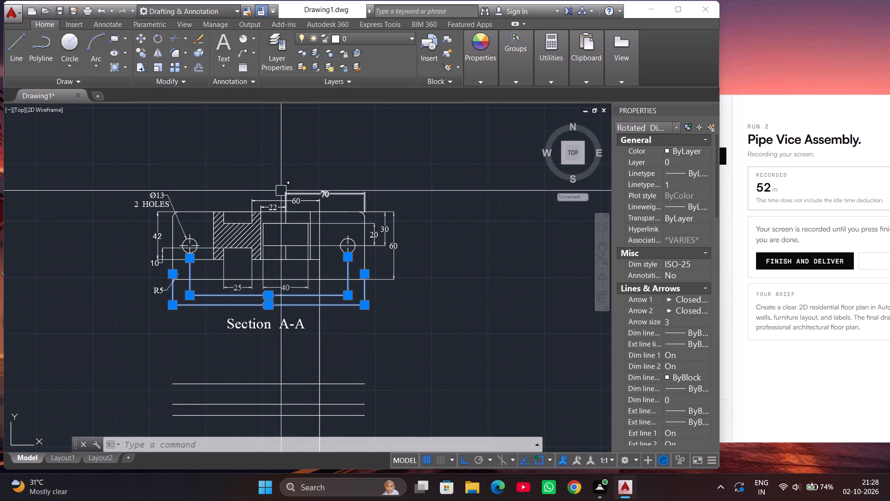
scroll(281, 191, up, 3)
click(298, 215)
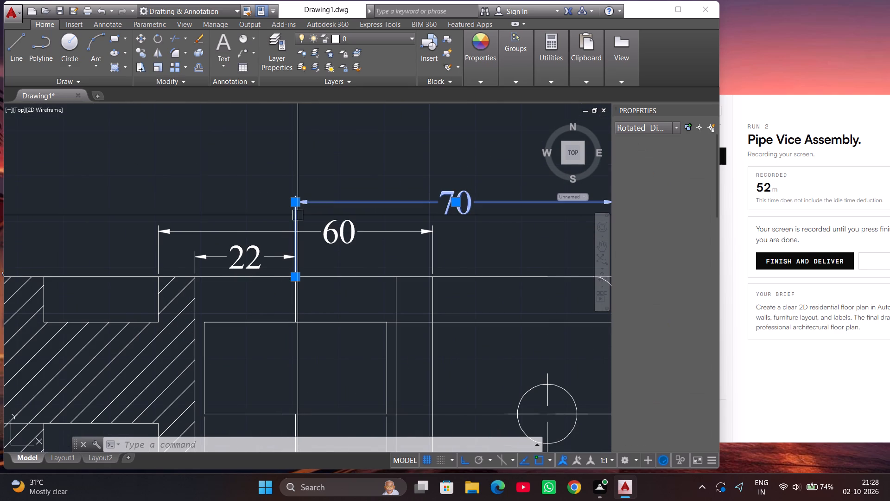
click(162, 254)
scroll(198, 219, down, 2)
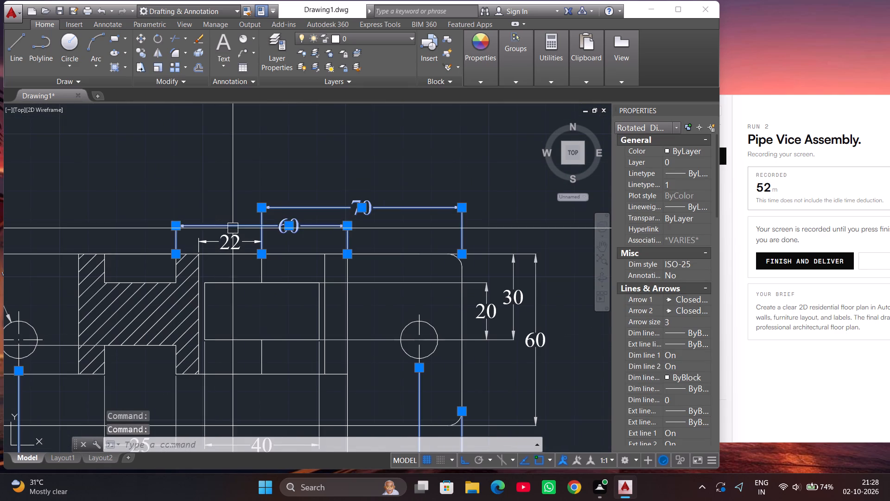
click(208, 244)
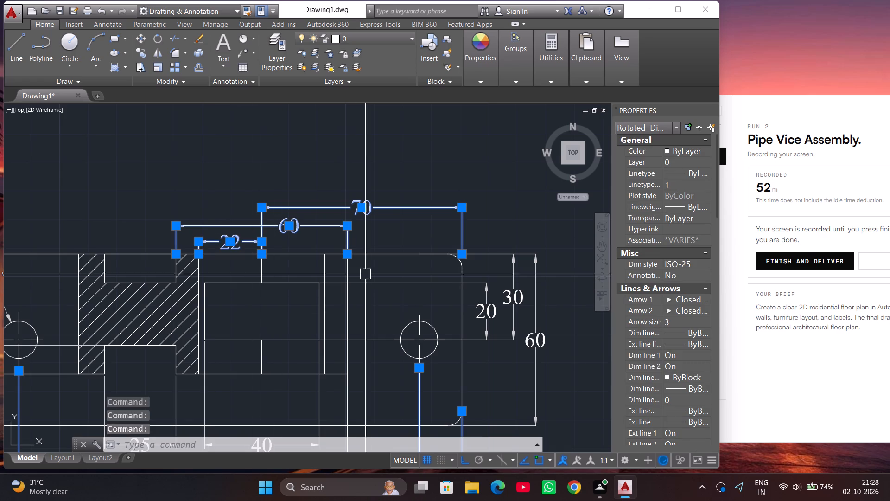
scroll(428, 232, down, 2)
scroll(365, 345, up, 2)
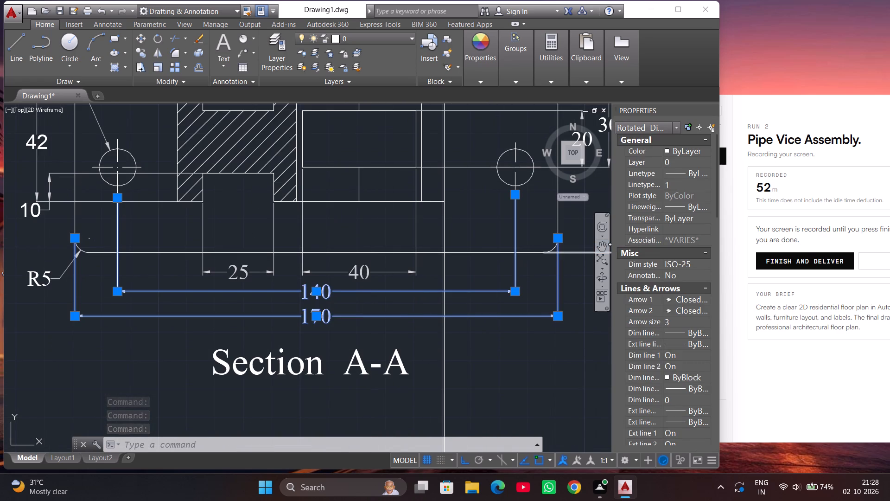
click(689, 153)
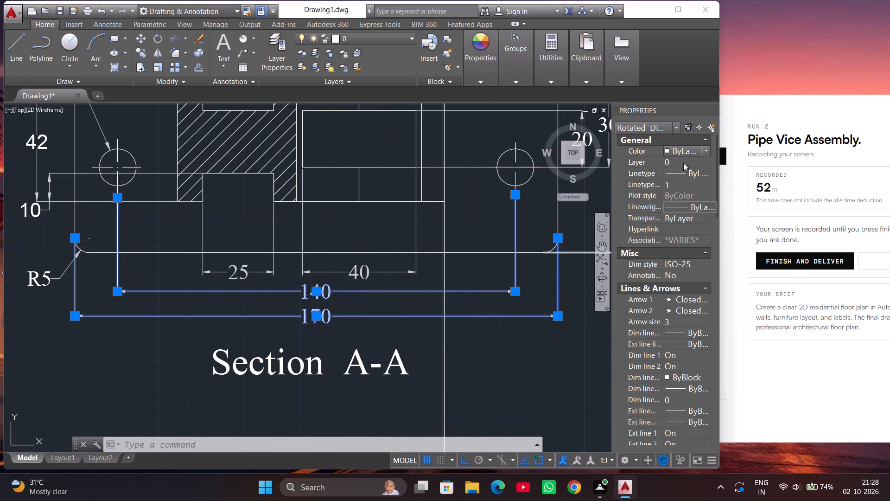
click(682, 151)
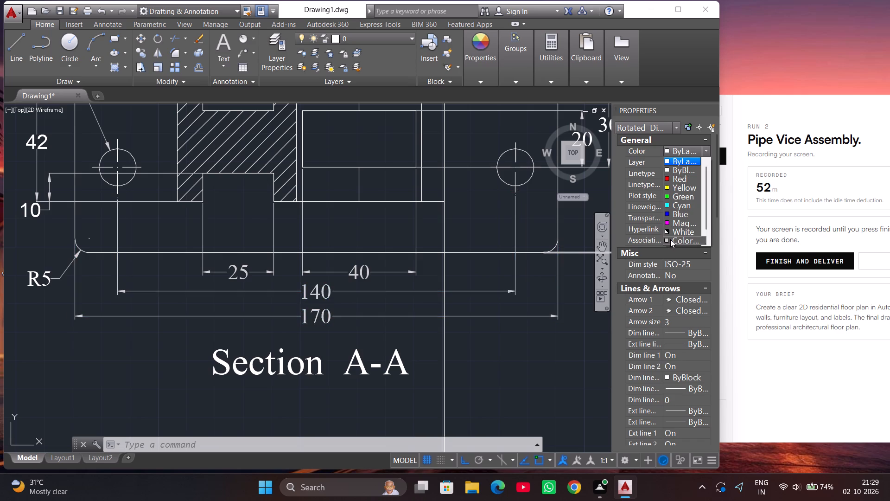
click(670, 239)
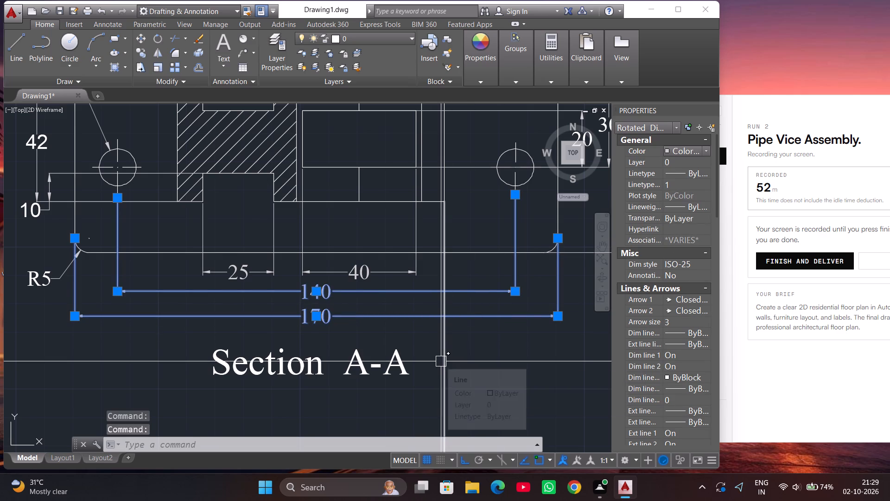
key(Escape)
Set the text color of the 22 dimension above Section A-A to White.
scroll(441, 361, down, 1)
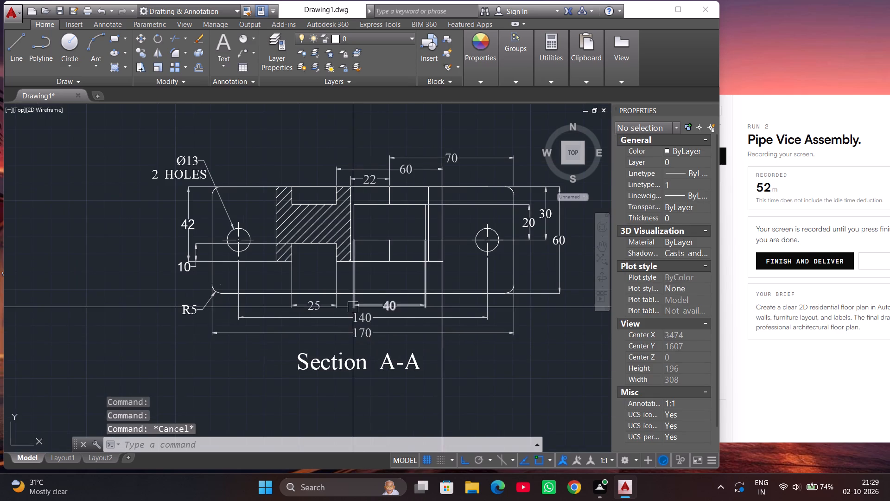
double_click(369, 181)
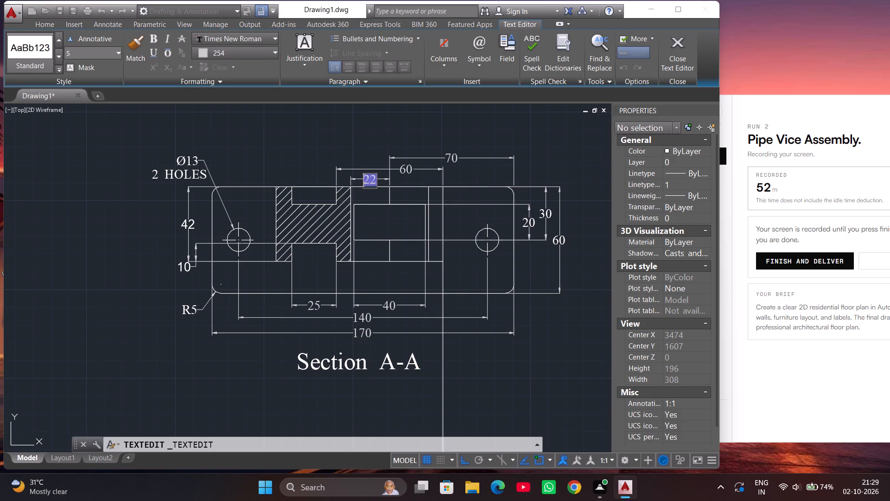
click(368, 179)
click(265, 48)
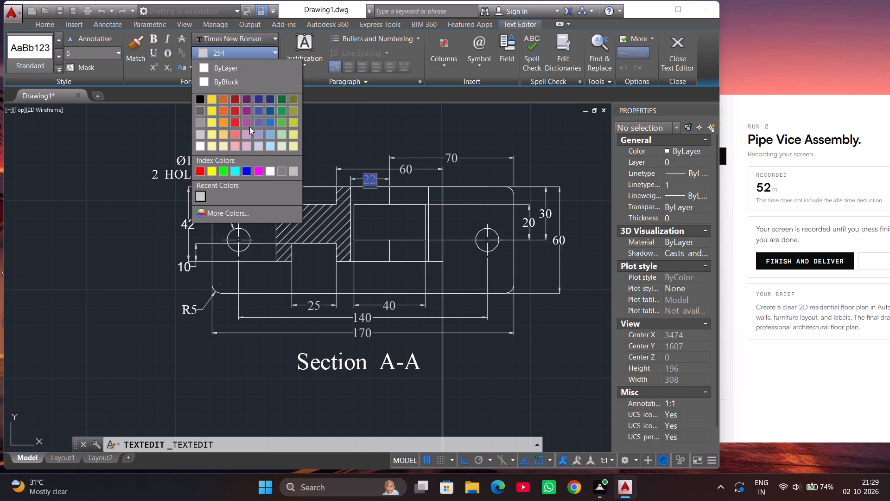
click(265, 168)
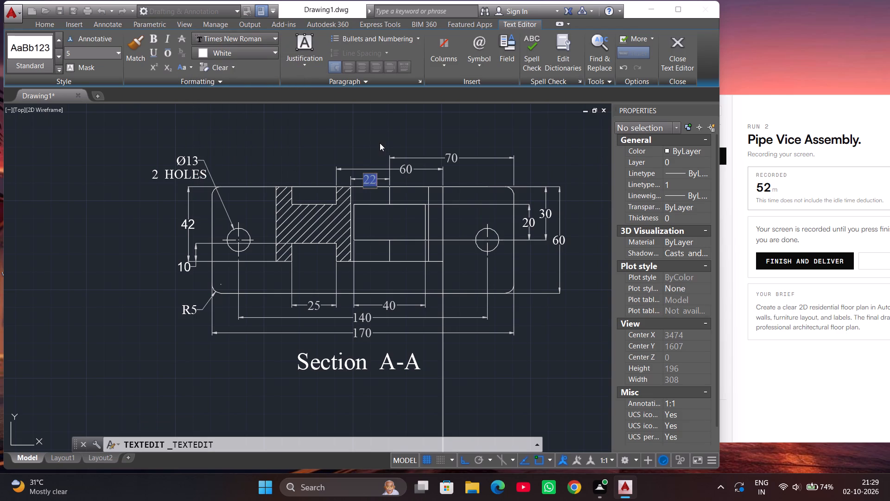
click(376, 143)
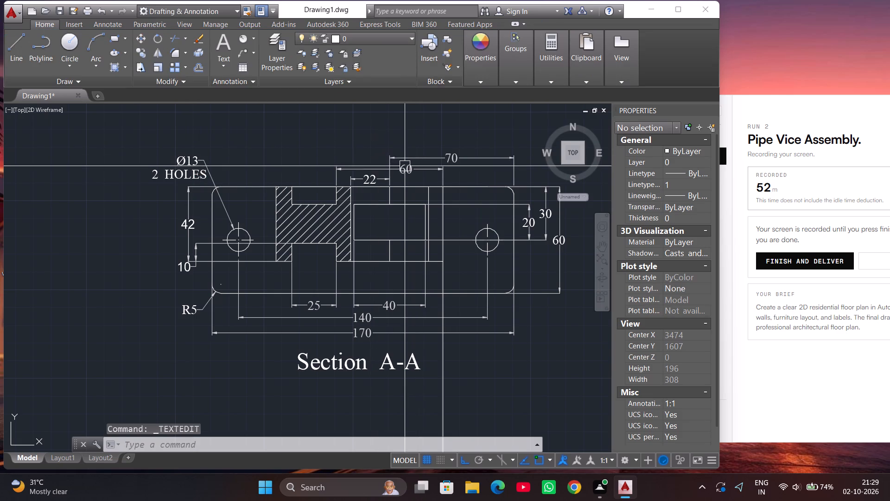
Set the text color of the horizontal 60 dimension above Section A-A to White.
double_click(404, 166)
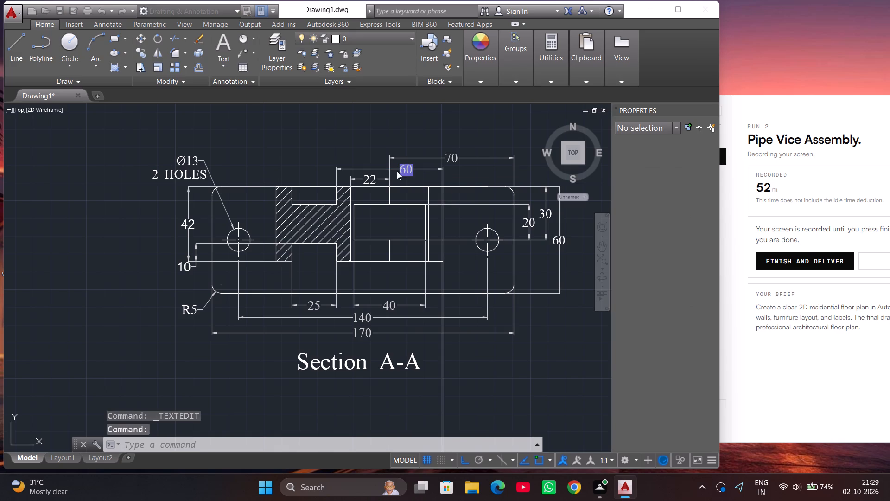
click(403, 166)
click(204, 53)
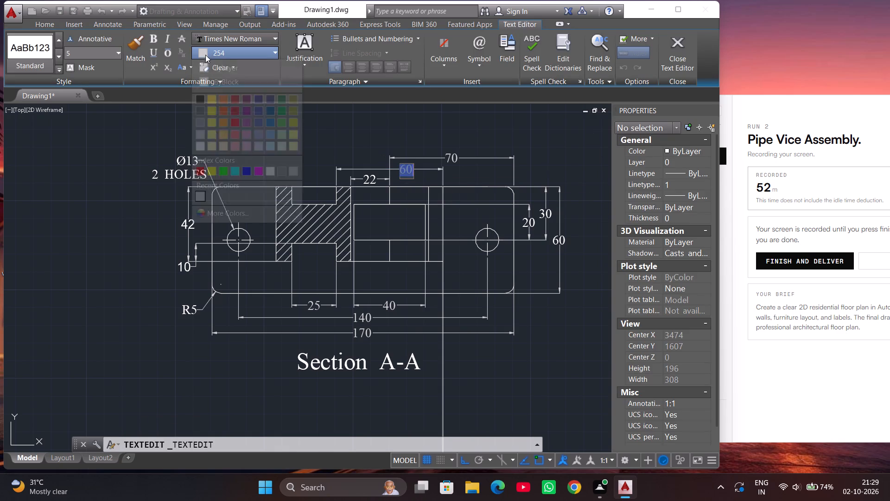
click(271, 170)
click(406, 136)
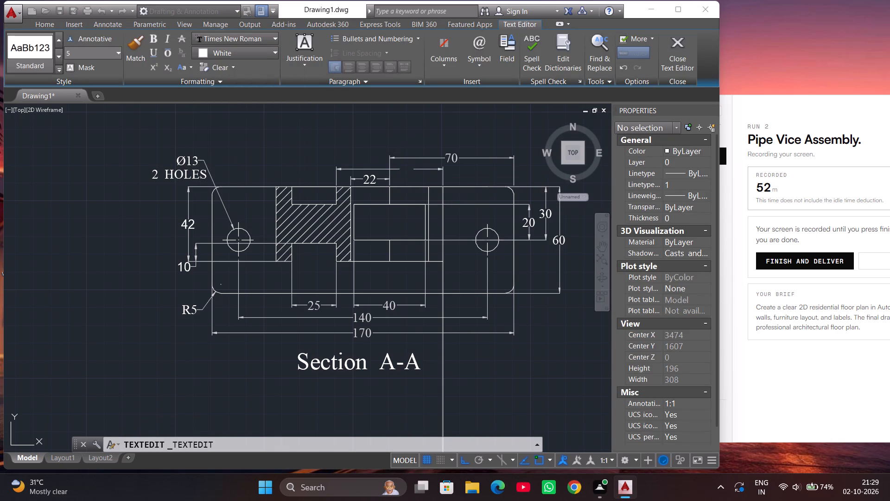
Set the text color of the 70 dimension above Section A-A to White.
scroll(455, 157, up, 2)
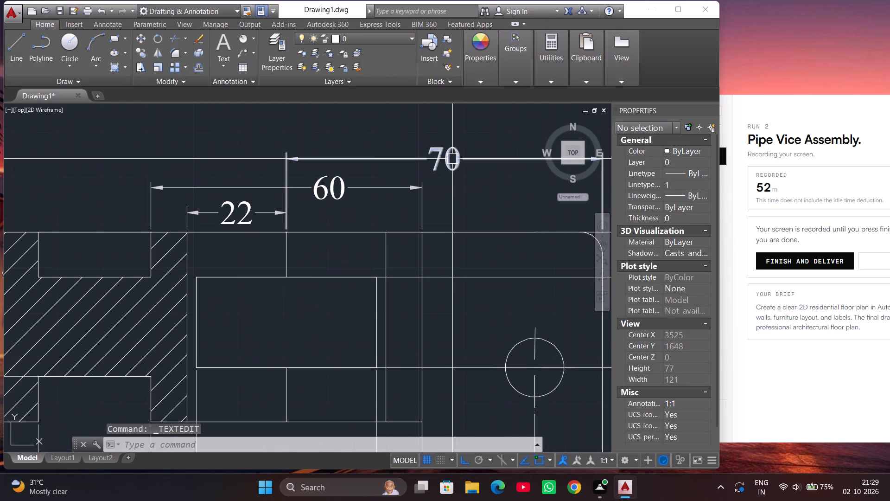
double_click(450, 160)
click(452, 162)
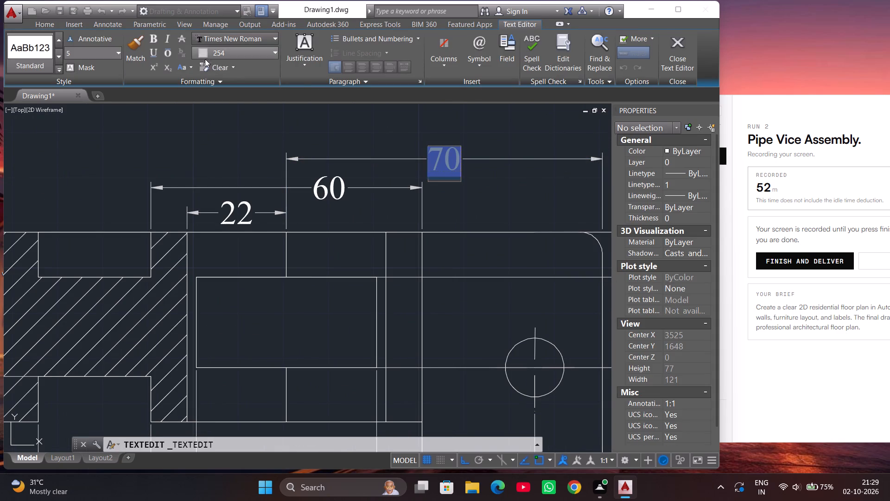
click(206, 54)
click(274, 170)
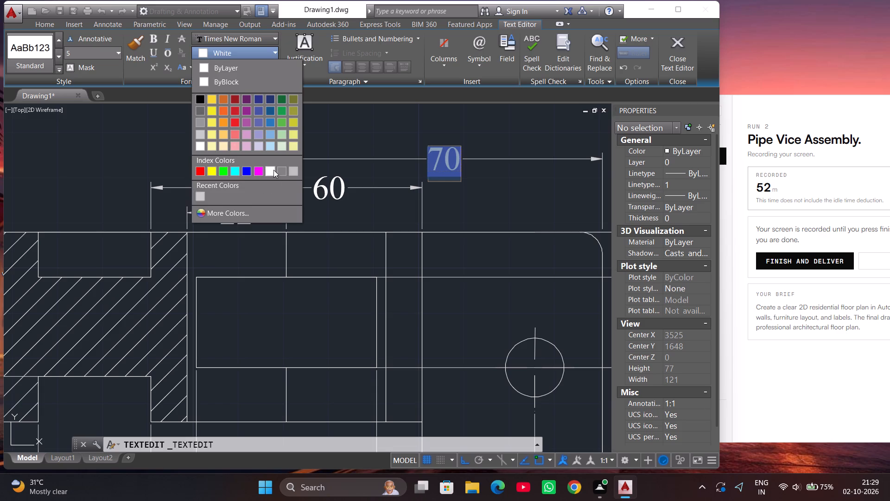
click(375, 131)
Set the text color of the 25 dimension below Section A-A's hatched body to ByLayer.
scroll(386, 141, down, 2)
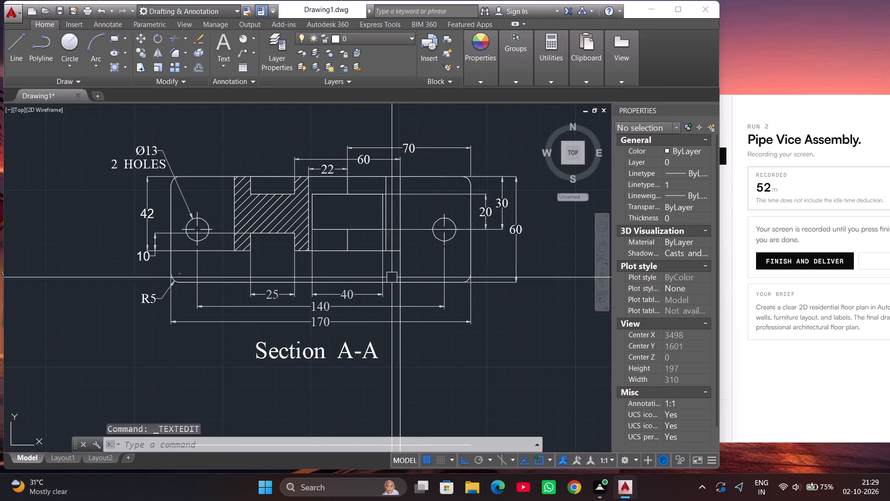
scroll(311, 329, up, 1)
double_click(251, 283)
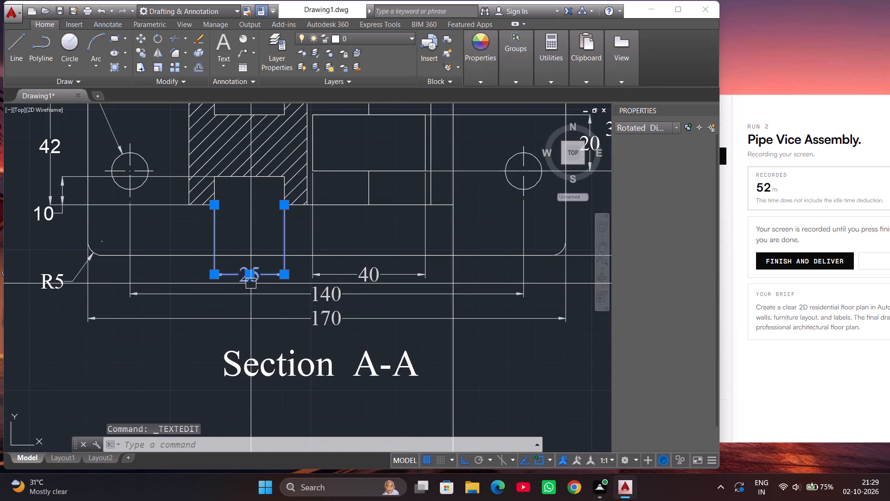
click(254, 278)
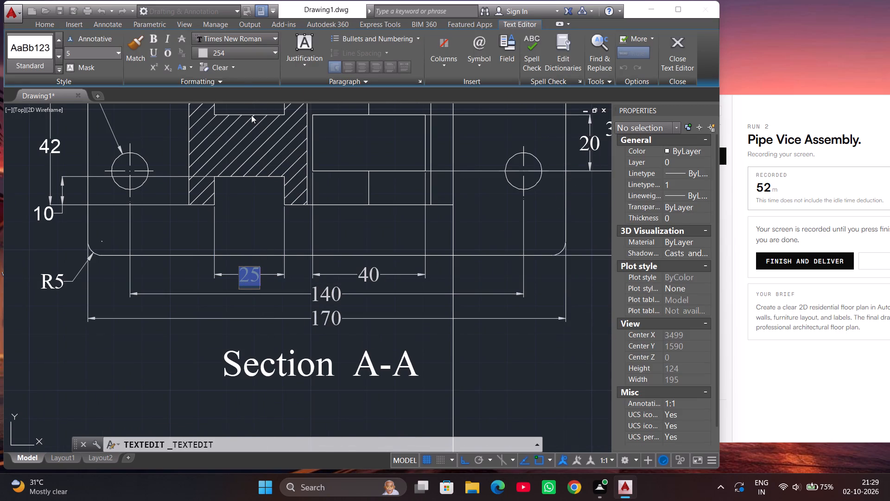
click(238, 57)
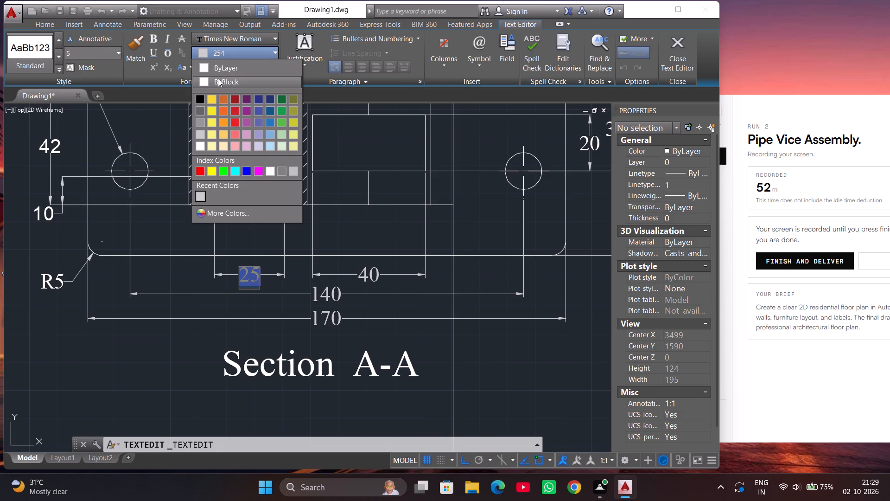
click(222, 72)
click(247, 346)
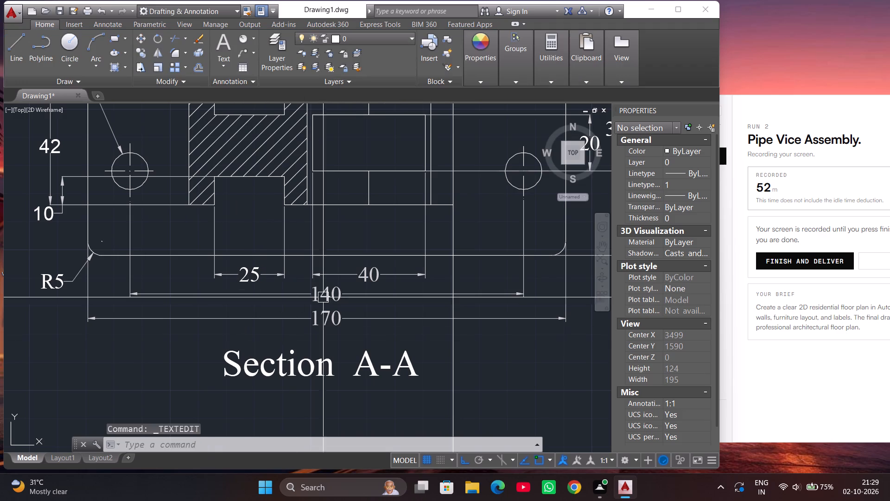
Set the text color of the 170 overall width dimension below Section A-A to ByLayer.
double_click(328, 319)
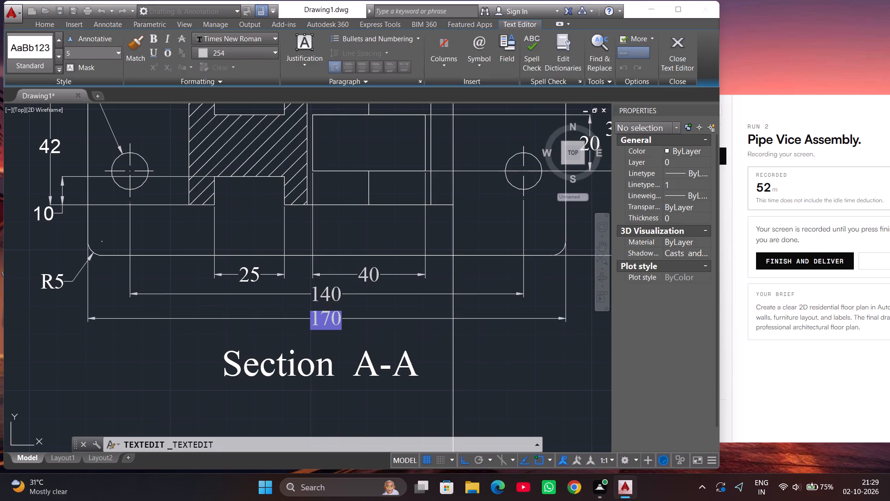
click(327, 317)
click(241, 50)
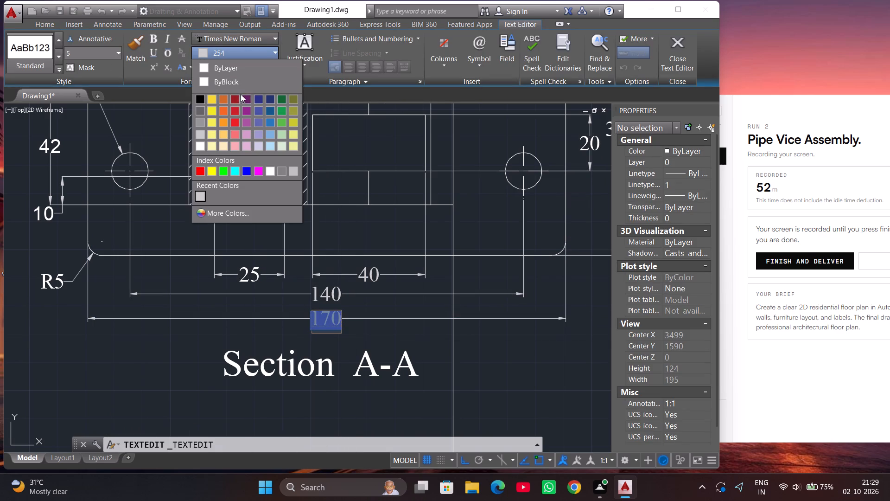
click(220, 71)
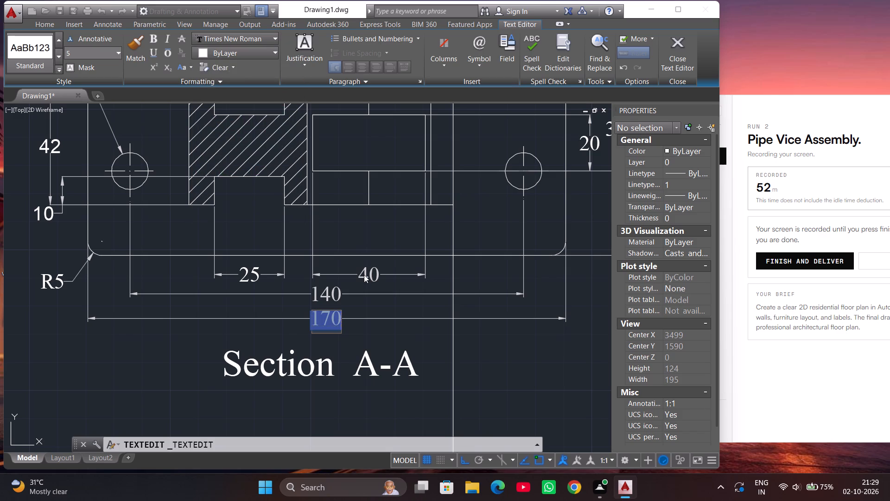
double_click(364, 274)
Set the text color of the 40 dimension below Section A-A to ByLayer.
double_click(364, 274)
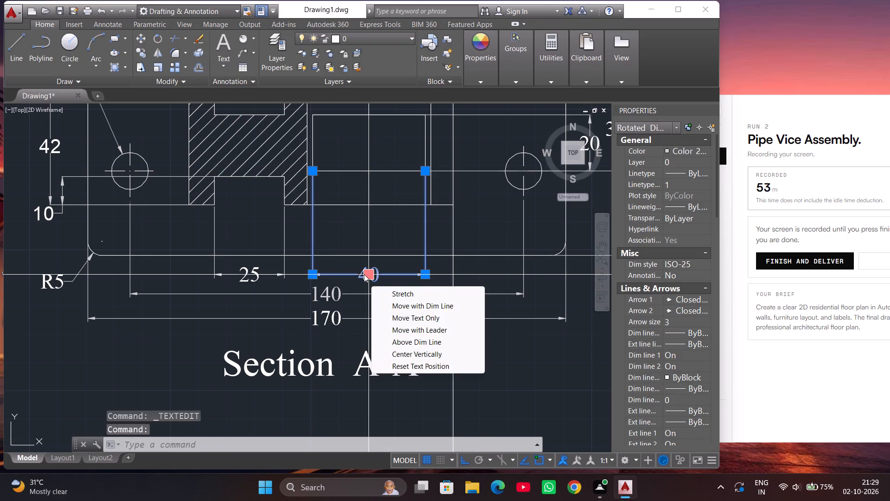
click(365, 274)
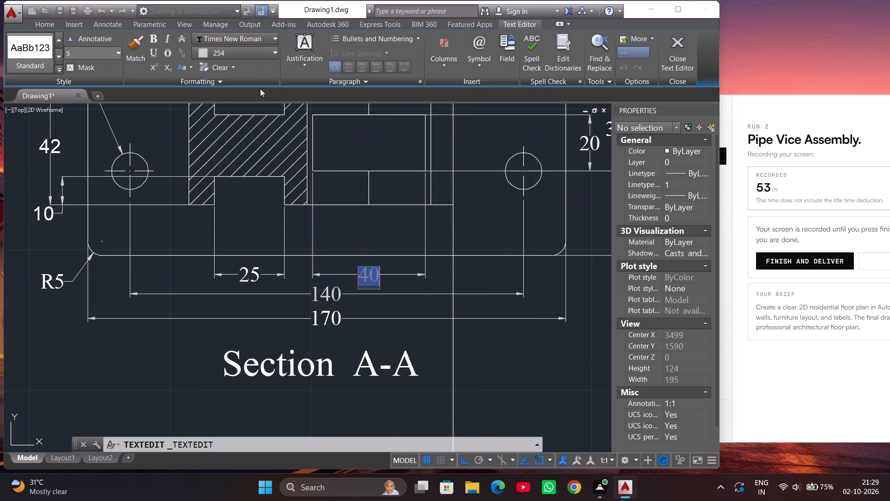
click(260, 55)
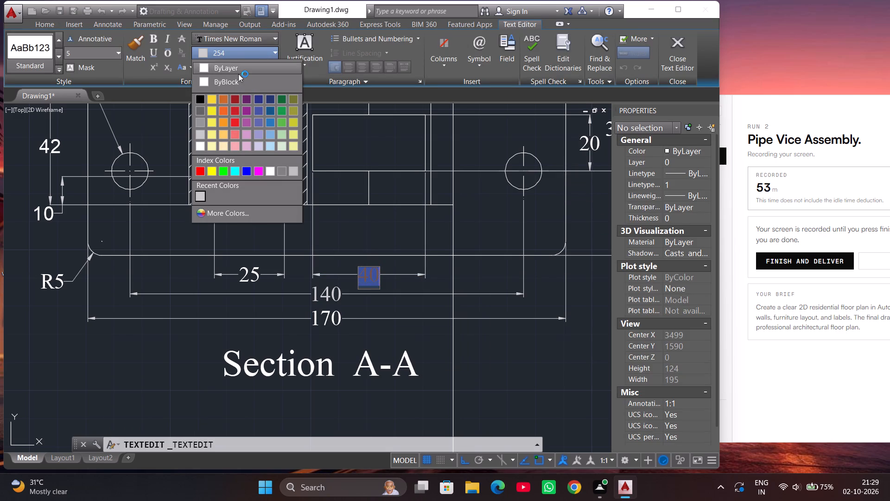
click(238, 70)
click(356, 222)
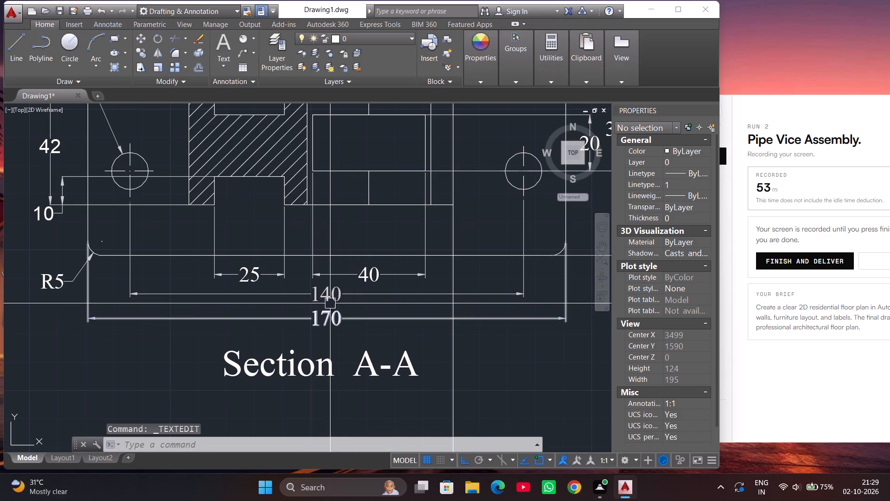
Set the text color of the 140 hole-spacing dimension below Section A-A to White.
double_click(330, 300)
click(331, 299)
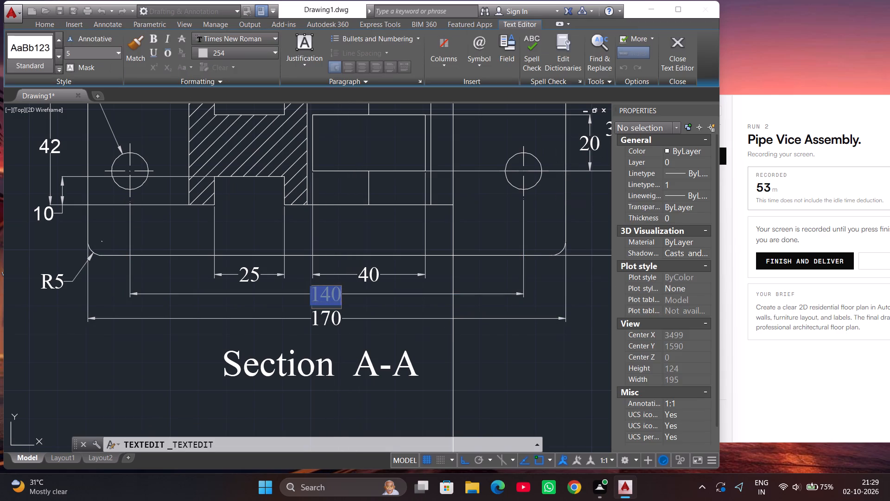
click(227, 54)
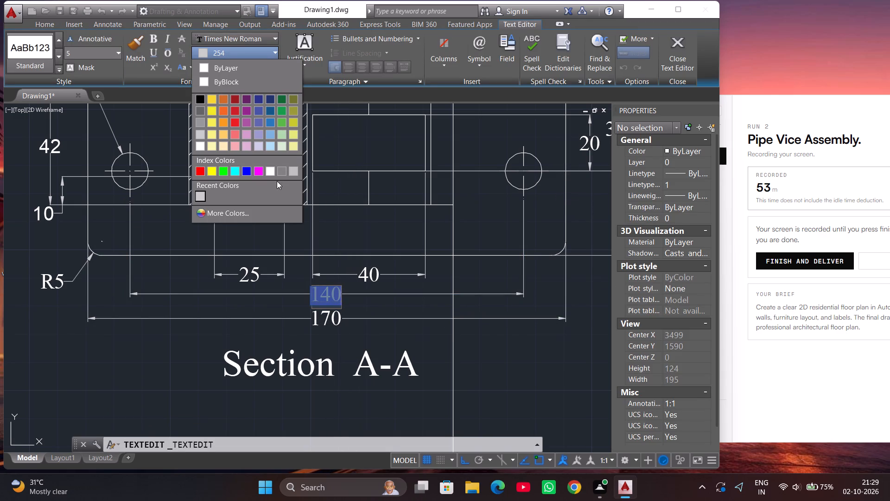
click(272, 168)
click(375, 335)
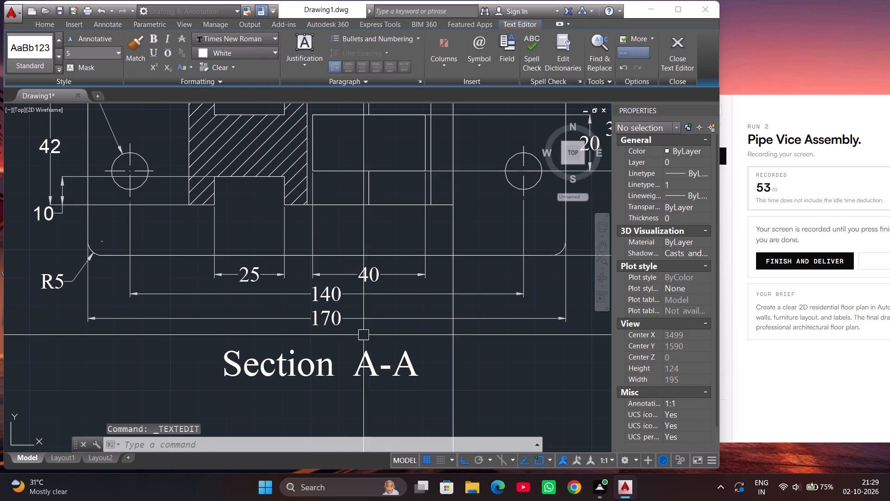
Set the font of the 42 dimension text beside Section A-A to Times New Roman.
scroll(309, 333, down, 1)
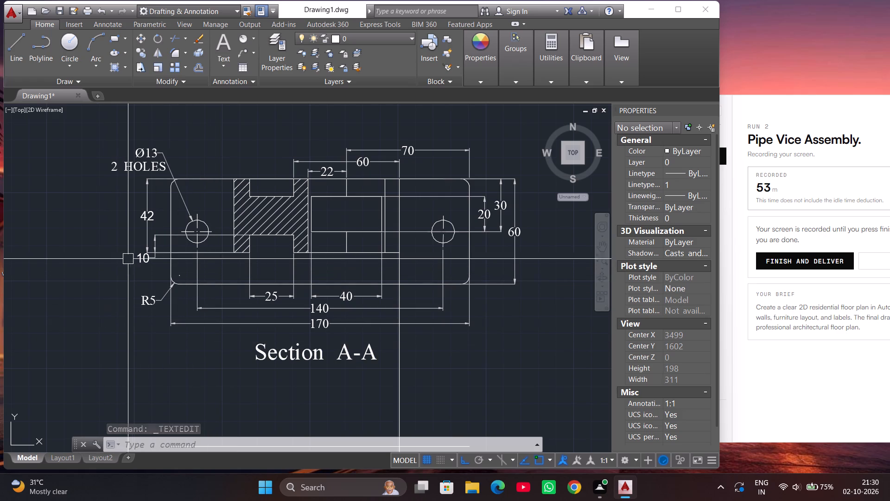
double_click(143, 216)
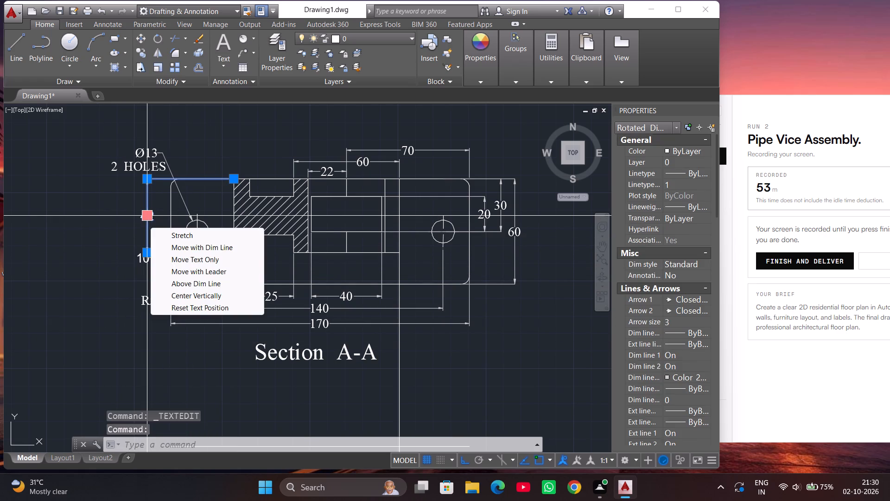
click(149, 213)
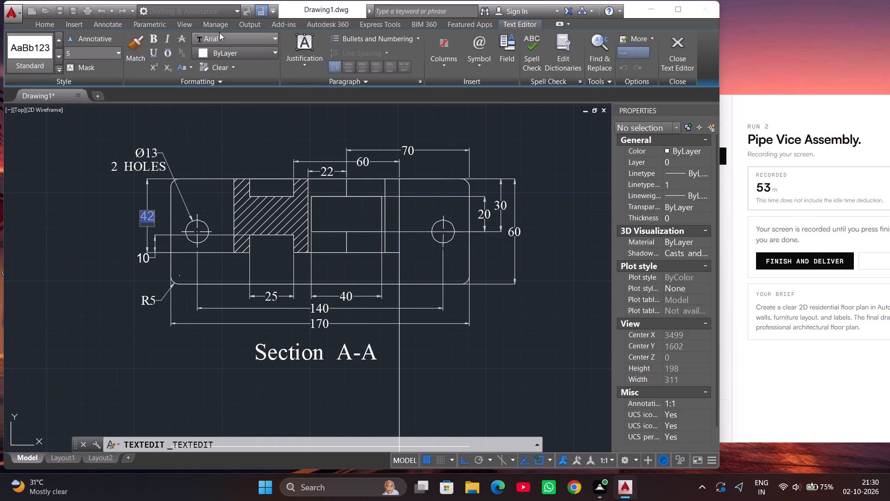
click(222, 39)
text(TIM)
scroll(229, 122, down, 2)
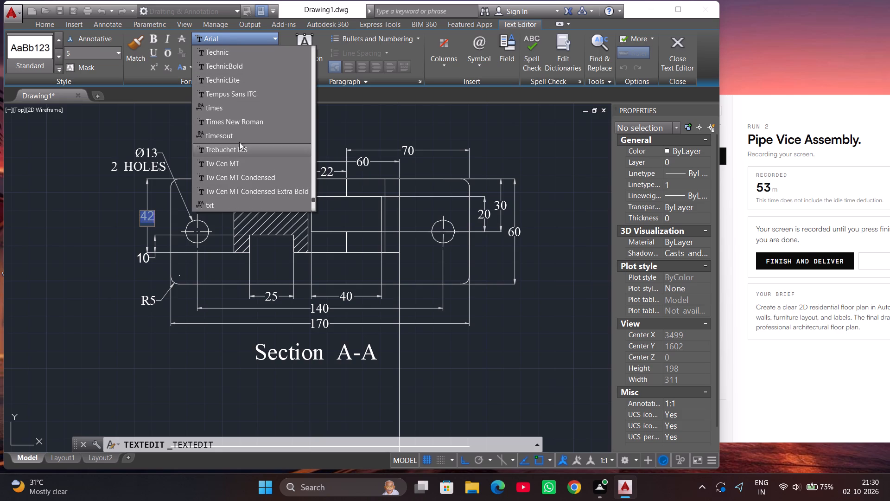
click(249, 122)
click(123, 224)
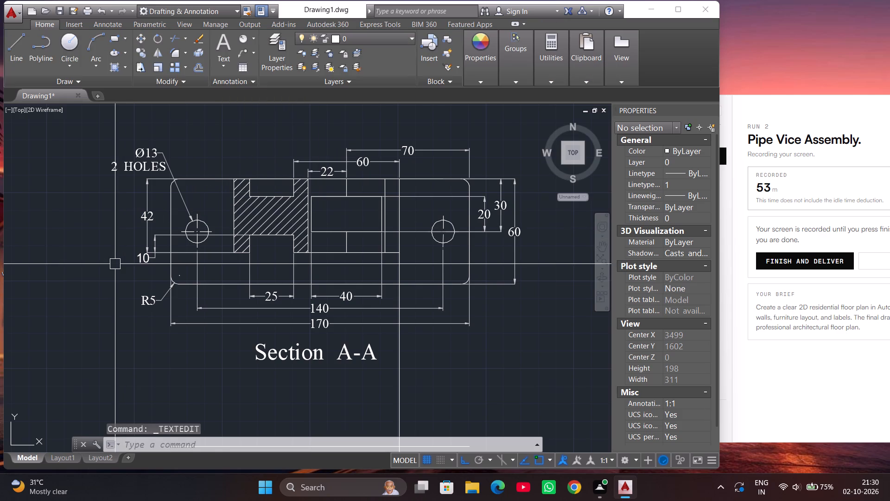
Set the font of the 10 dimension text beside Section A-A to Times New Roman.
scroll(128, 268, up, 1)
double_click(147, 259)
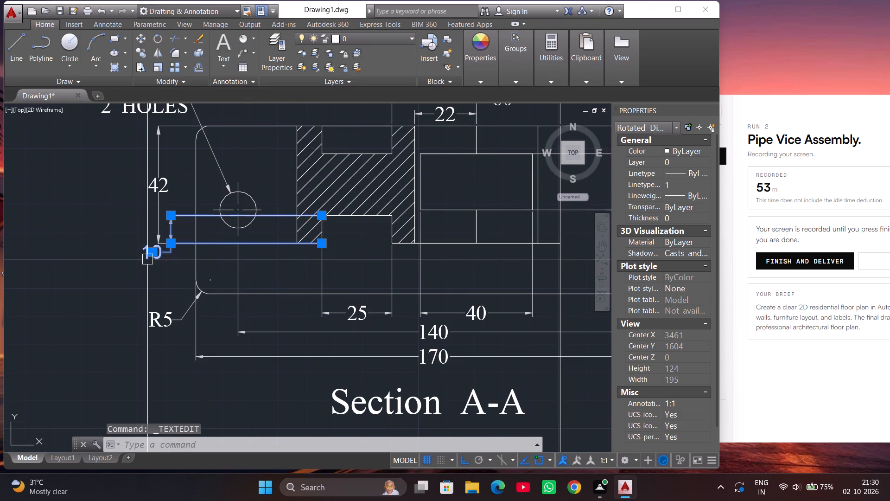
click(157, 254)
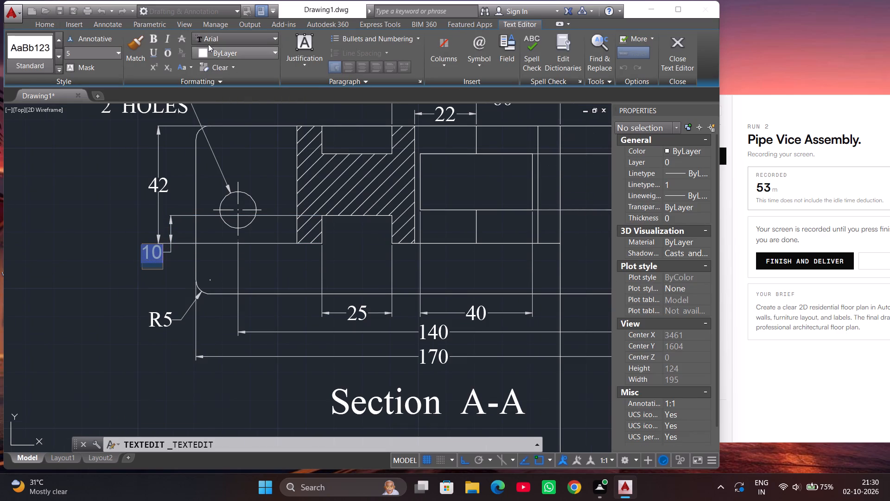
click(211, 39)
text(TIM)
scroll(218, 103, down, 1)
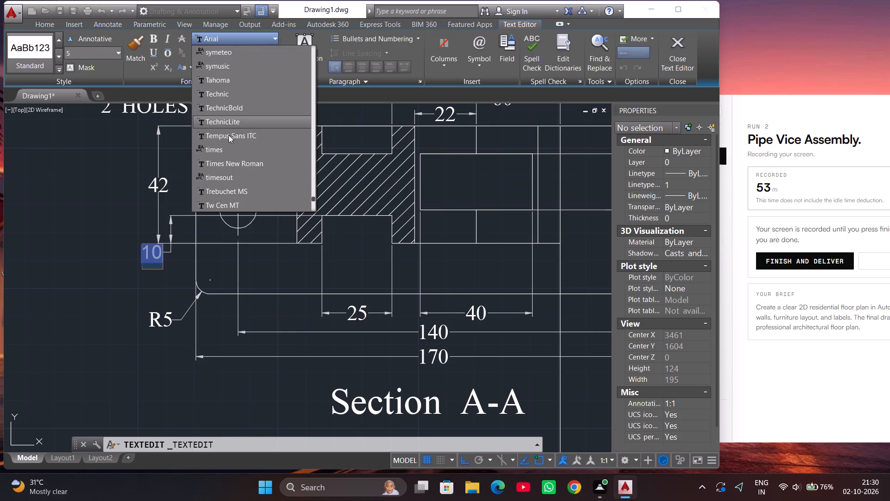
click(237, 166)
click(126, 218)
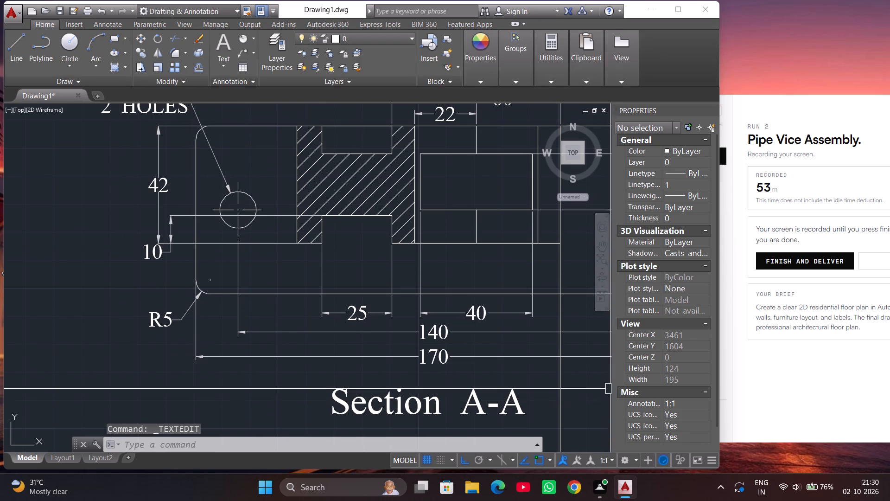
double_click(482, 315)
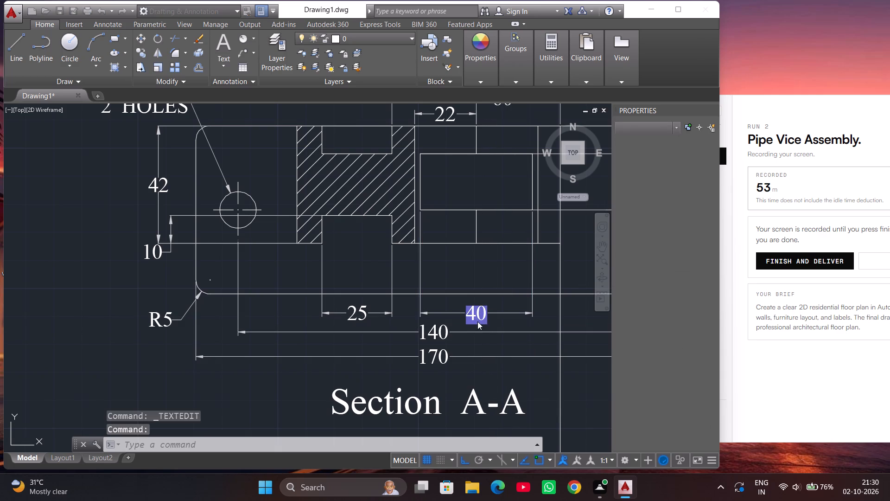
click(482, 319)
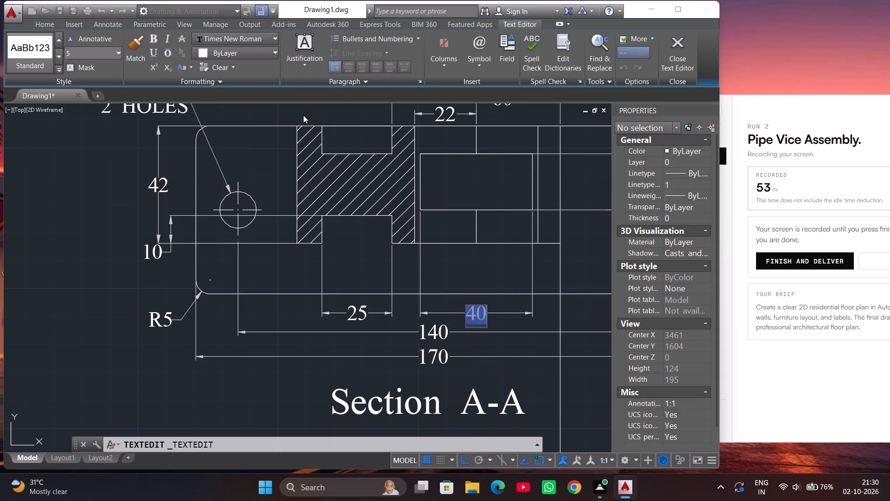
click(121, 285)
Draw a vertical projection line about 277 long from the 40-wide rectangle's lower-right corner in Section A-A down to the lower view's base top edge.
scroll(197, 306, down, 1)
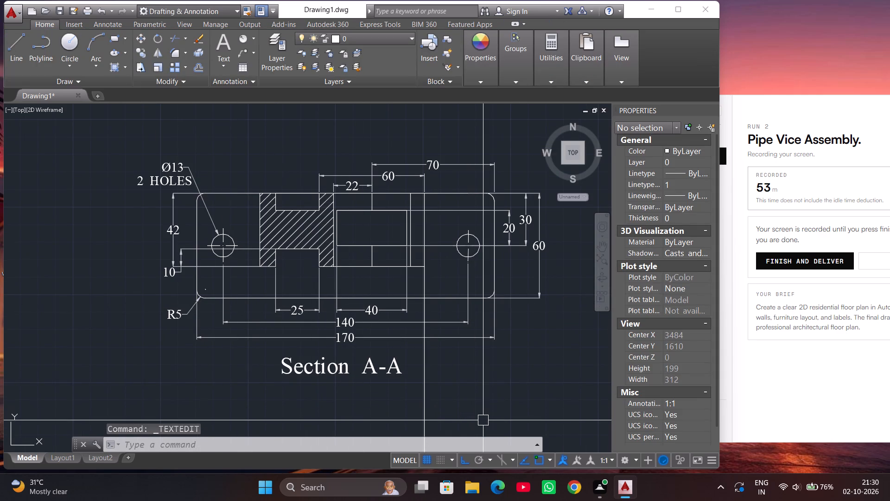
scroll(477, 420, up, 1)
scroll(374, 289, down, 1)
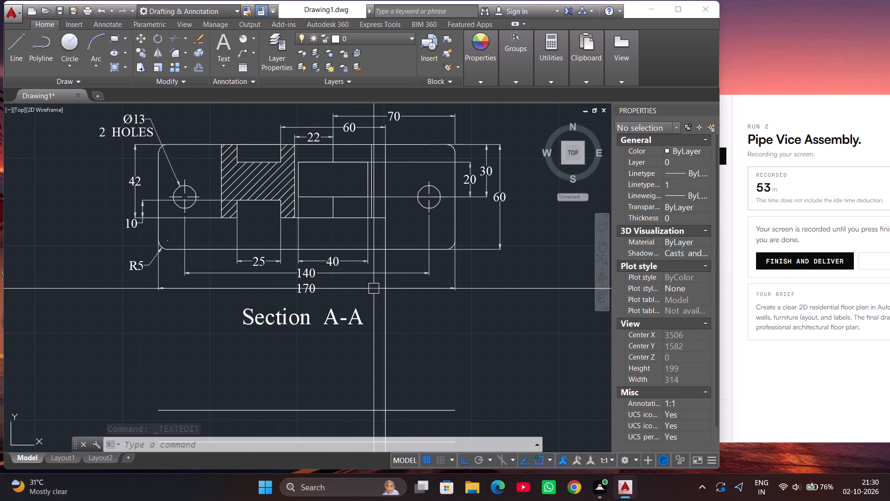
scroll(354, 294, down, 1)
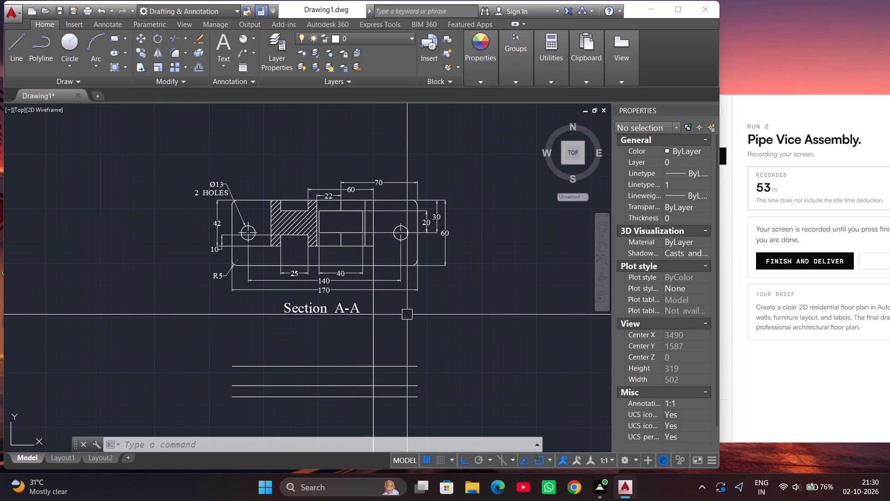
key(l)
key(Return)
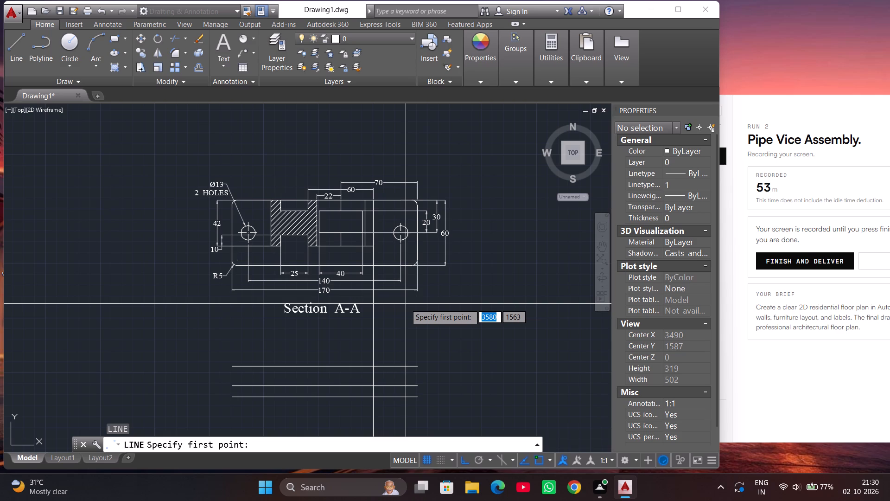
scroll(324, 263, down, 1)
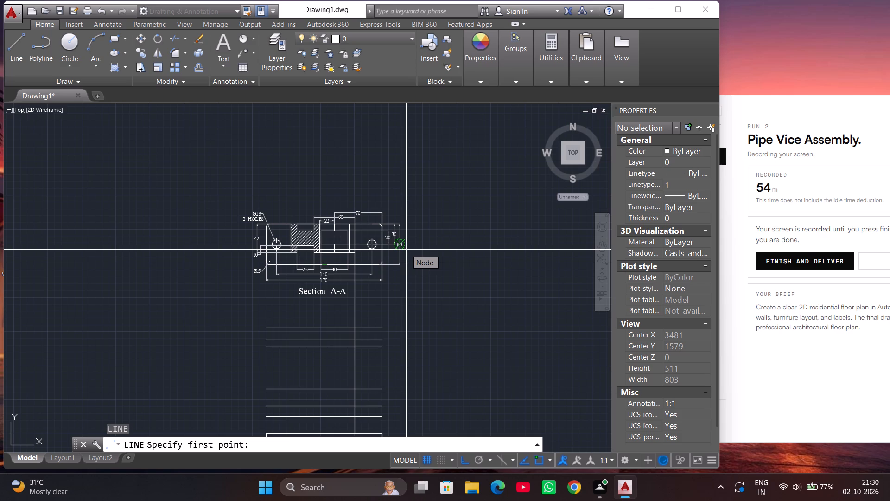
scroll(340, 251, up, 2)
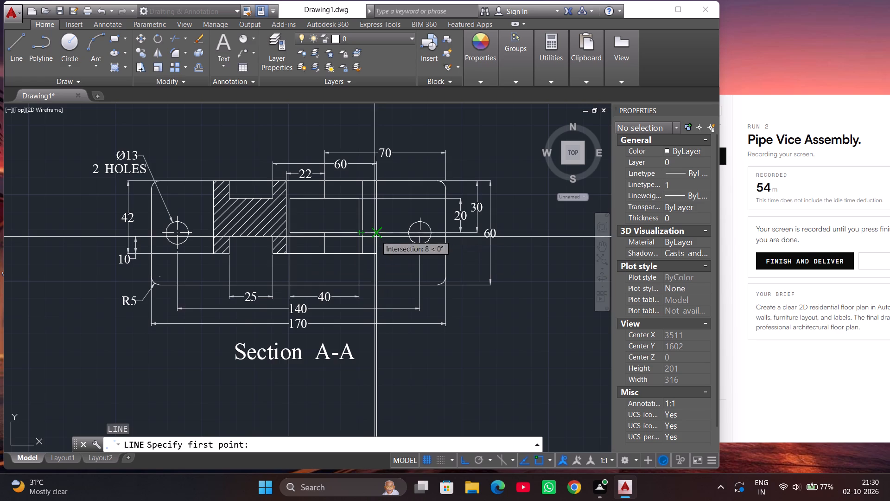
scroll(368, 238, up, 3)
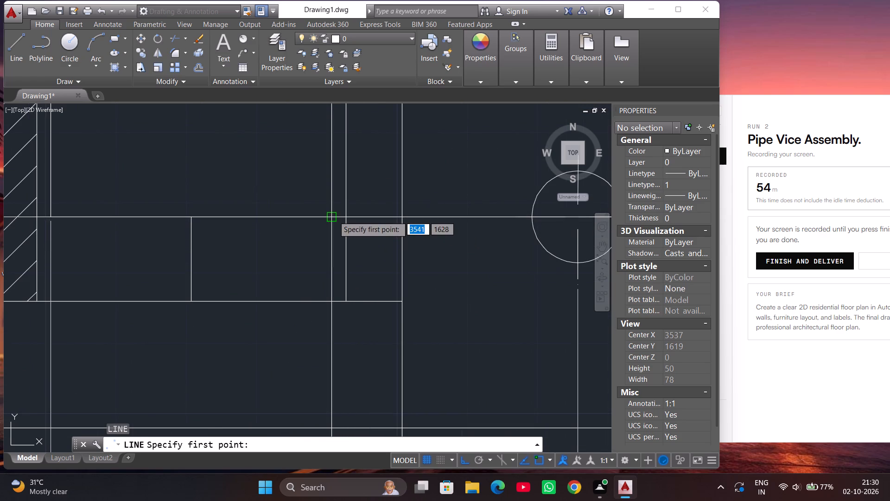
click(334, 216)
scroll(334, 216, down, 5)
scroll(322, 305, down, 3)
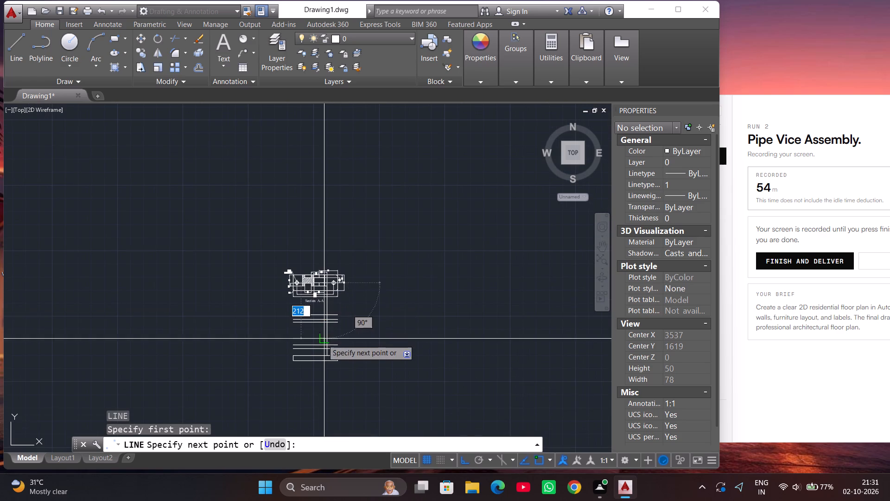
scroll(321, 353, up, 3)
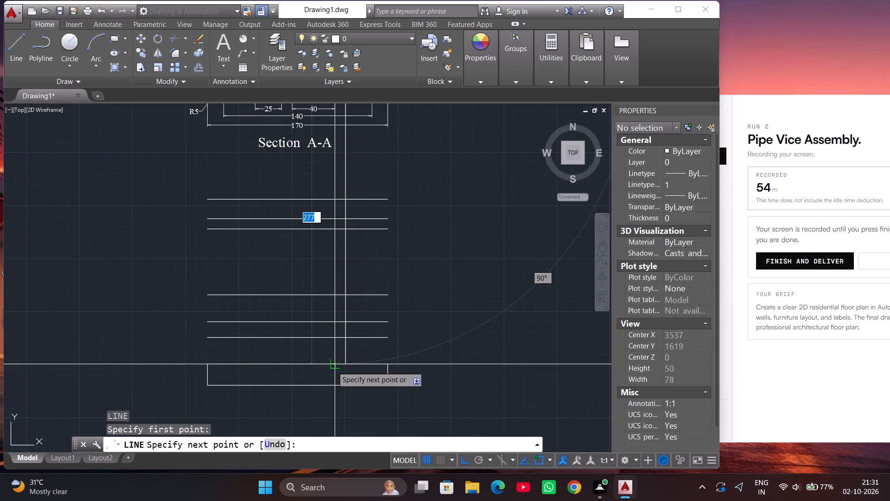
click(335, 366)
scroll(420, 415, down, 1)
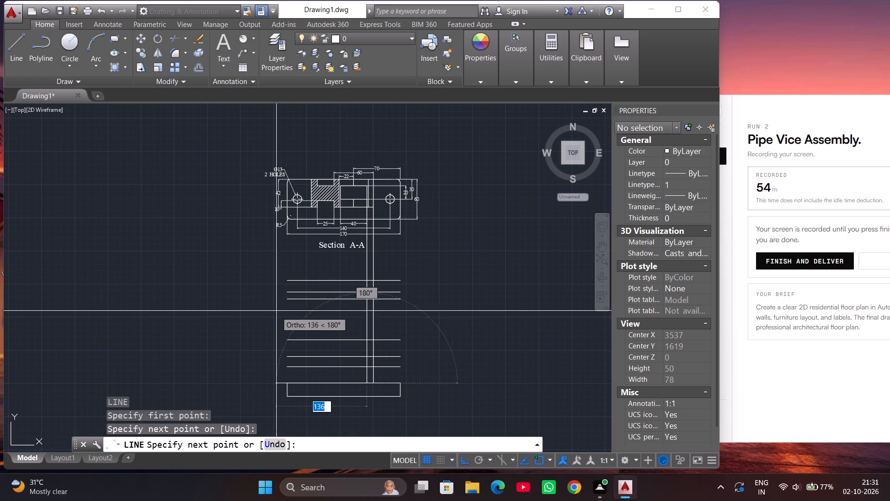
key(Escape)
Draw a vertical projection line about 277 long from the 40-wide rectangle's lower-left corner in Section A-A down to the base's top edge.
key(l)
key(Return)
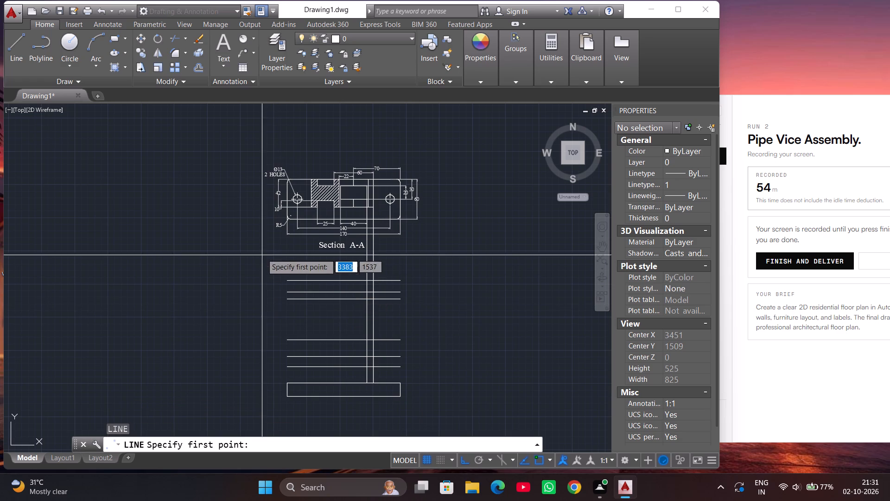
scroll(297, 214, up, 3)
scroll(350, 247, down, 1)
scroll(452, 202, up, 2)
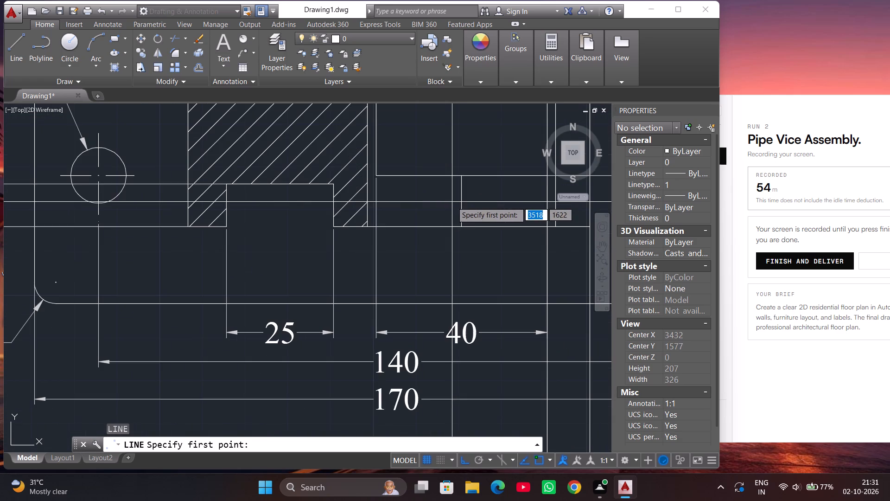
click(378, 177)
scroll(378, 177, down, 3)
scroll(370, 350, down, 2)
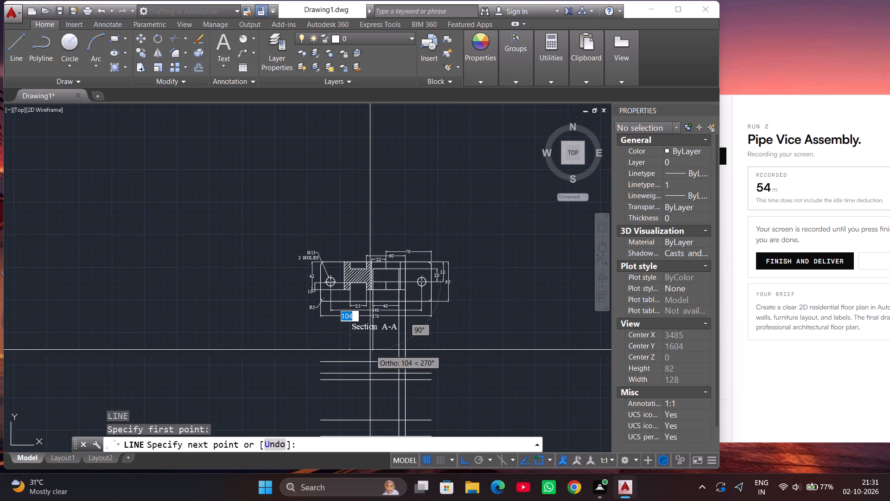
scroll(368, 295, down, 2)
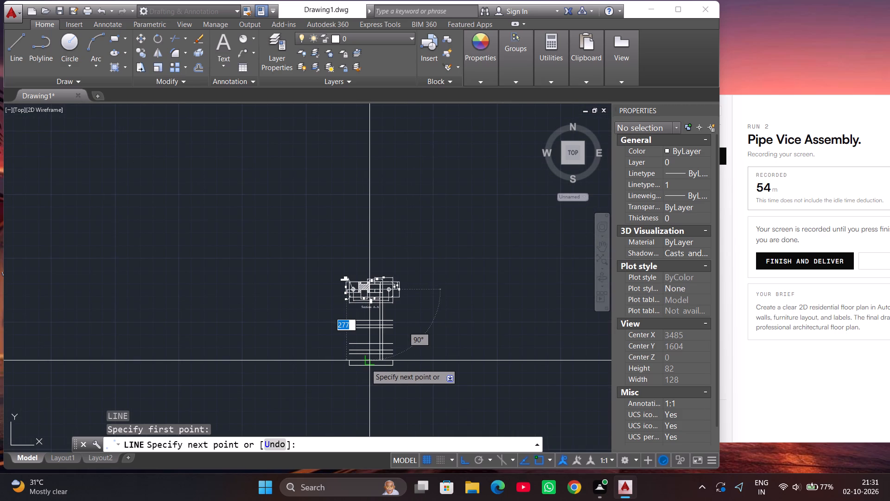
scroll(367, 373, up, 2)
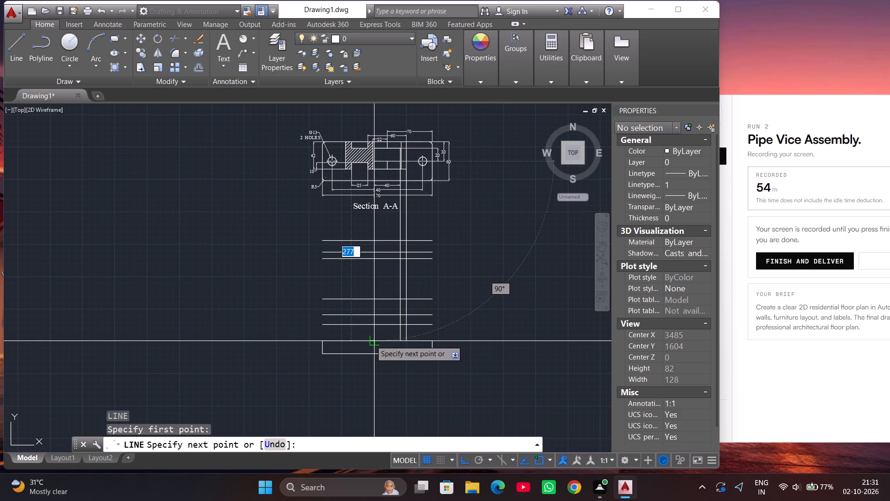
click(371, 340)
key(Escape)
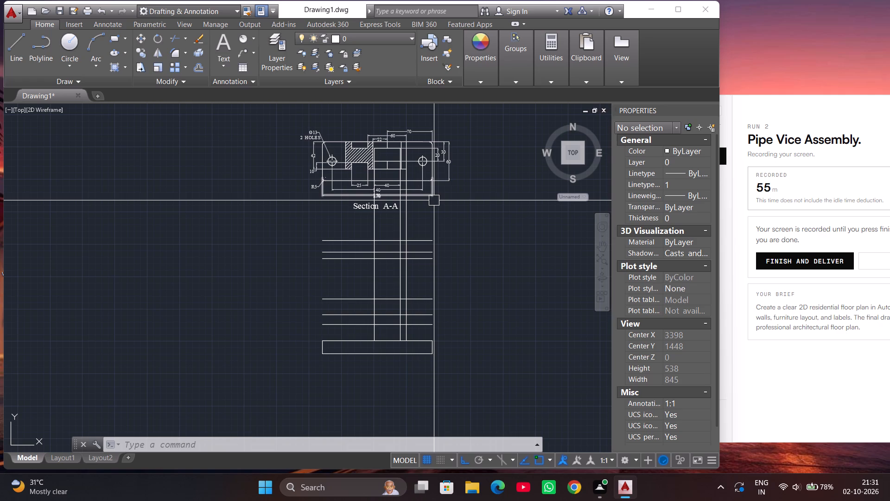
Draw a vertical projection line from the lower right corner of the 25-wide slot in the hatched body down to the base's top edge.
key(l)
key(Return)
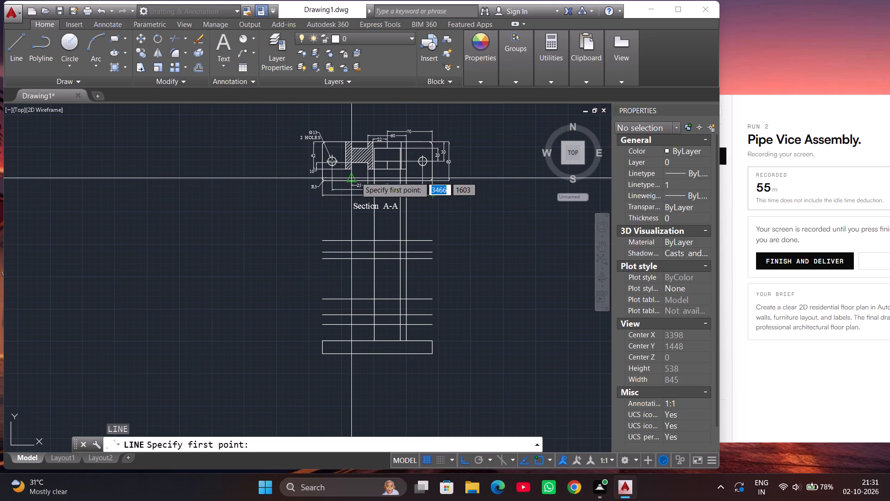
scroll(367, 167, up, 2)
click(371, 173)
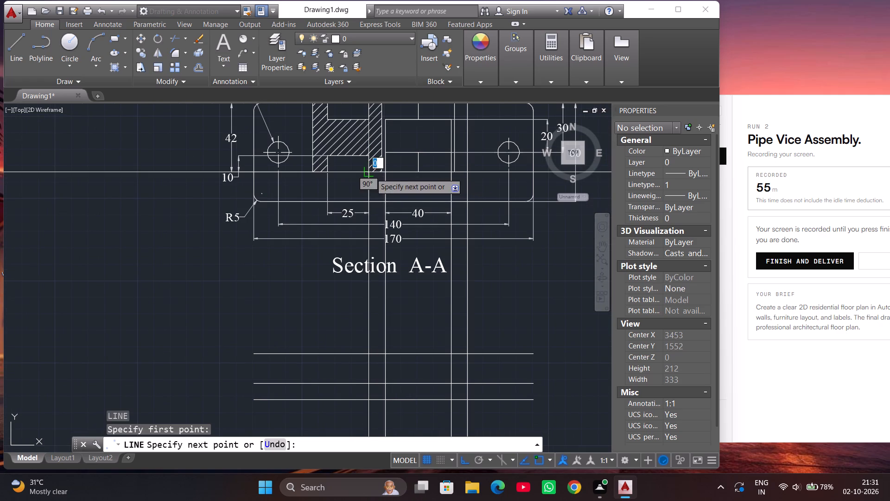
scroll(359, 281, down, 2)
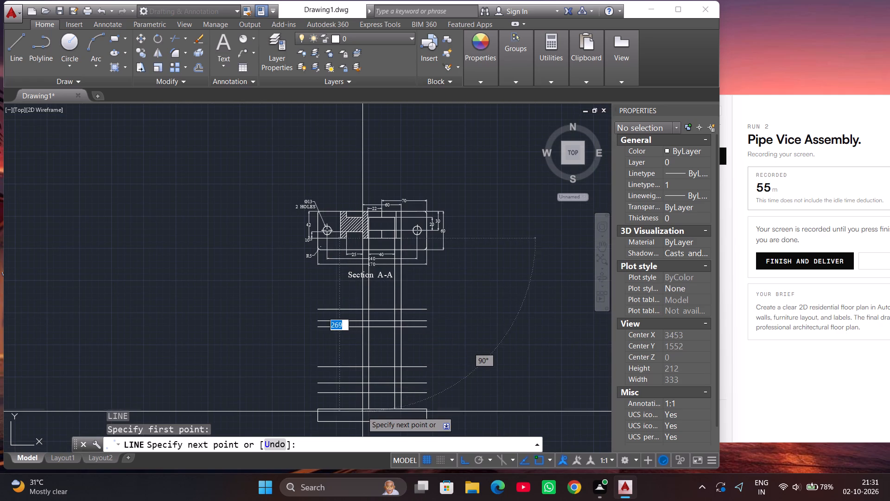
click(362, 411)
key(Escape)
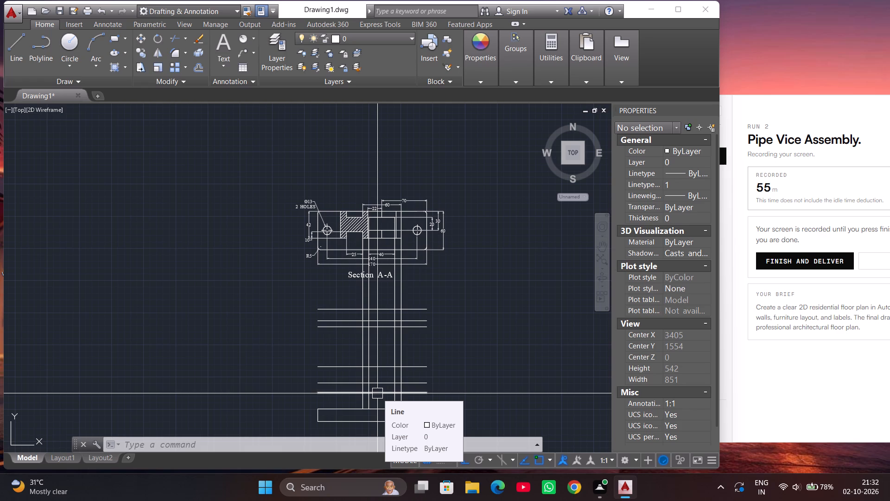
Draw a vertical projection line about 265 long from the 25-wide slot's lower-left corner down to the base's top edge.
key(l)
key(Return)
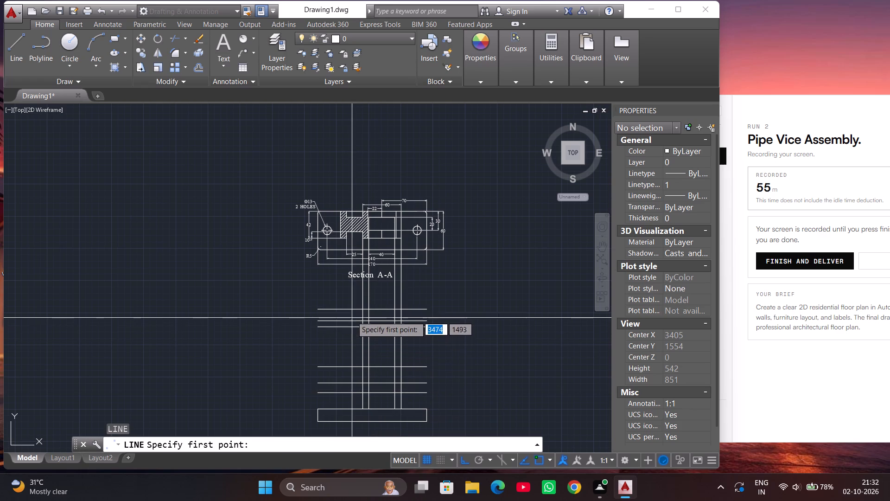
scroll(346, 278, up, 2)
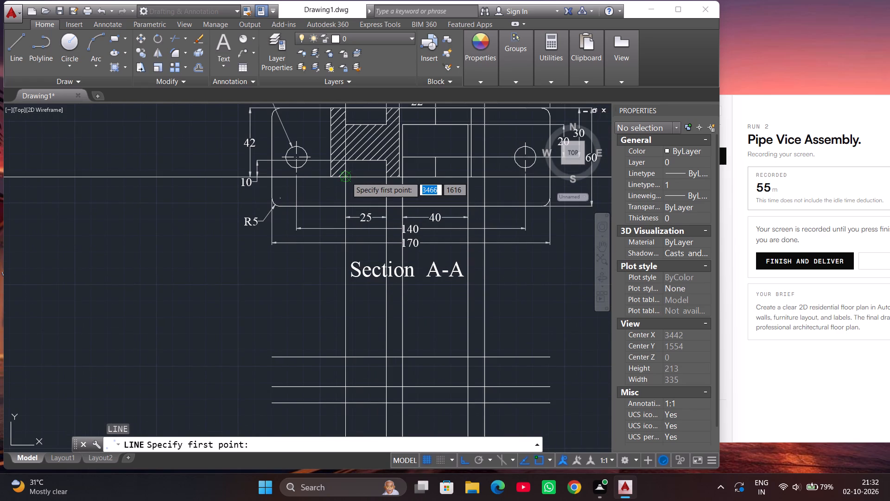
click(346, 177)
scroll(346, 183, down, 2)
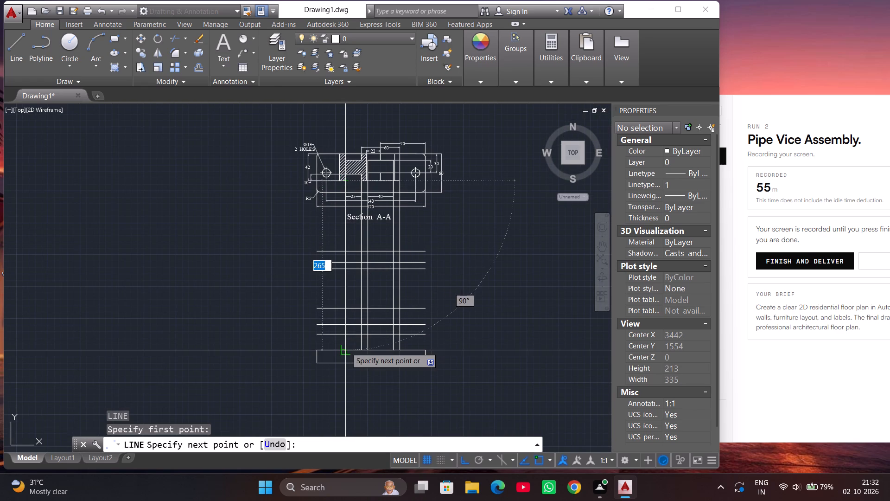
click(346, 347)
key(Escape)
Draw a vertical projection line from the hatched body's lower-left corner in Section A-A down to the base's top edge.
key(l)
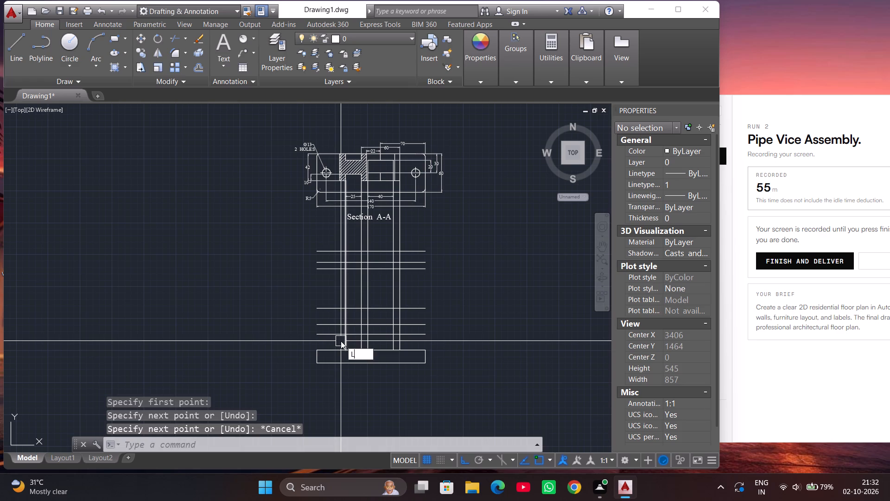
key(Return)
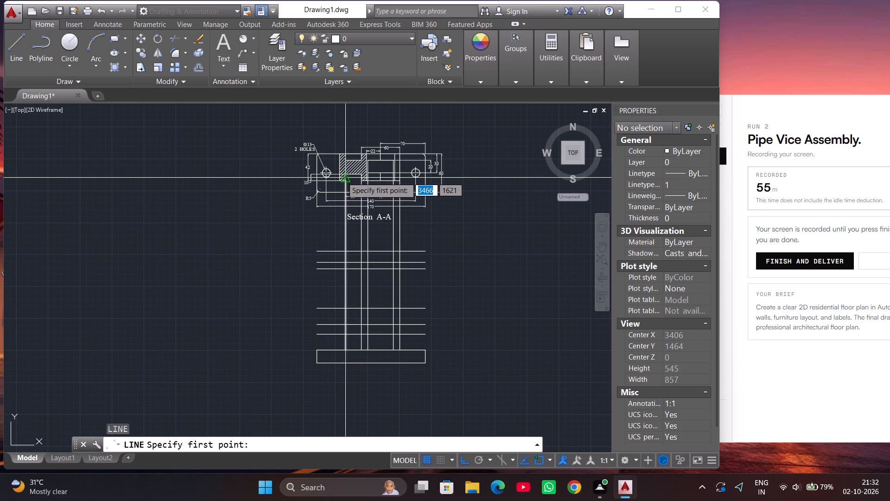
scroll(342, 177, up, 3)
click(331, 188)
scroll(331, 188, down, 4)
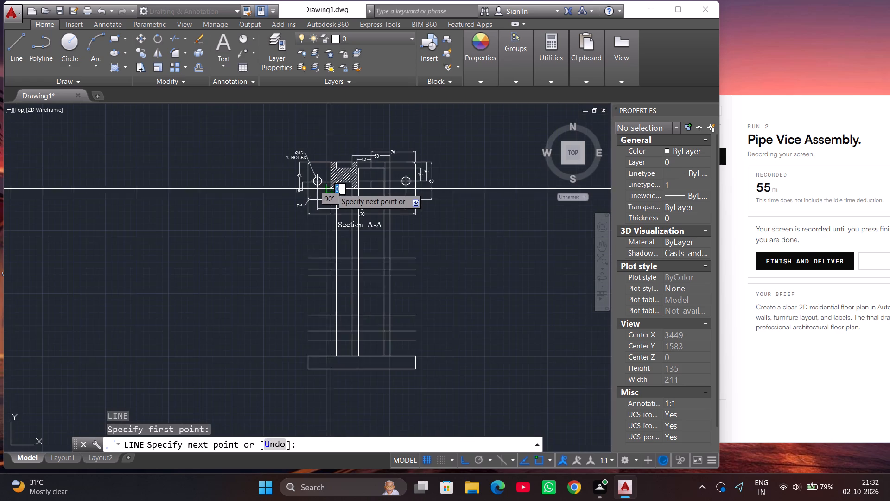
click(329, 357)
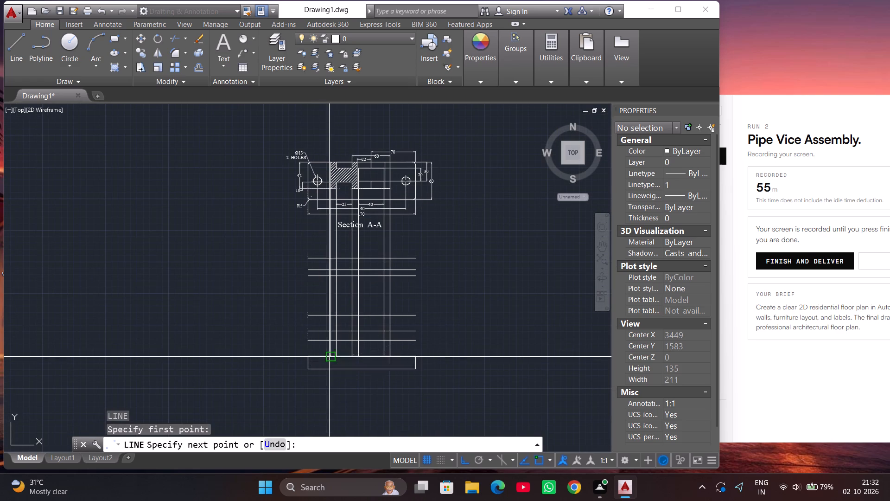
key(Escape)
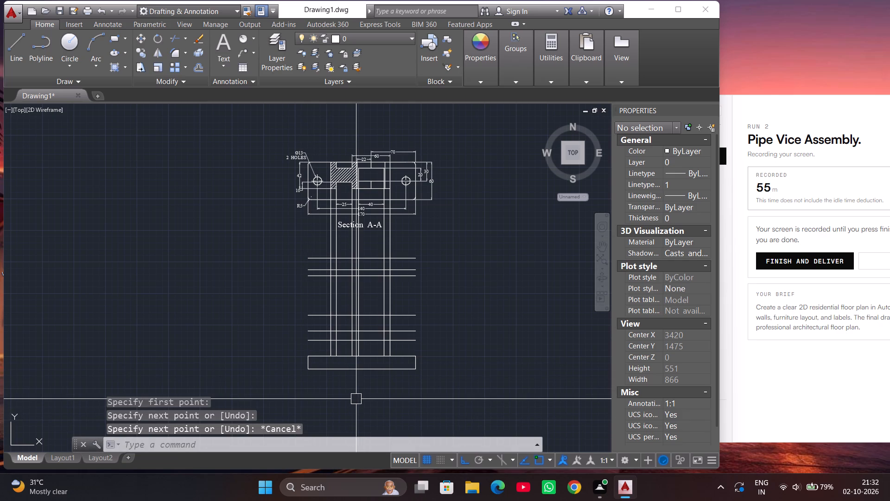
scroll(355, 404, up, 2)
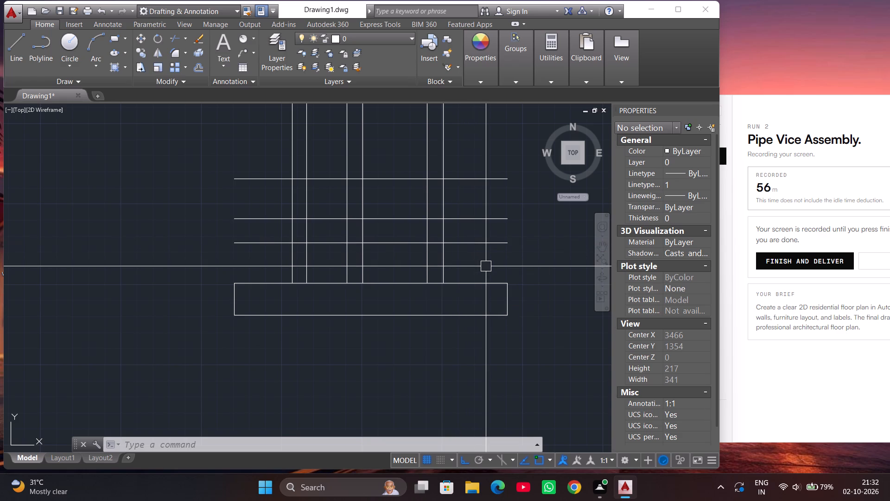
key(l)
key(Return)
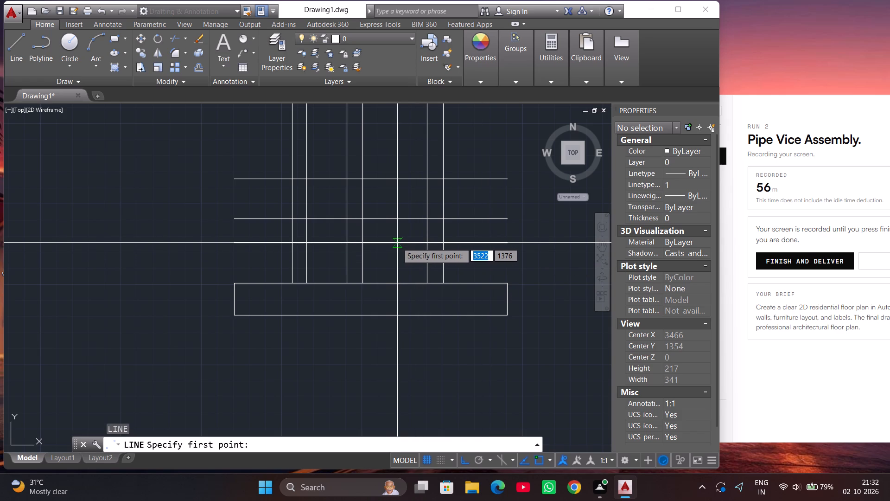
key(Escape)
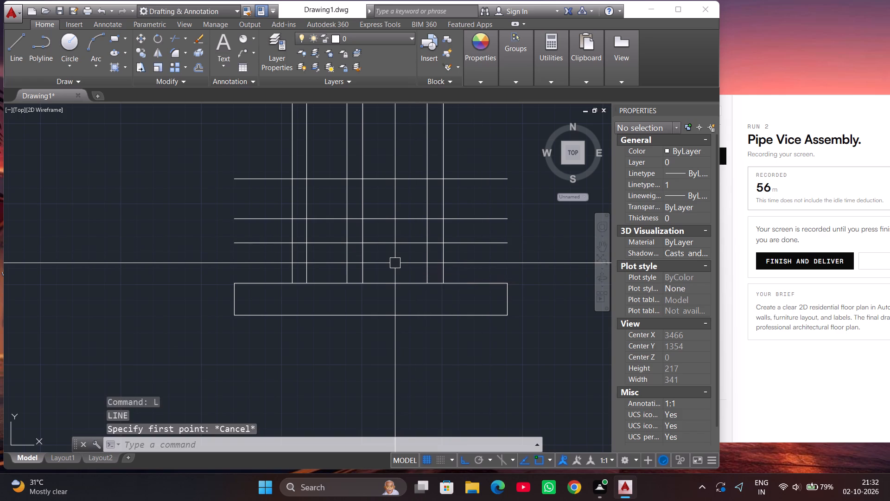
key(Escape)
Trim the lowest horizontal line above the base so it spans only from the third vertical projection line to the rightmost one.
text(TR)
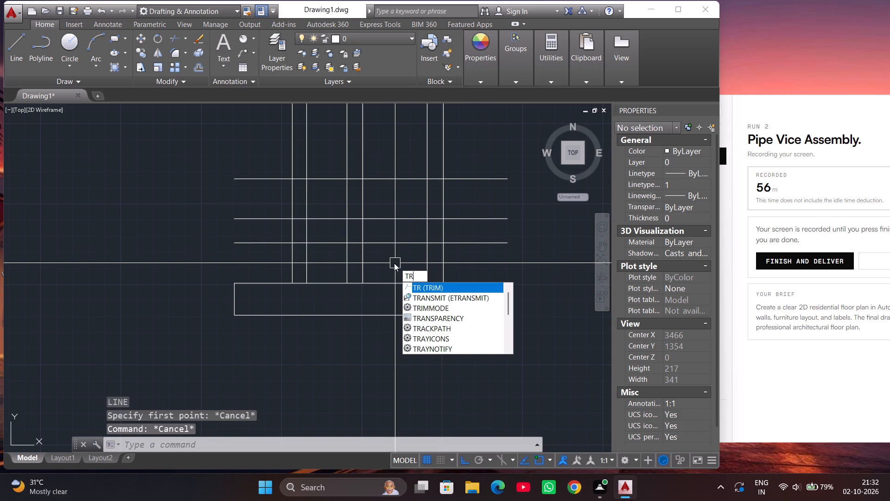
key(Return)
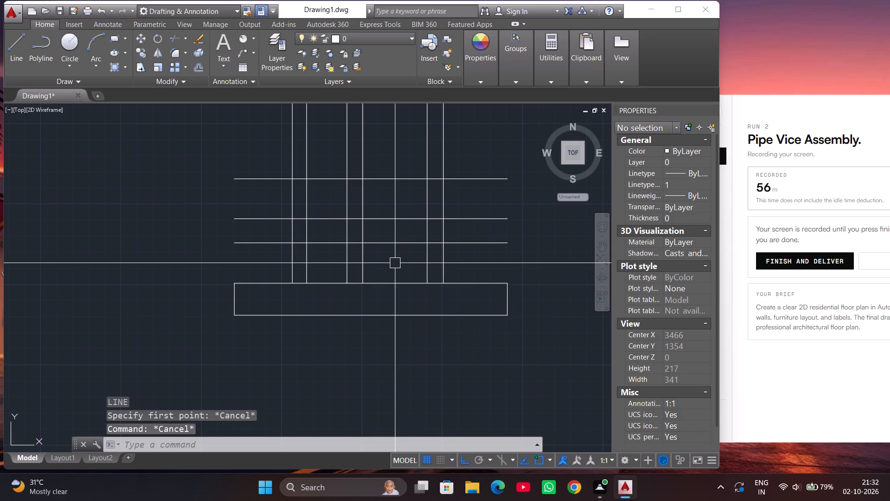
key(Return)
click(268, 246)
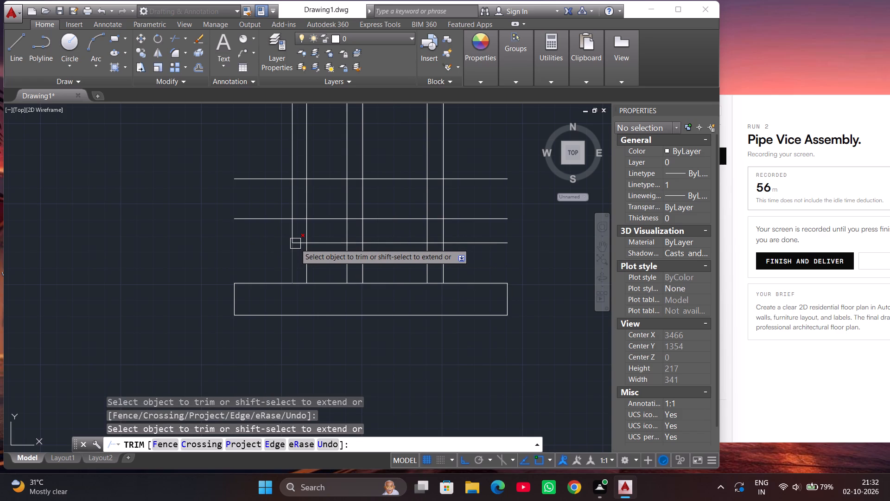
scroll(295, 244, up, 1)
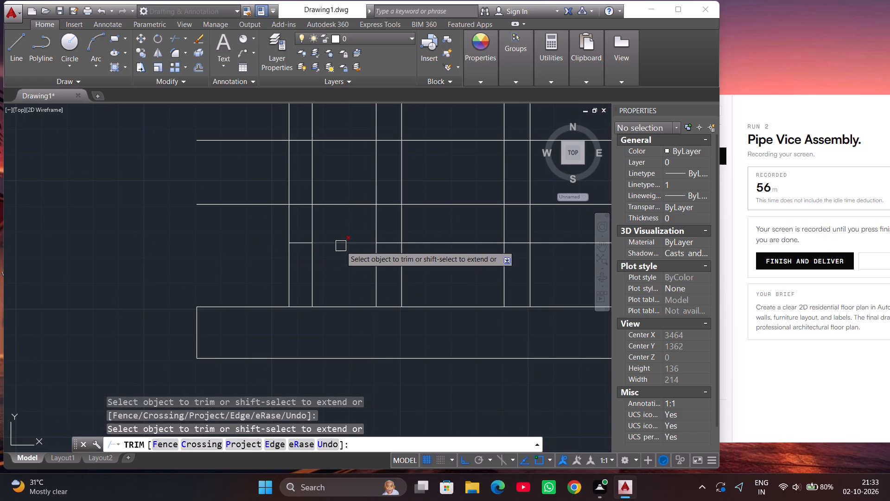
click(296, 241)
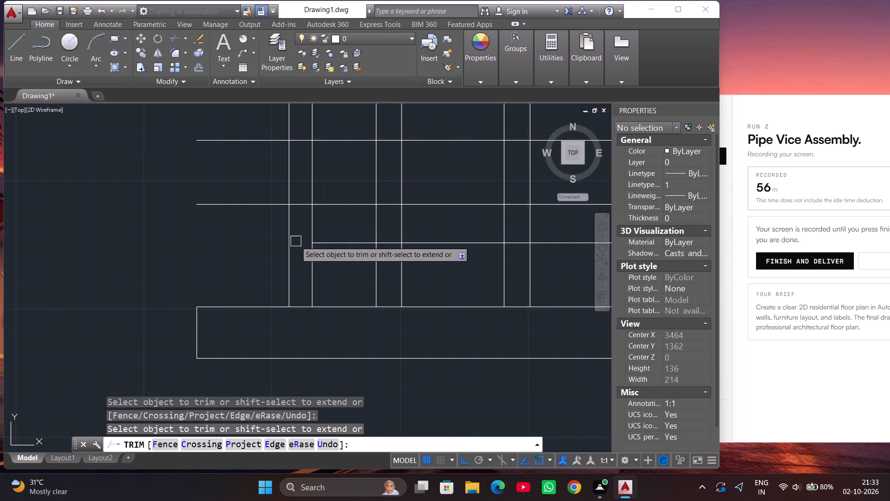
click(342, 241)
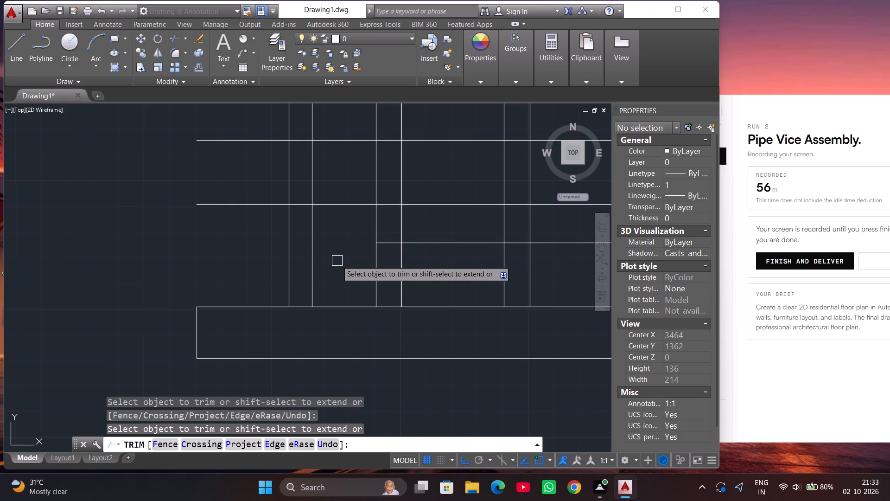
scroll(337, 261, down, 1)
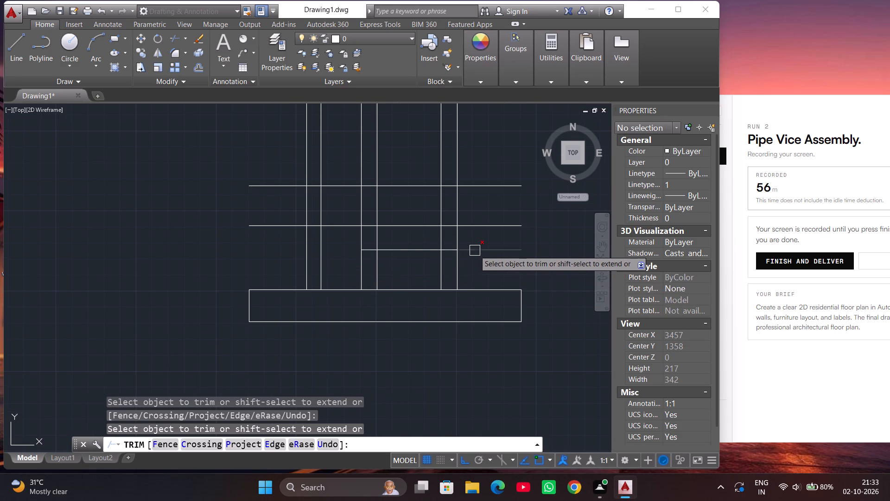
click(475, 250)
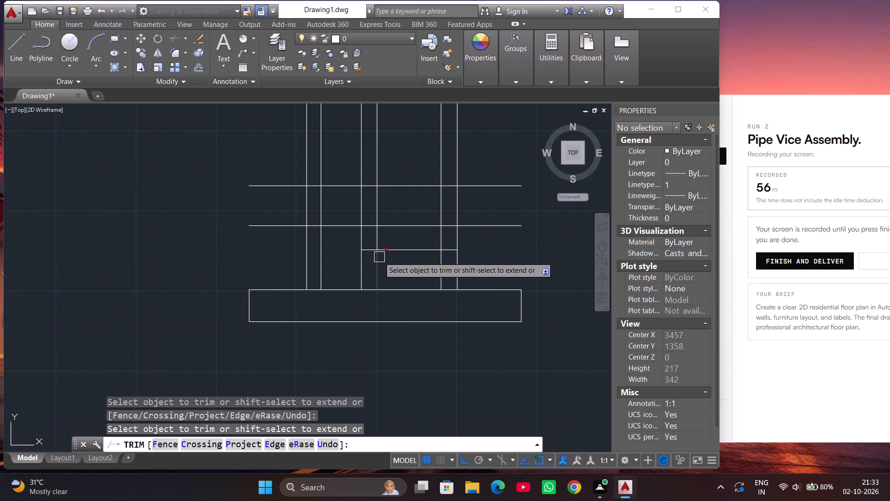
key(Escape)
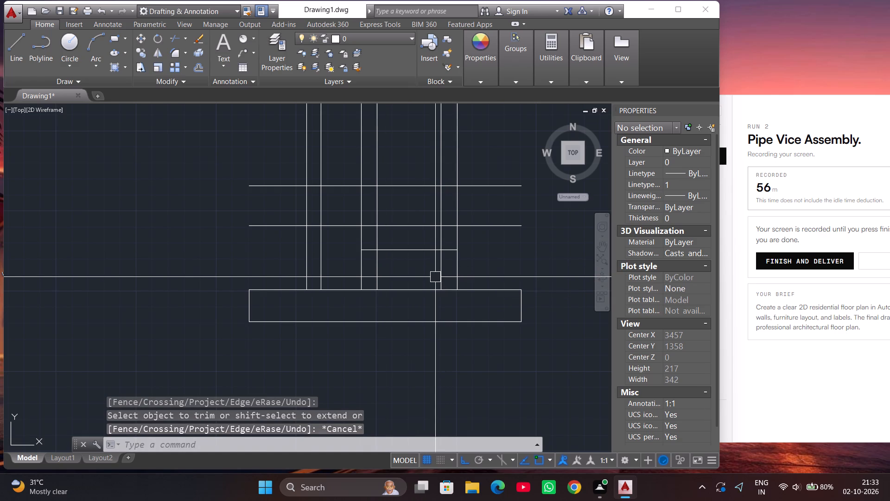
Draw a closed V outline 40 wide and about 25 deep, with its apex on the base's top edge and corners on the inner projection lines.
key(l)
key(Return)
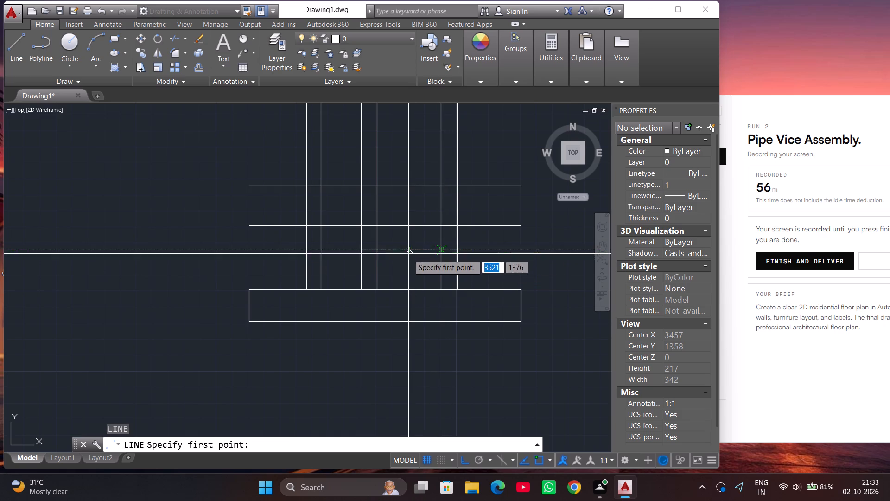
click(408, 288)
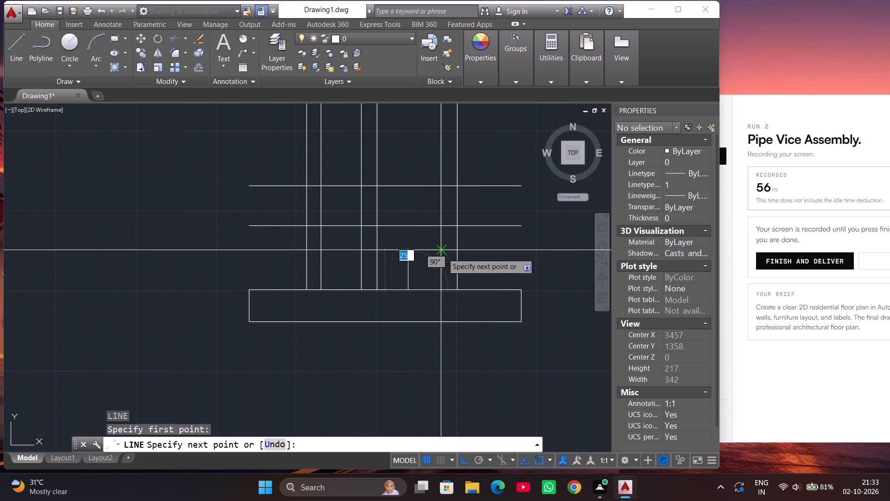
click(440, 253)
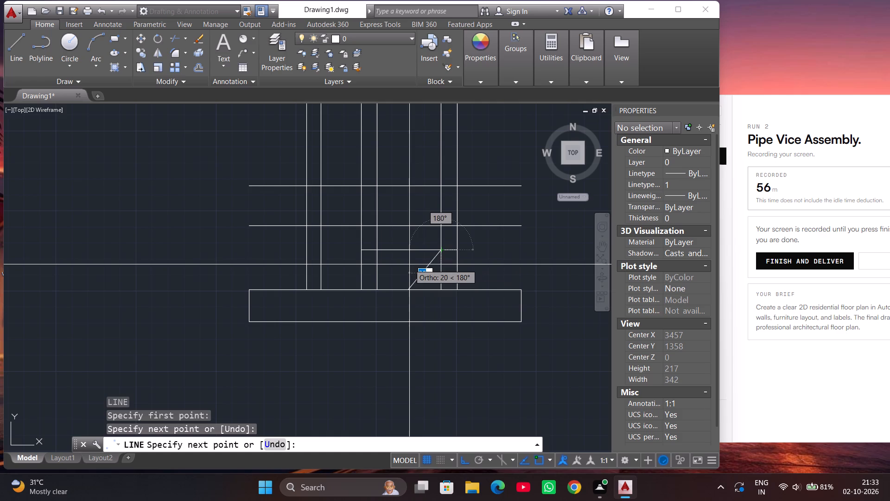
click(378, 251)
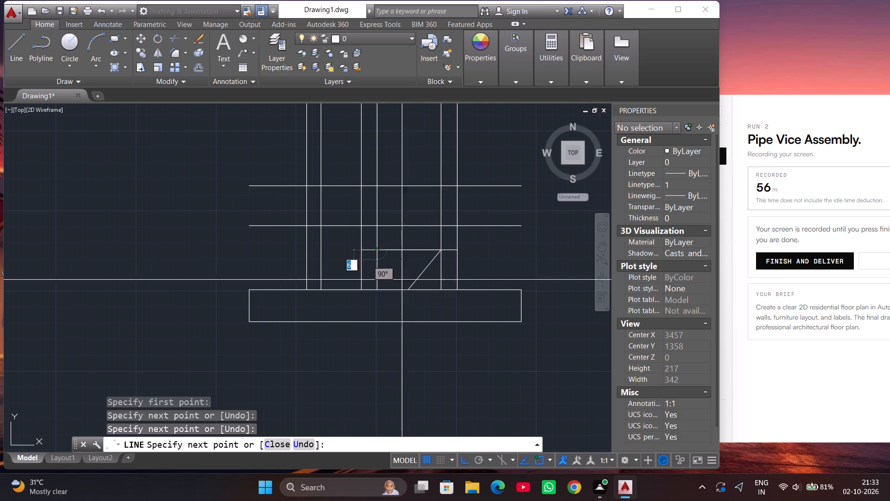
click(410, 289)
key(Escape)
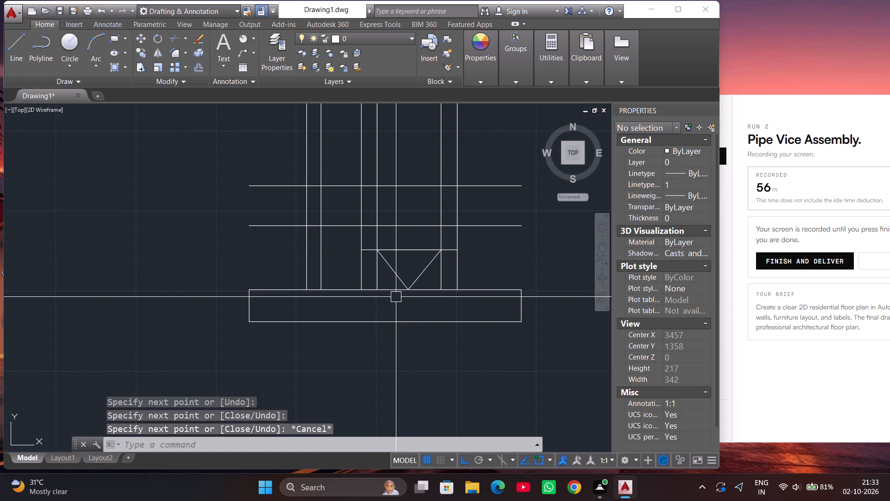
key(Escape)
key(Escape)
Erase the 40-long line closing the top of the V outline.
click(408, 253)
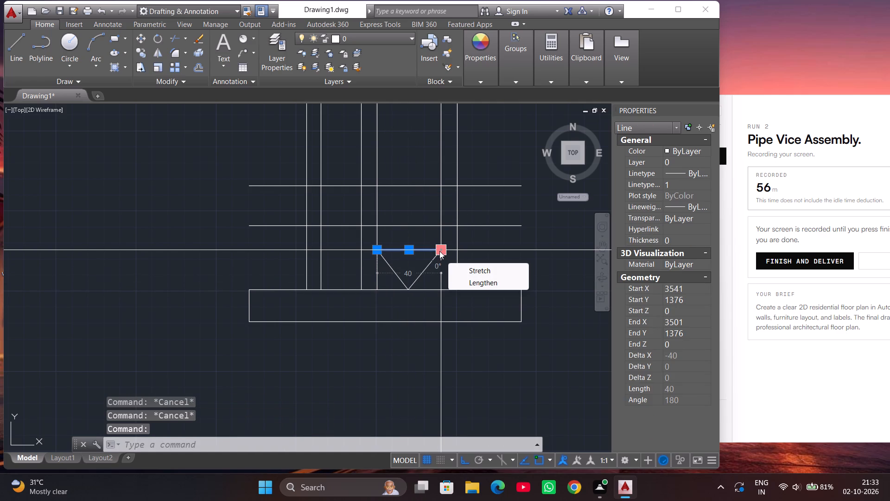
key(Delete)
key(Delete)
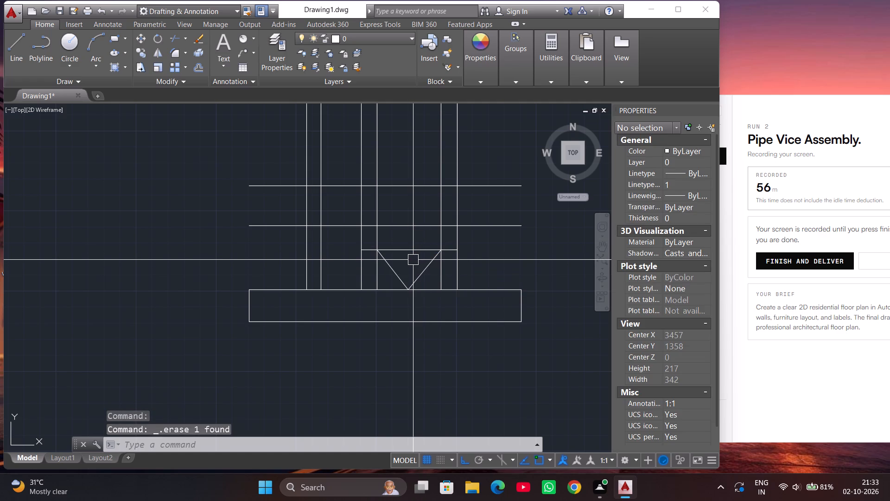
Trim the remaining horizontal segment across the V's top and the two inner projection lines below the V's upper corners.
text(TR)
key(Return)
key(Return)
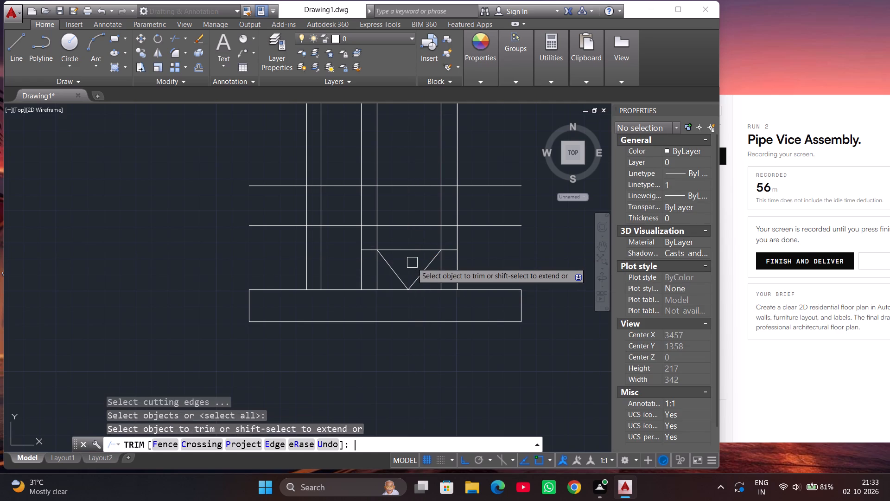
click(415, 254)
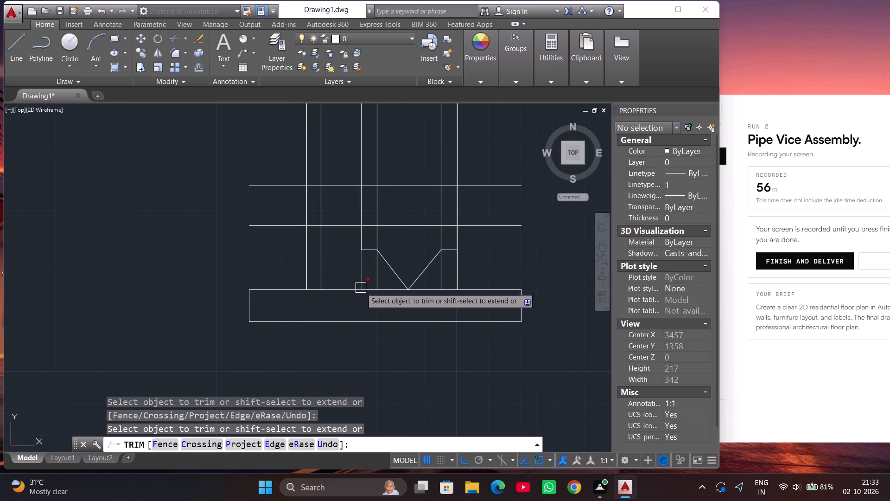
click(375, 279)
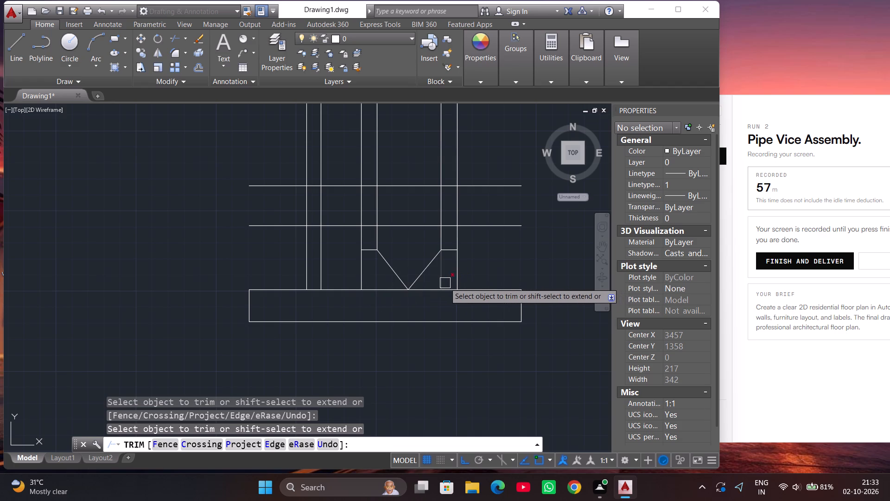
click(445, 283)
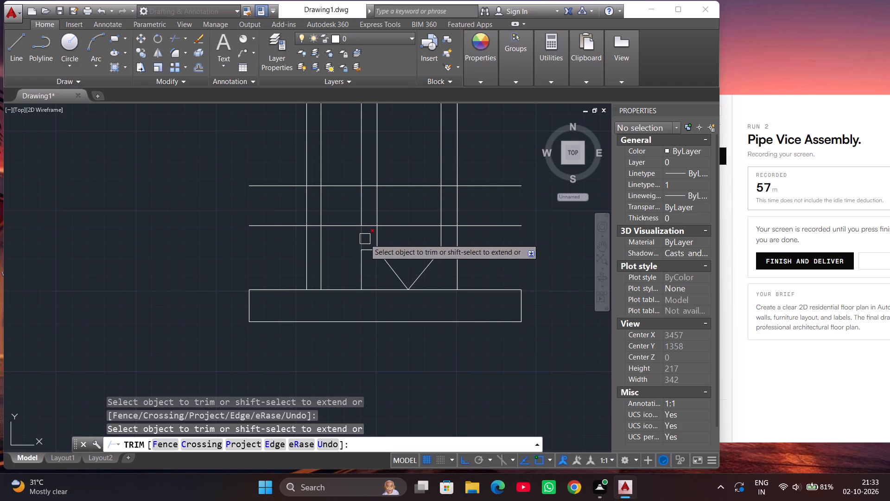
scroll(371, 249, up, 3)
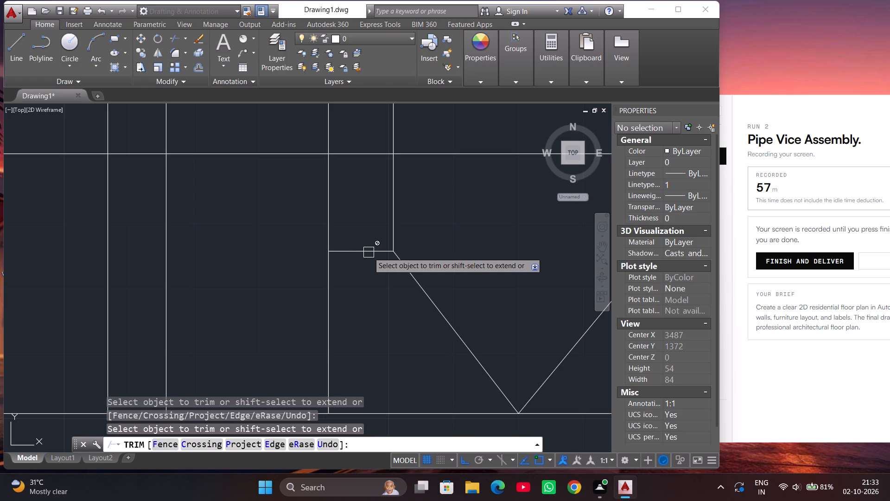
key(Escape)
Erase the 10-long horizontal segment beside the V notch's upper left corner.
click(366, 252)
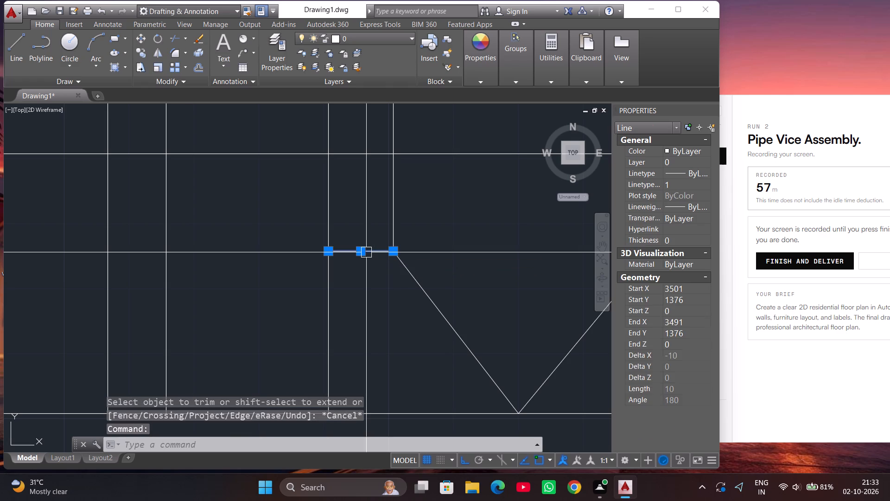
key(Delete)
Trim the two right-hand projection lines between the V block's right shoulder and the next horizontal line above.
scroll(293, 286, down, 3)
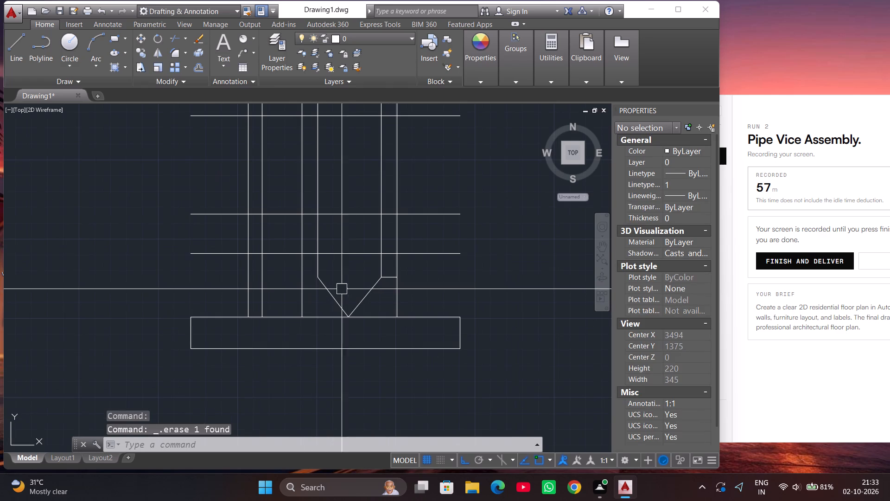
key(t)
key(r)
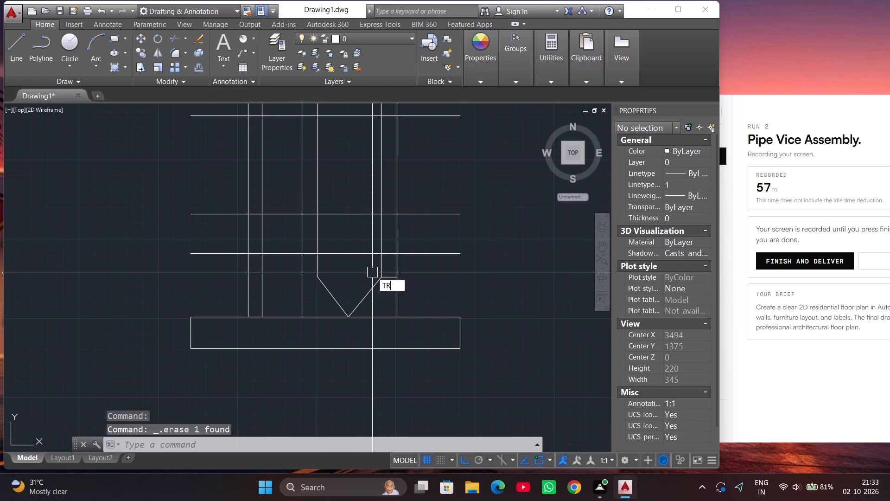
key(Return)
key(Return)
click(383, 263)
click(392, 263)
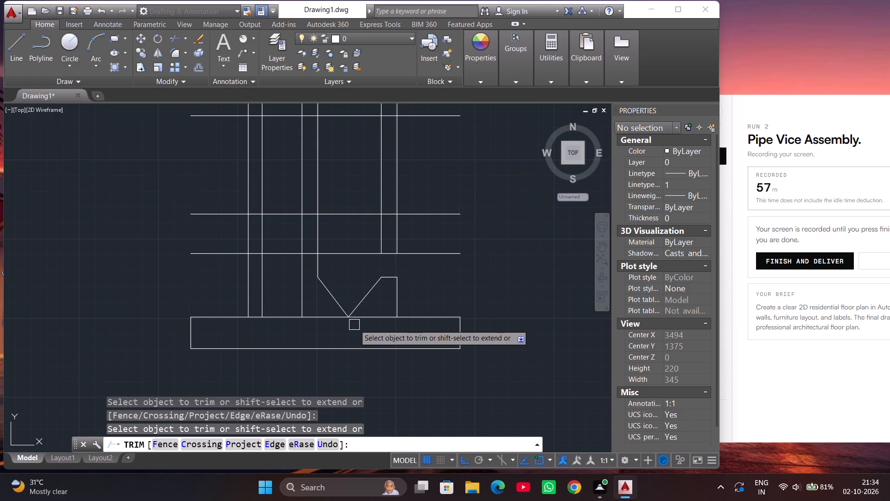
key(Escape)
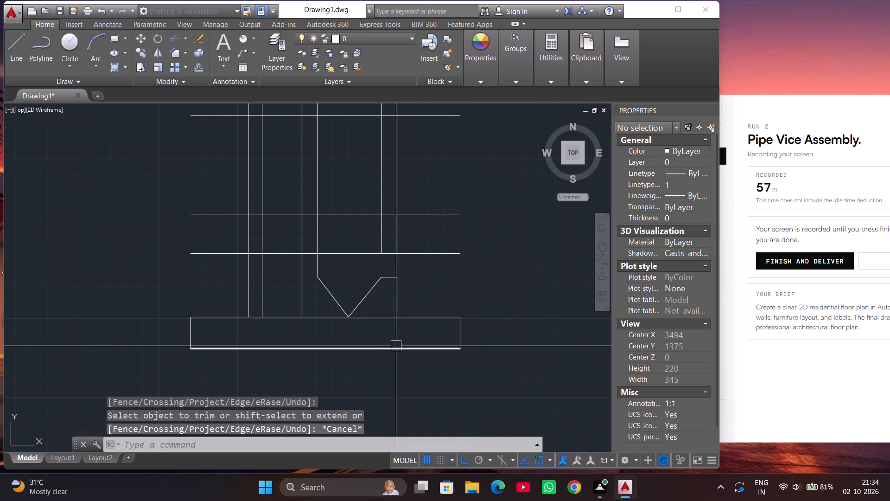
scroll(400, 344, down, 1)
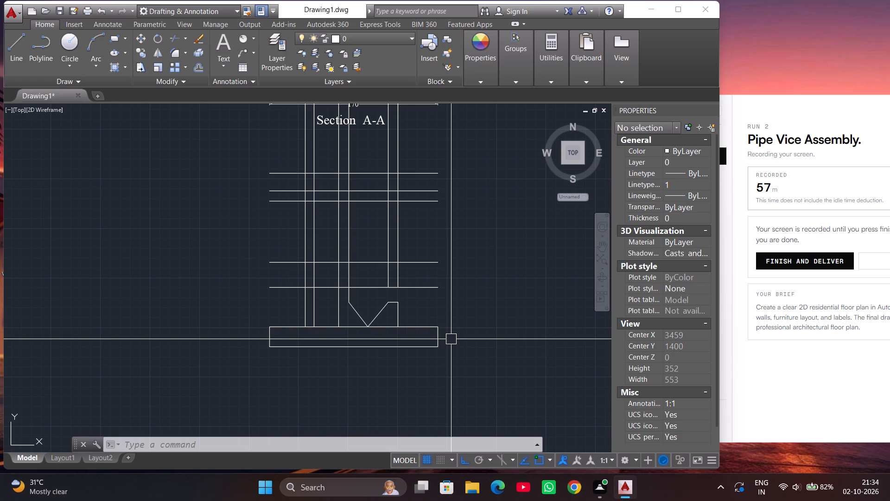
Draw a 265-long vertical projection line from the narrow strip on Section A-A's lower edge down to the base rectangle's top edge.
scroll(451, 340, down, 1)
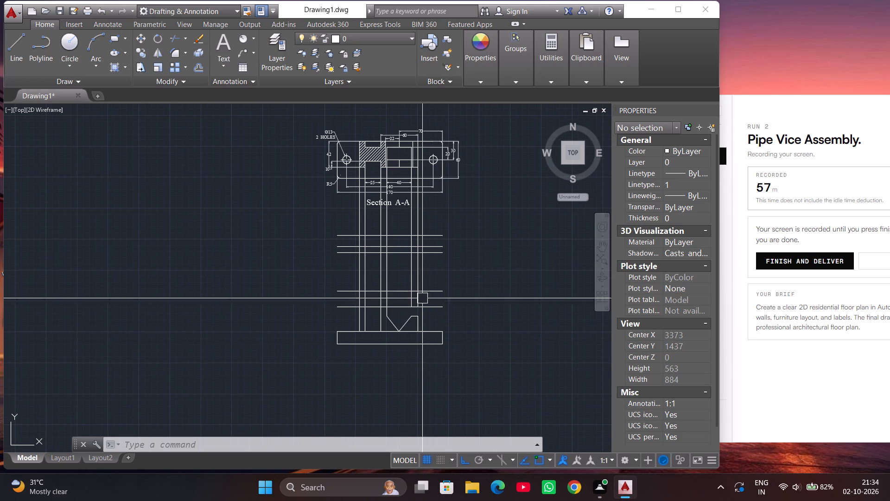
scroll(421, 187, up, 2)
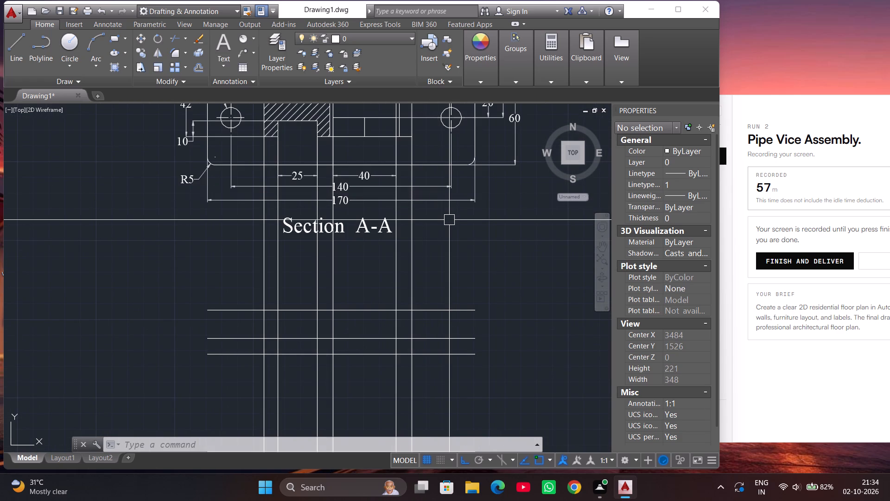
key(l)
key(Return)
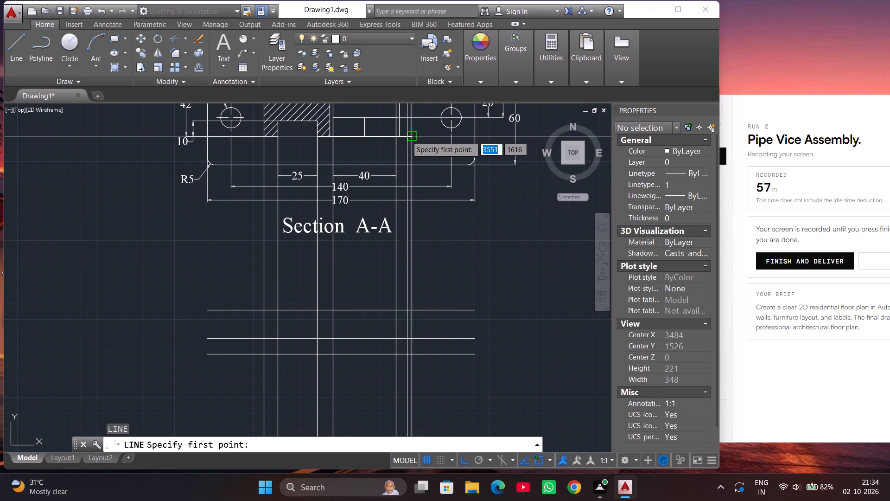
click(400, 135)
scroll(400, 136, down, 1)
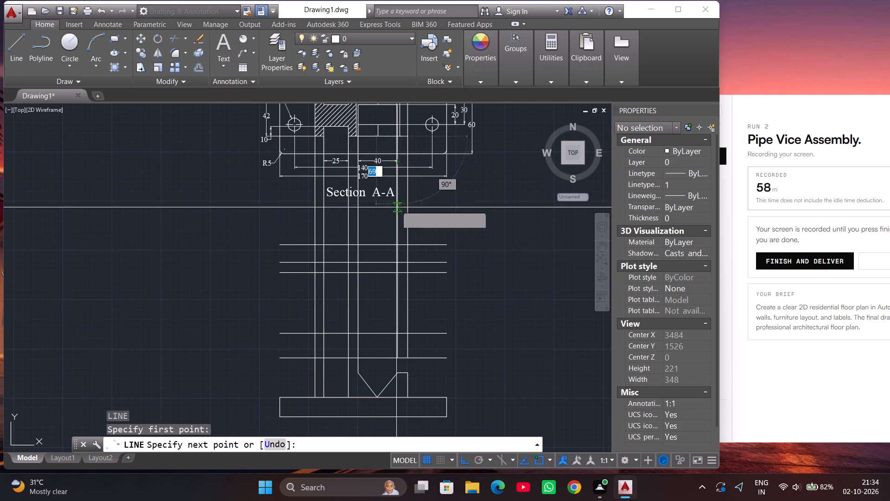
scroll(408, 133, up, 3)
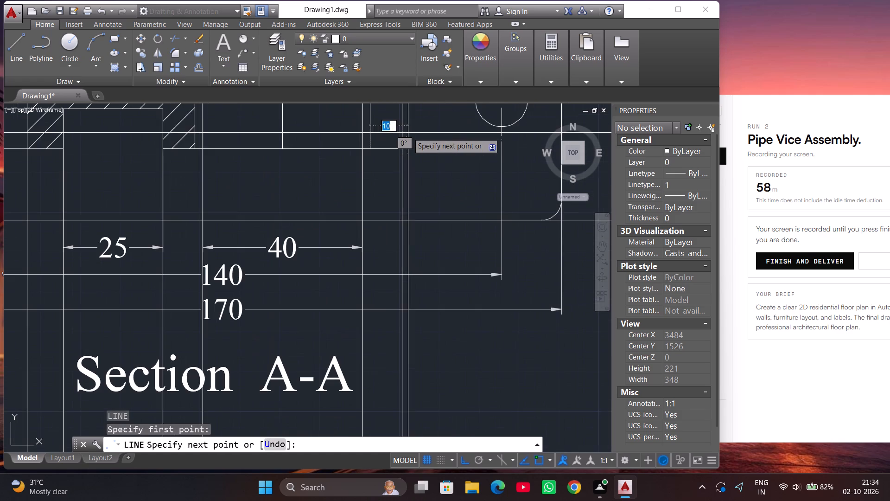
scroll(391, 187, down, 5)
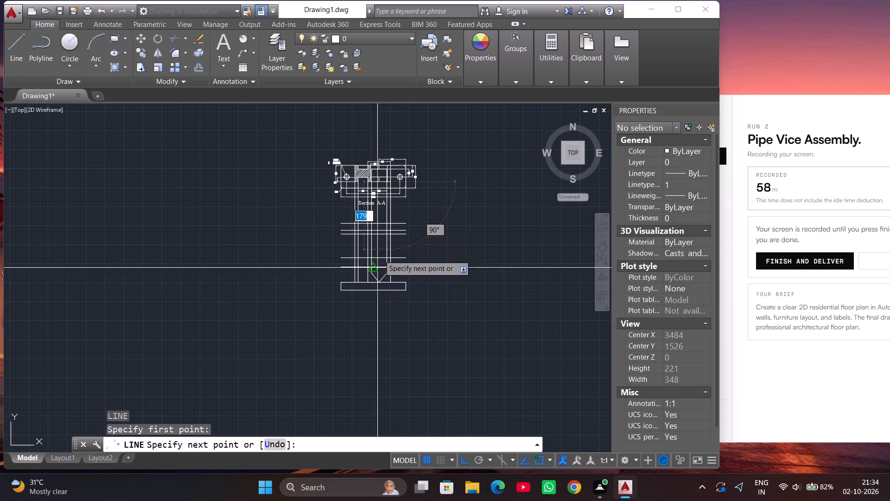
scroll(385, 280, up, 5)
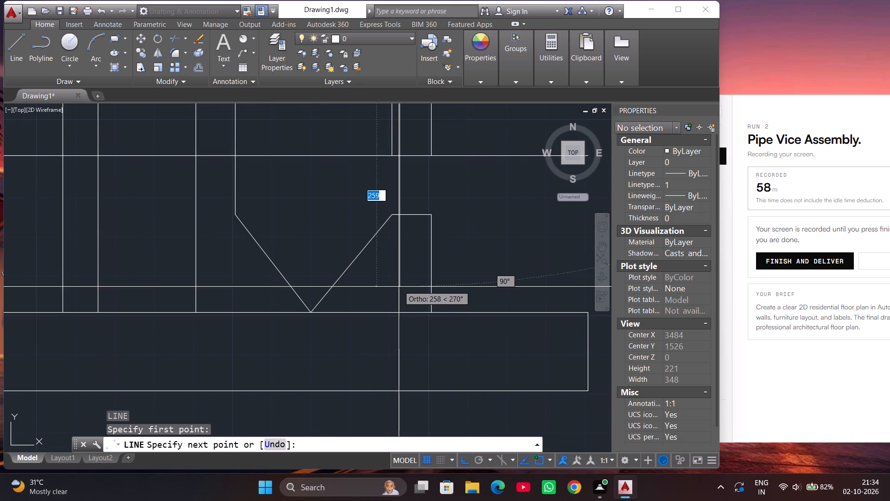
click(399, 312)
scroll(449, 294, down, 1)
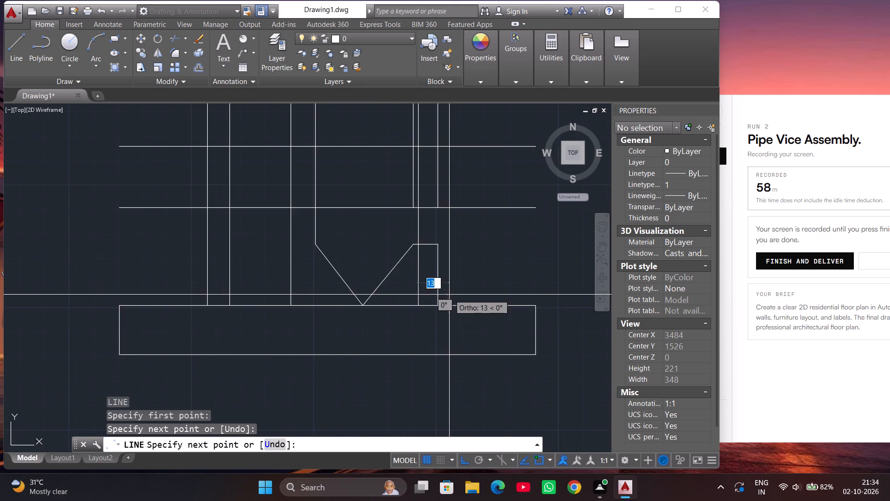
scroll(449, 295, down, 1)
scroll(435, 342, down, 1)
key(Escape)
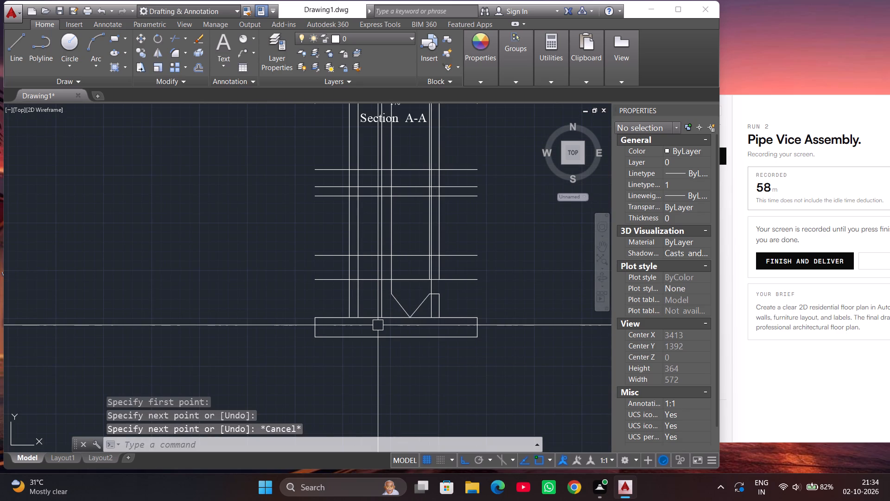
Draw a 265-long vertical projection line from the lower right corner of the hatched area down to the base rectangle's top edge.
scroll(378, 325, down, 1)
key(l)
key(Return)
scroll(393, 200, up, 3)
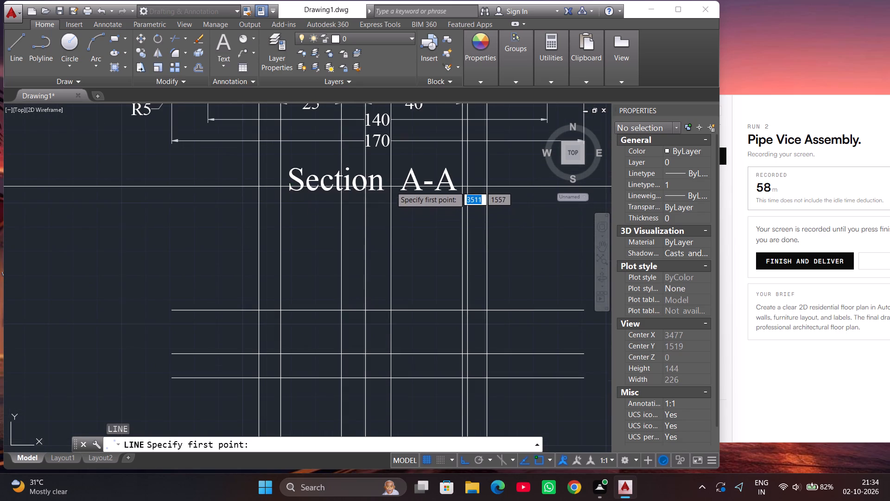
scroll(388, 228, down, 2)
scroll(381, 155, up, 3)
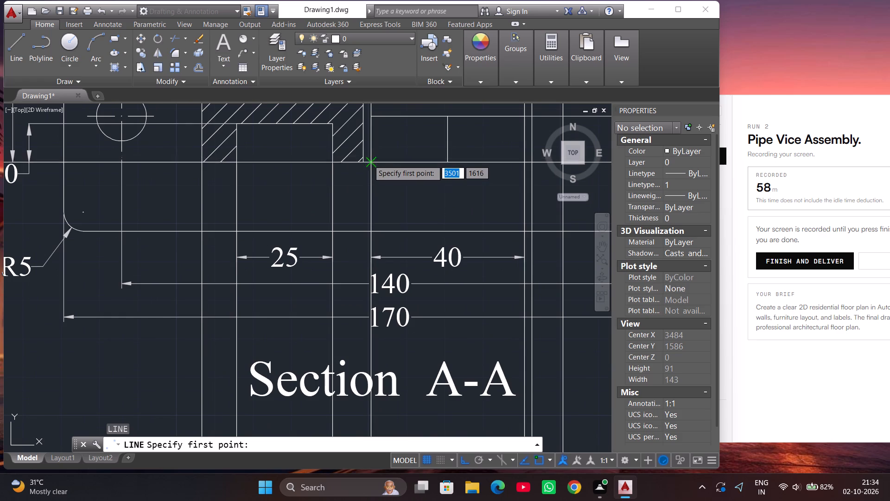
click(364, 161)
scroll(364, 161, down, 4)
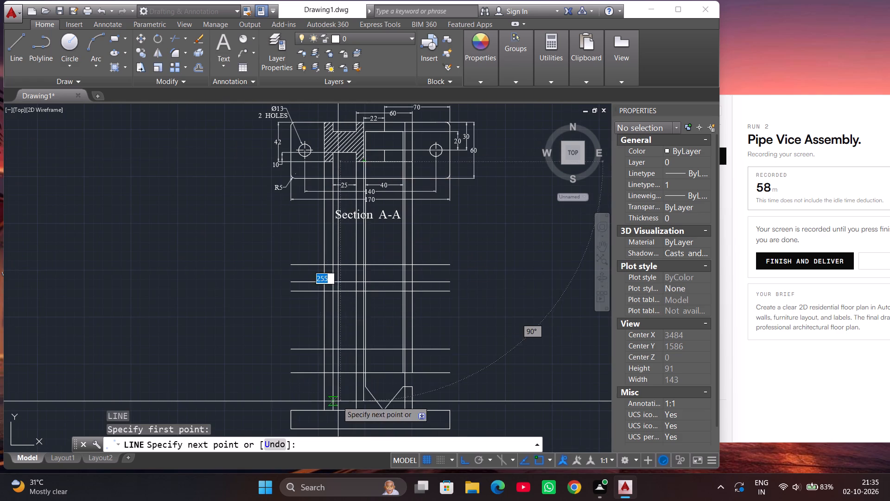
click(364, 410)
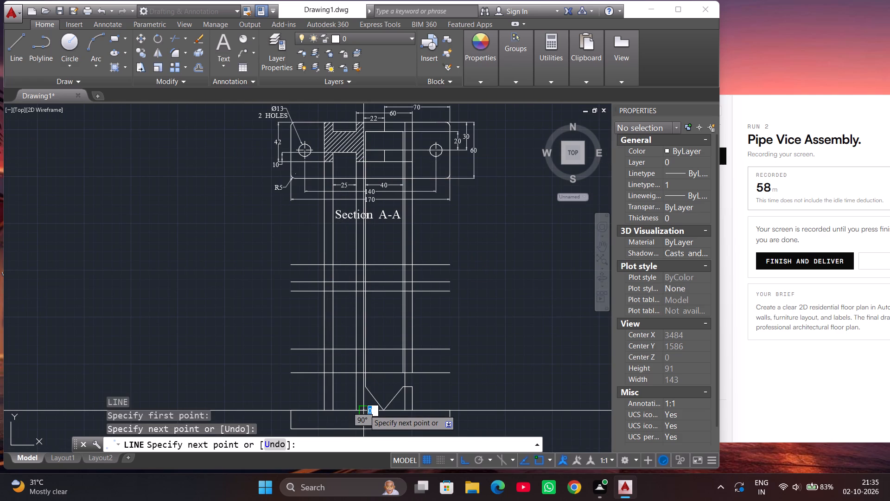
key(Escape)
Stretch the upper end of the V's left sloped line horizontally to the new left projection line.
scroll(362, 401, up, 5)
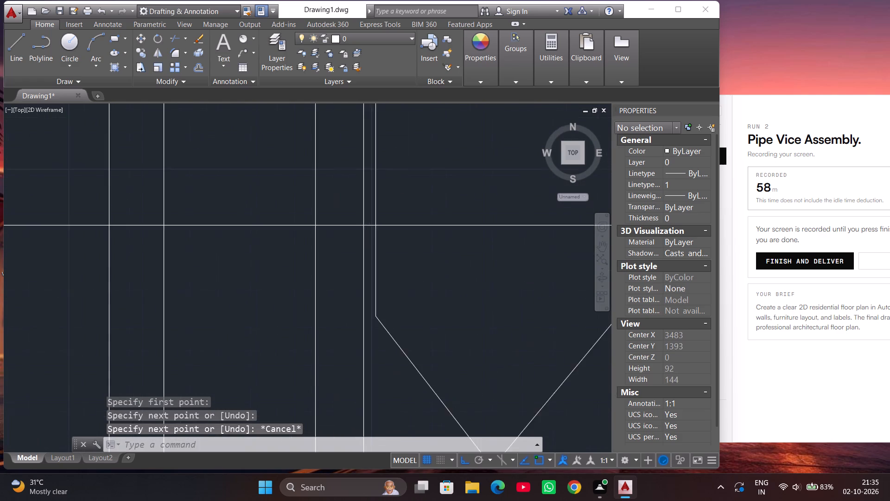
scroll(272, 362, down, 1)
click(359, 325)
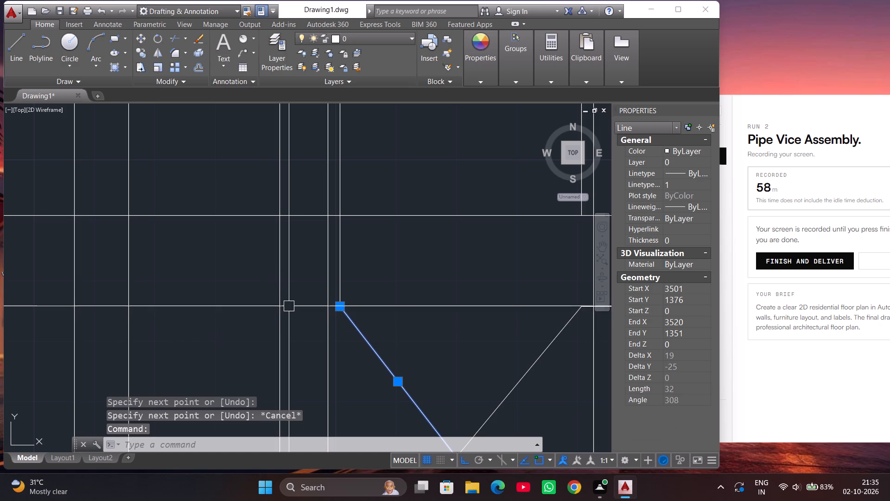
scroll(336, 307, up, 2)
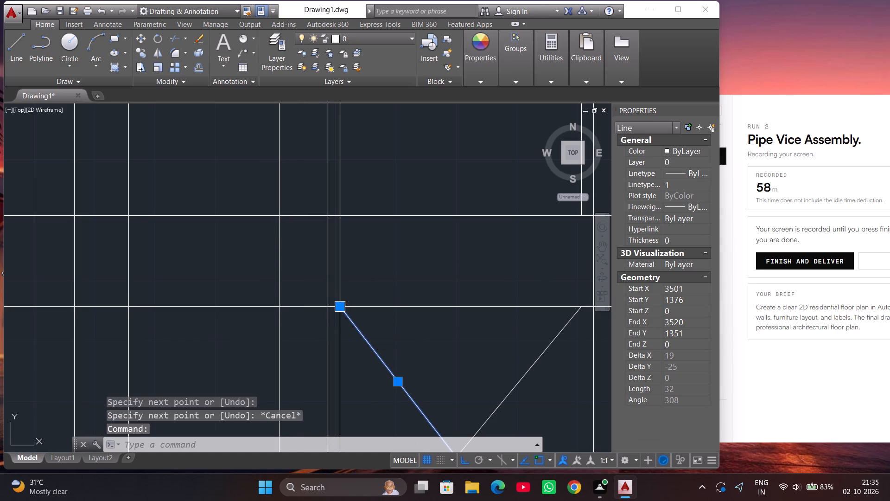
scroll(338, 323, up, 2)
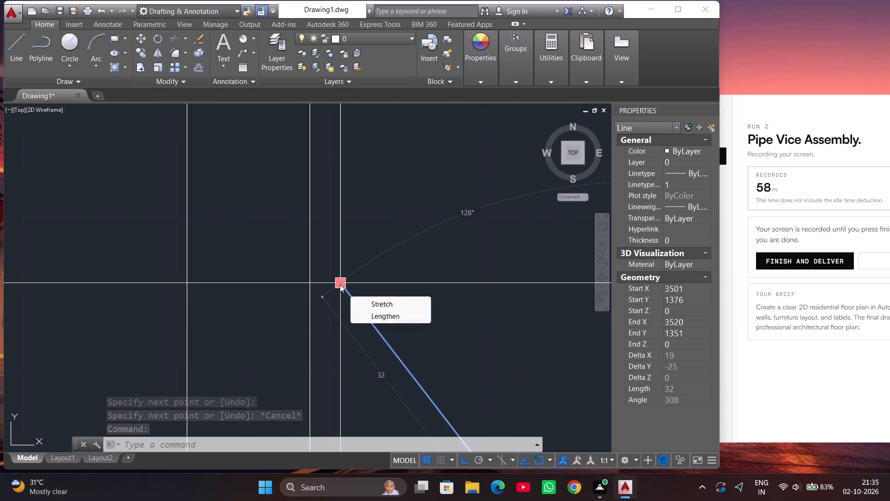
click(338, 283)
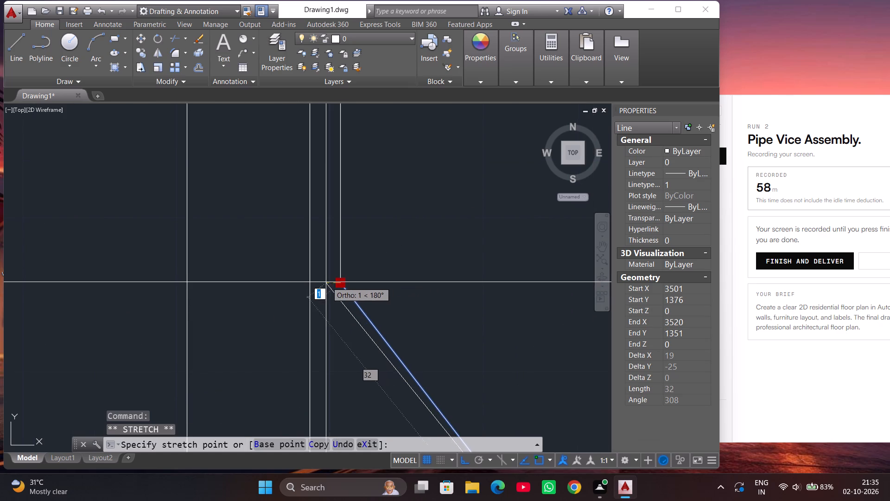
click(312, 281)
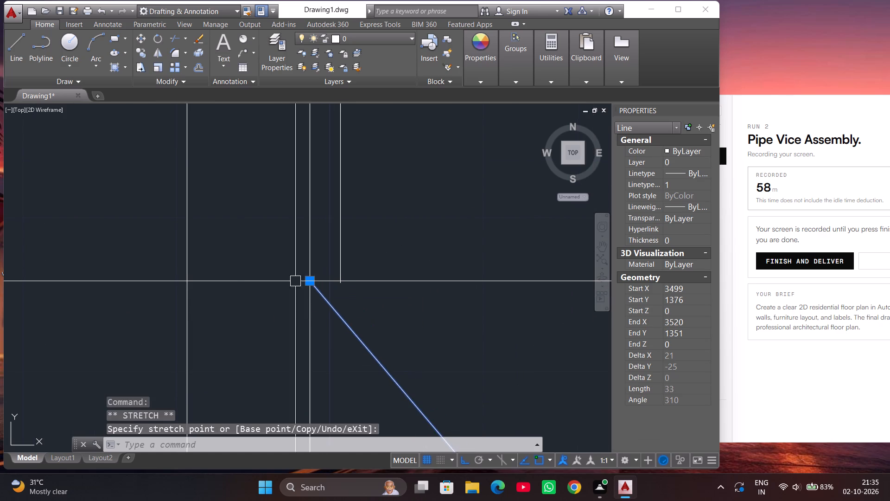
scroll(248, 281, down, 2)
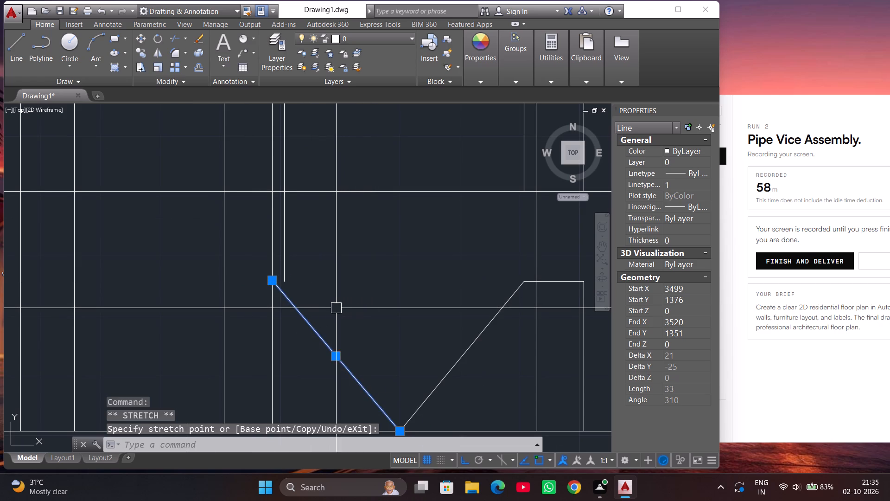
key(Escape)
Stretch the V's right sloped line and the shoulder line's inner end to meet at the new right projection line.
scroll(302, 302, down, 2)
scroll(404, 296, up, 2)
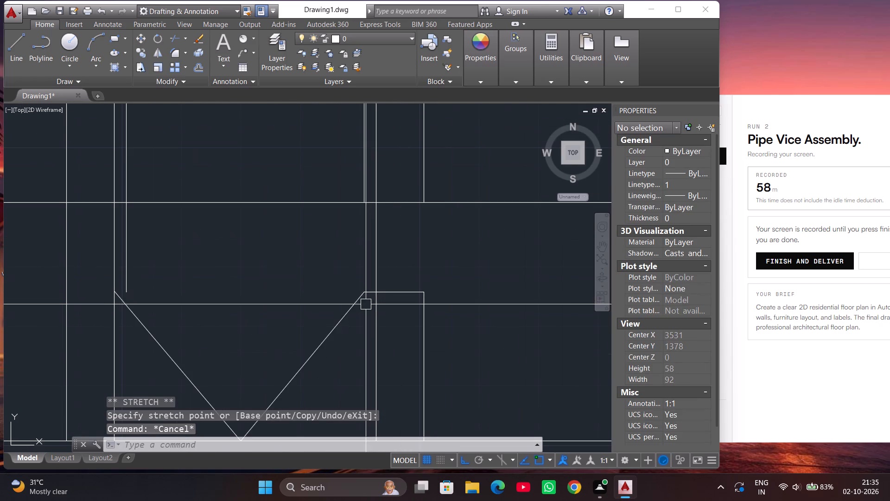
click(361, 305)
scroll(364, 300, up, 4)
click(364, 256)
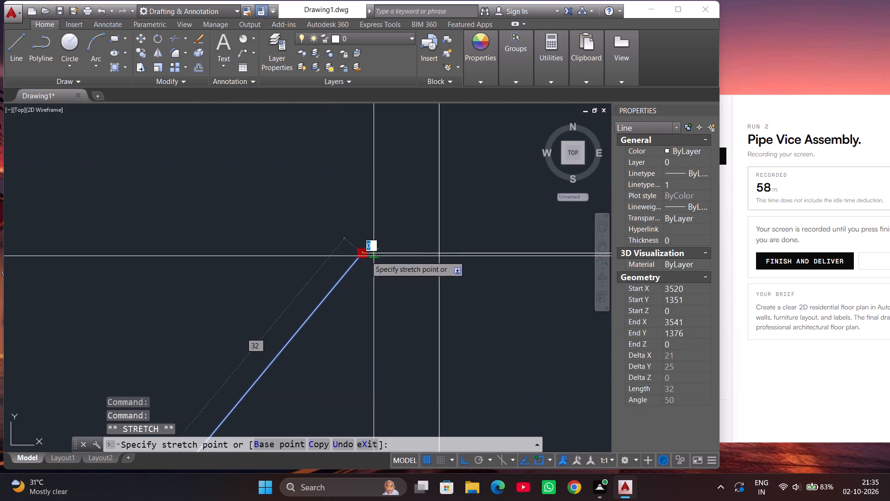
click(435, 254)
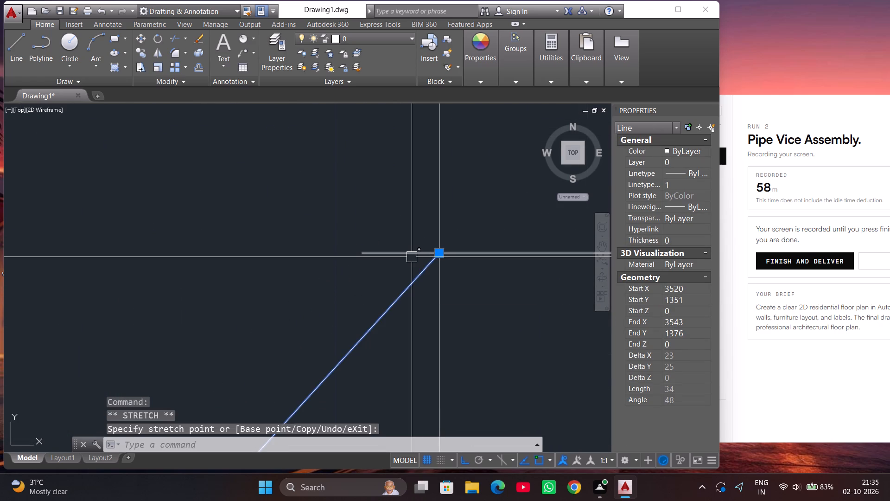
click(405, 254)
click(364, 254)
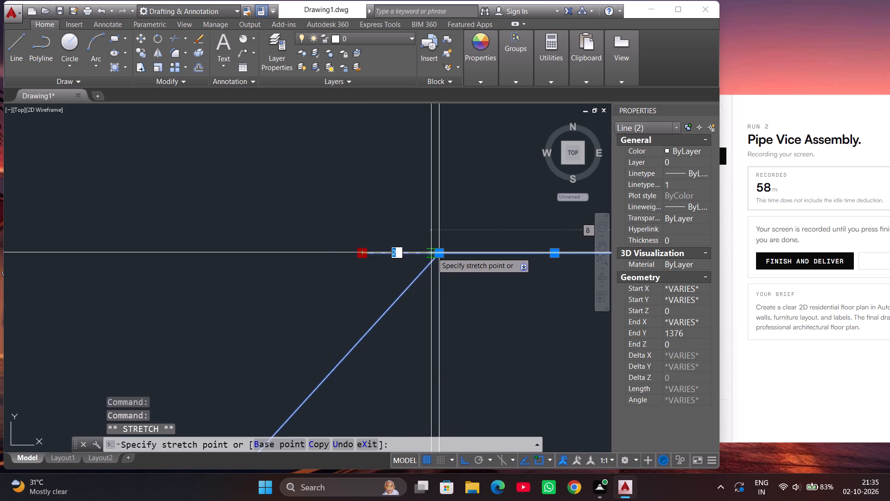
click(439, 251)
key(Escape)
Erase the 265-long projection line passing through the V's upper right corner.
scroll(382, 268, down, 4)
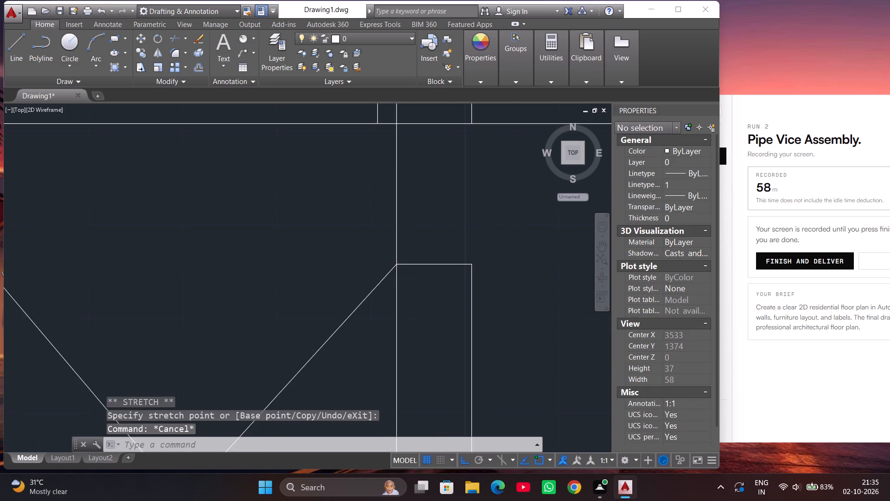
scroll(405, 281, down, 1)
click(401, 328)
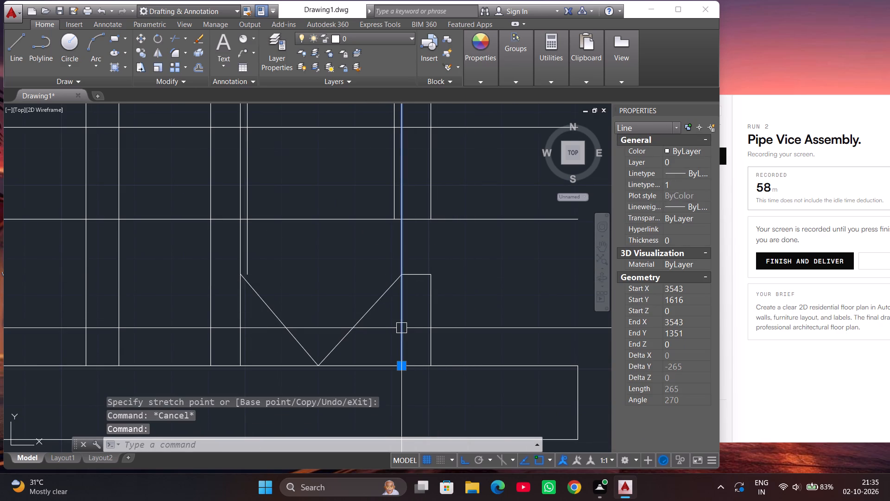
scroll(411, 366, down, 1)
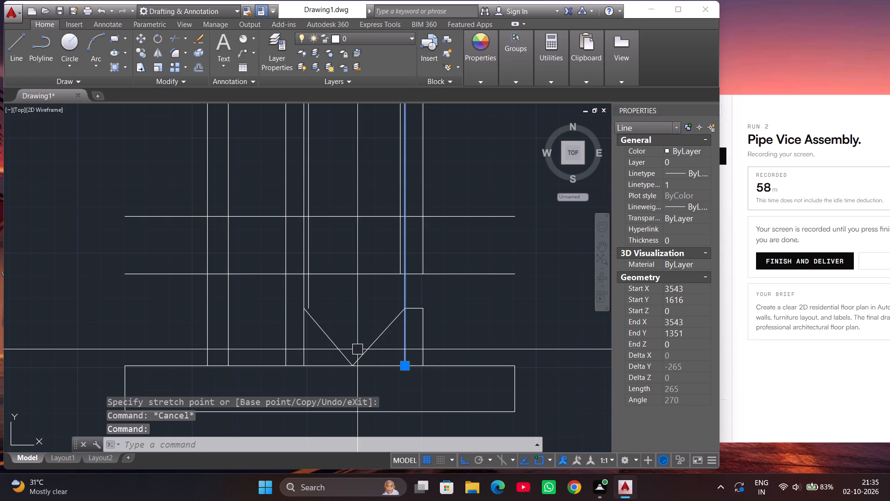
key(Delete)
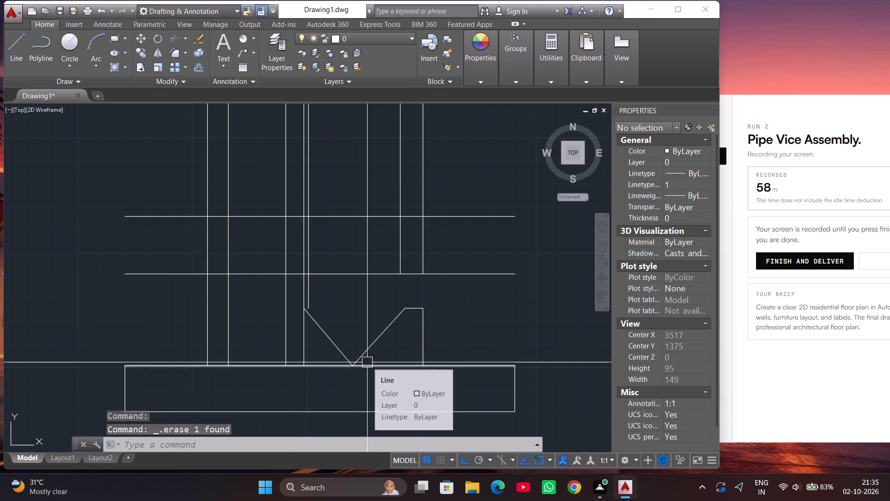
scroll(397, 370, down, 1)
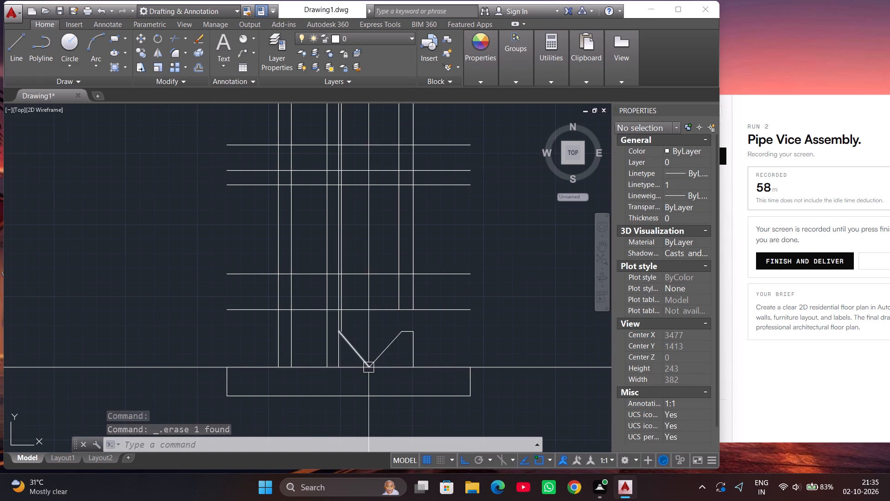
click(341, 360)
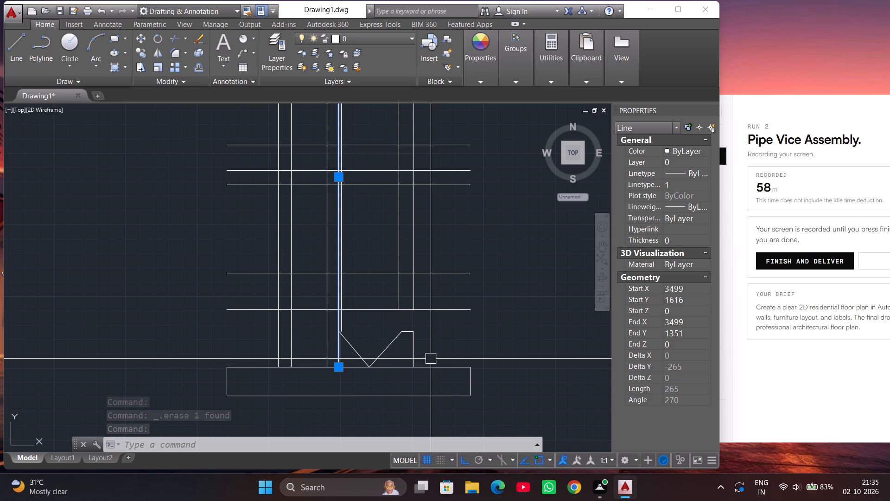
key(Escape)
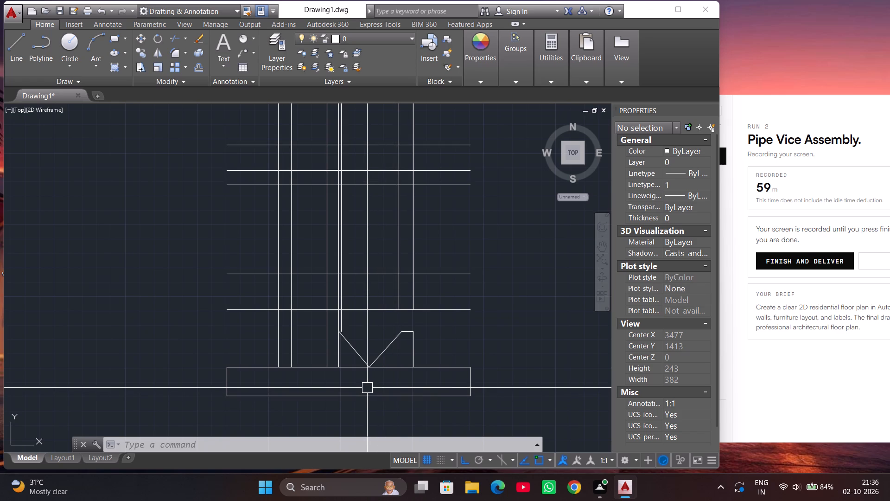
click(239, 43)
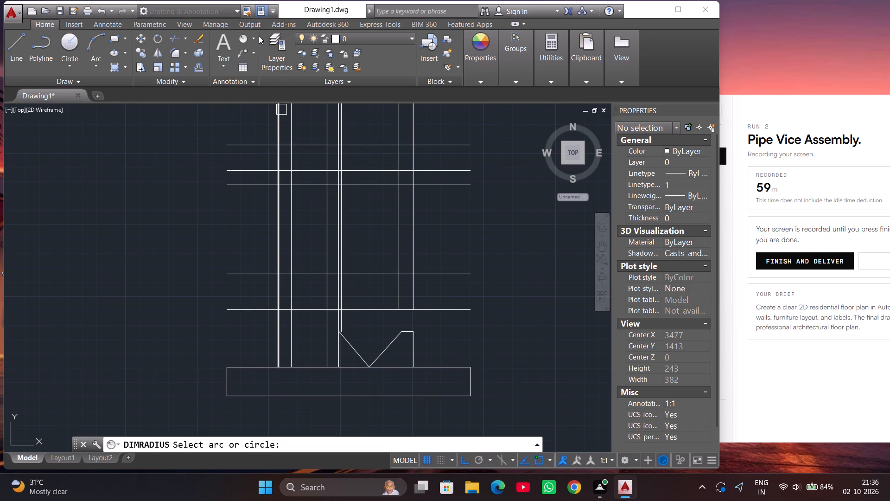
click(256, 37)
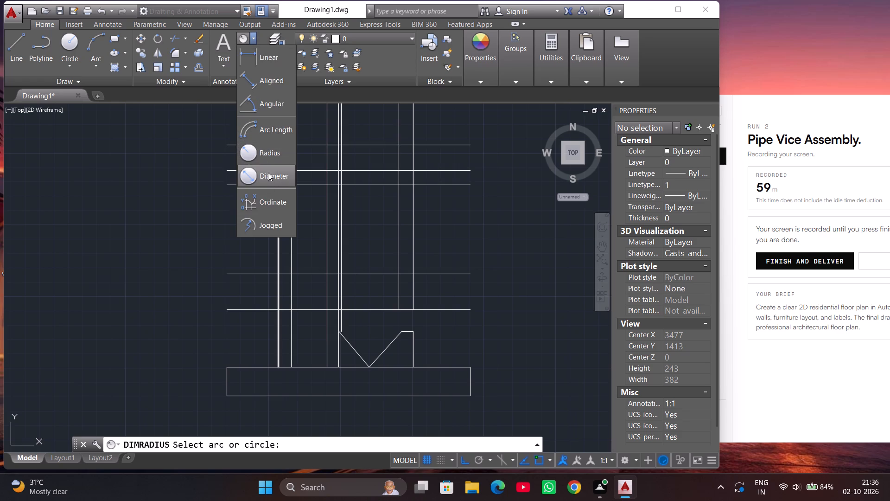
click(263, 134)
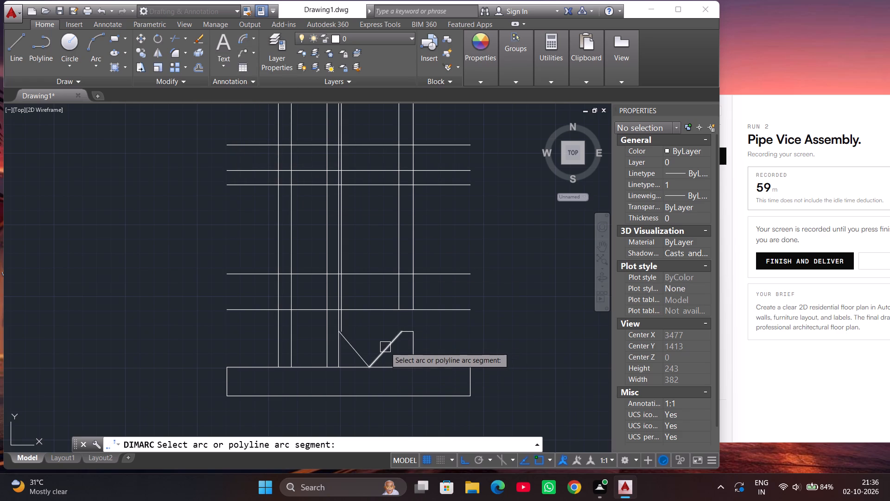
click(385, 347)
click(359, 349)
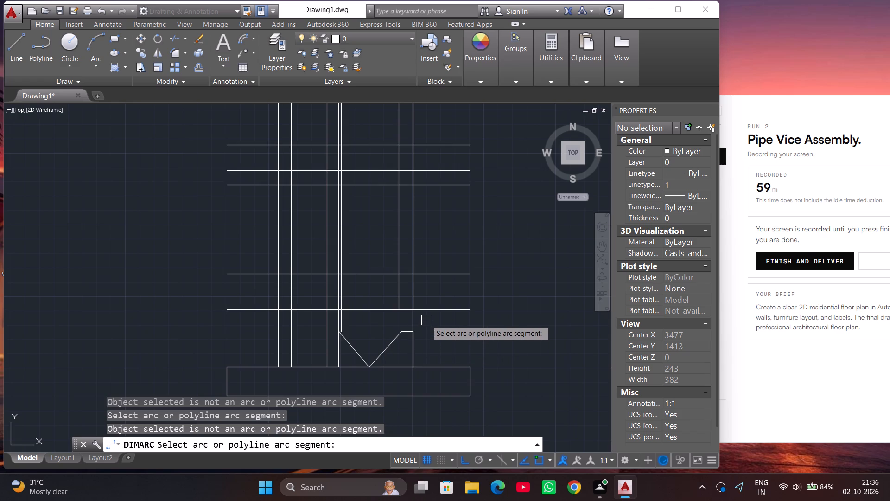
Add an angular dimension between the V notch's two sloped lines, with its arc placed above the notch.
click(253, 40)
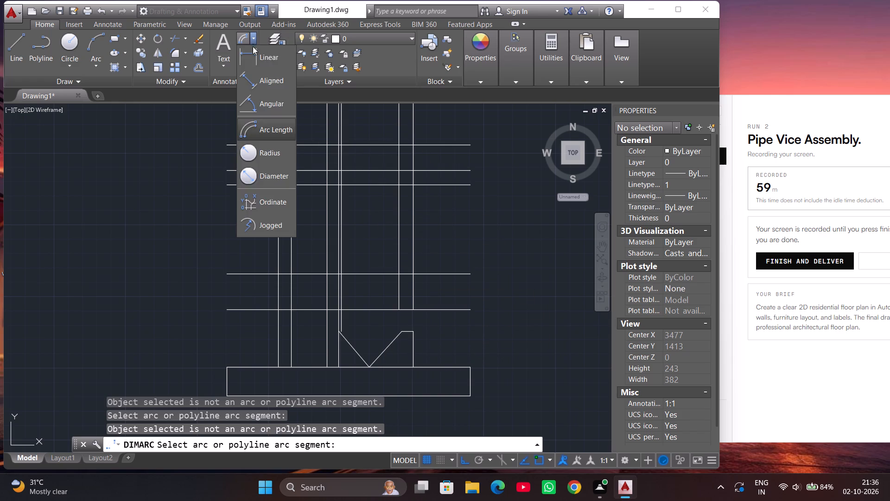
click(268, 101)
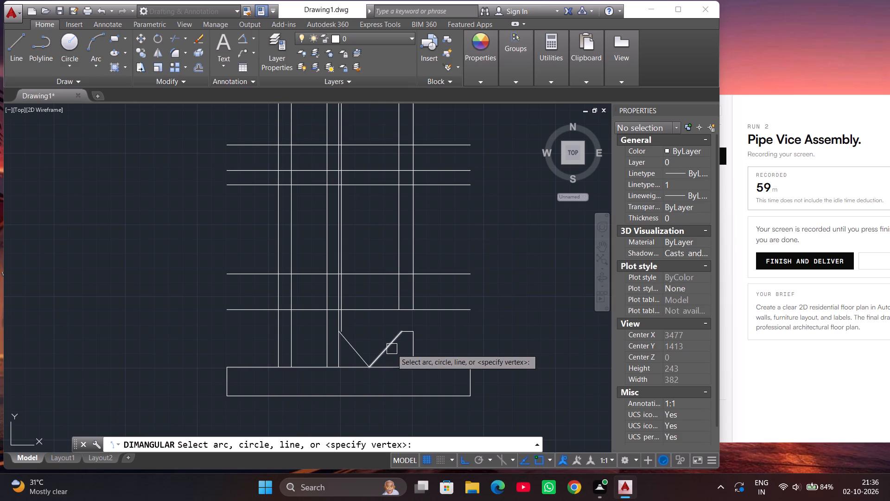
click(392, 347)
click(353, 346)
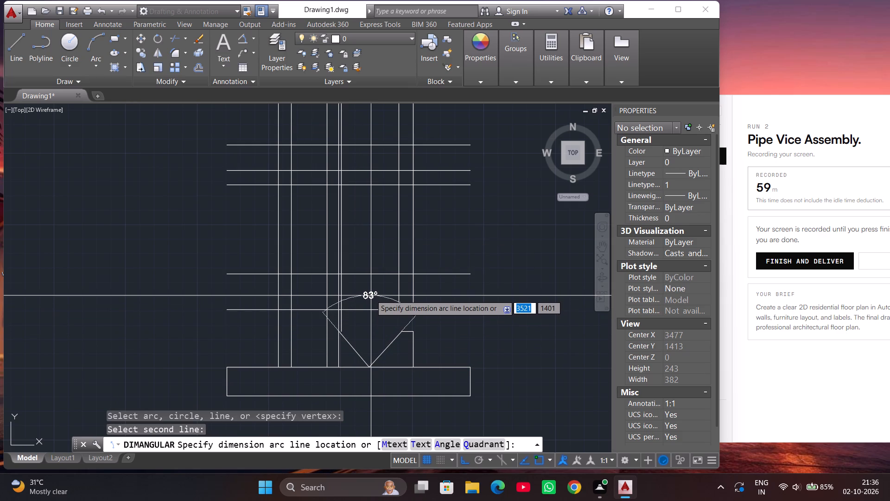
click(371, 294)
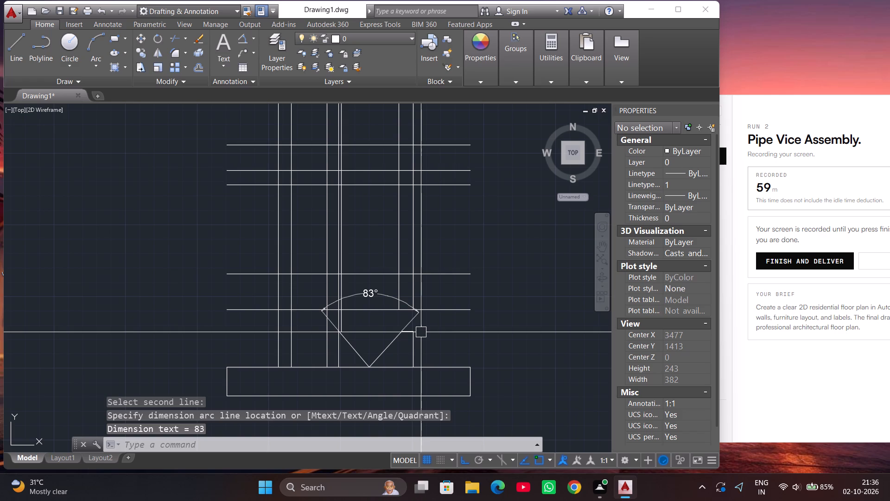
Stretch the upper end of the V's left sloped line down along the vertical projection line until the notch angle is 85°.
scroll(381, 325, up, 1)
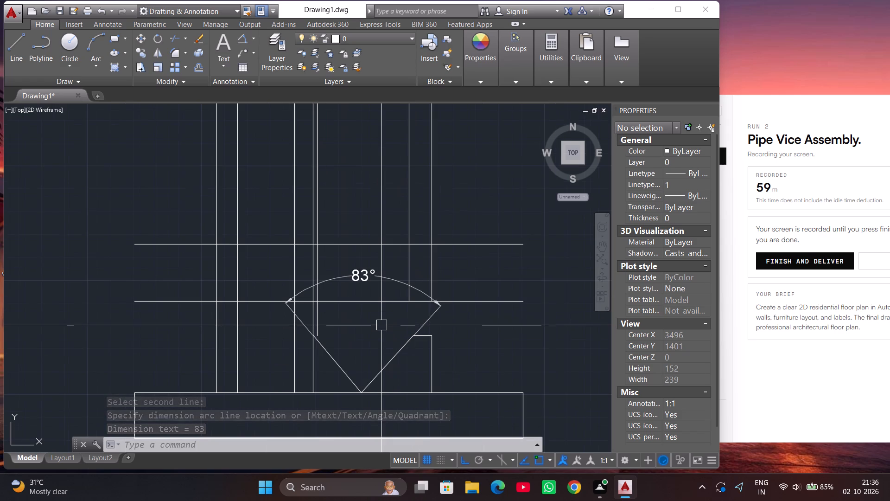
scroll(381, 325, up, 1)
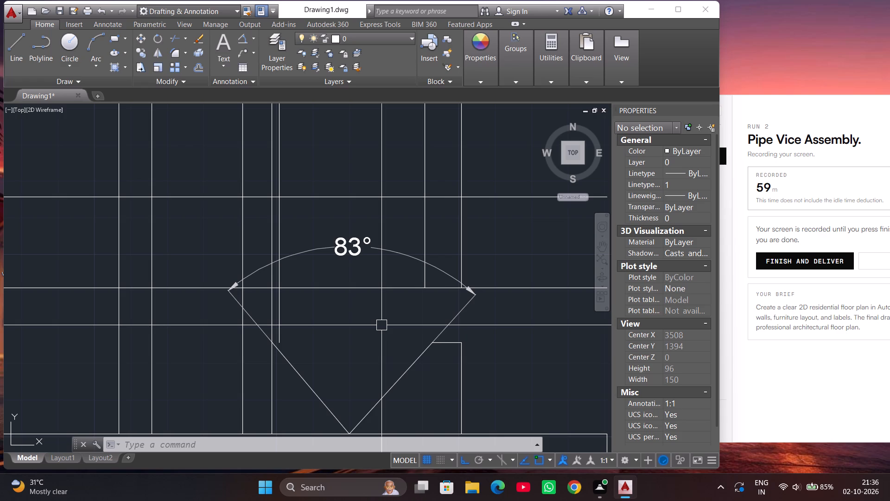
scroll(504, 343, down, 1)
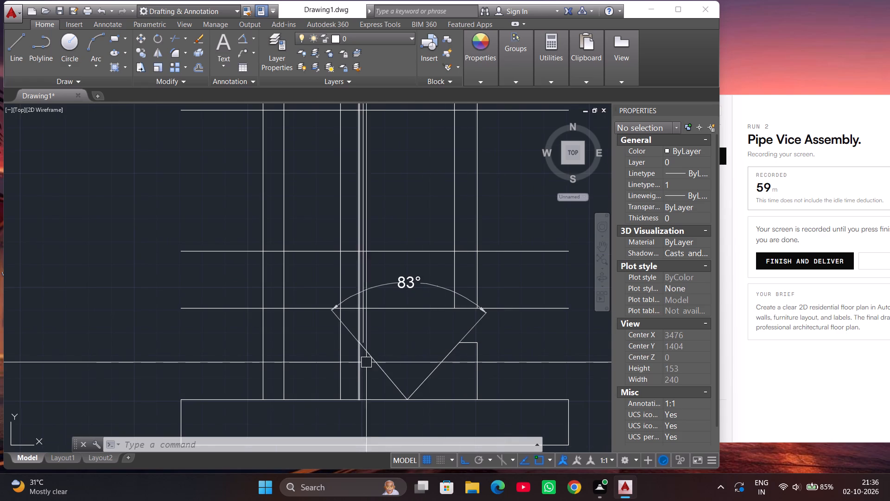
click(372, 359)
scroll(352, 378, up, 1)
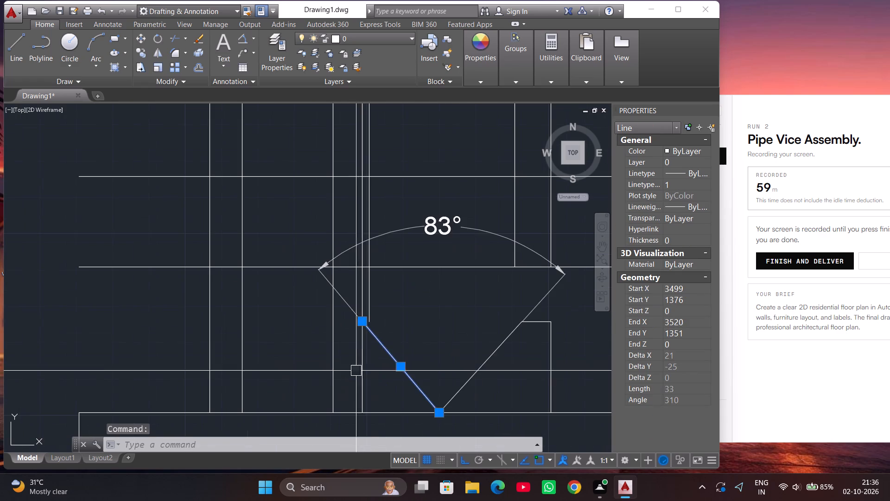
scroll(369, 330, up, 2)
click(352, 312)
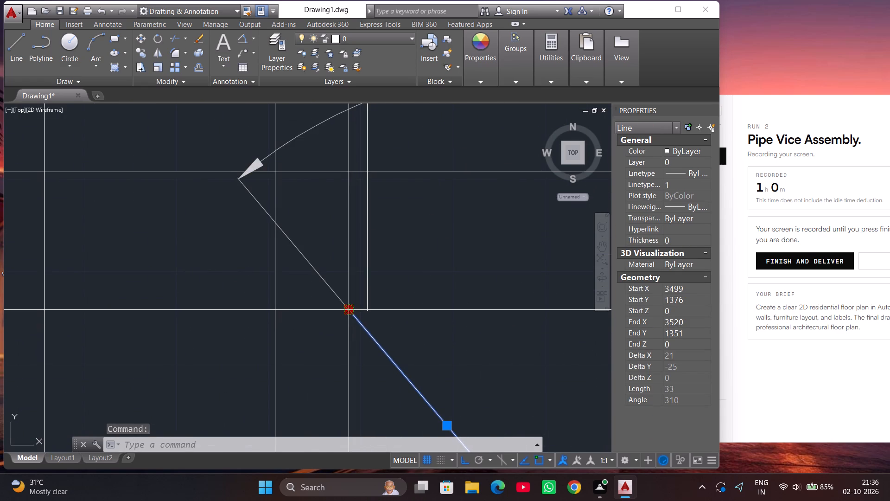
scroll(352, 312, down, 1)
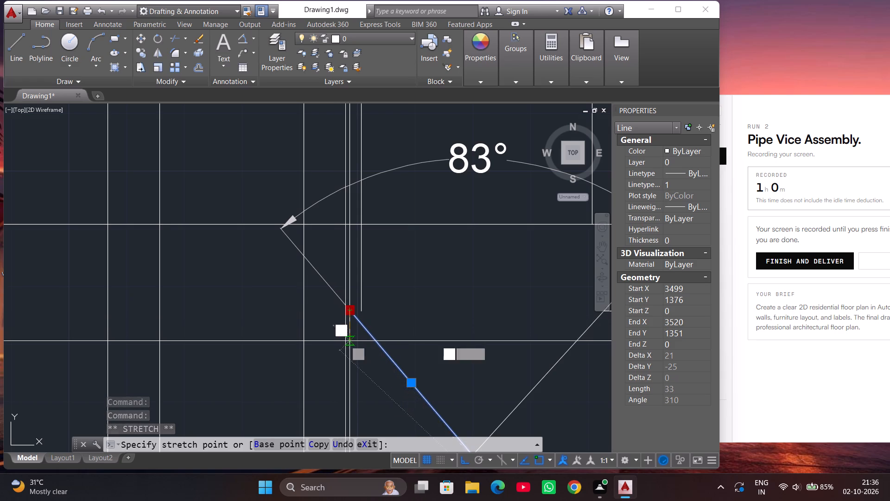
click(350, 327)
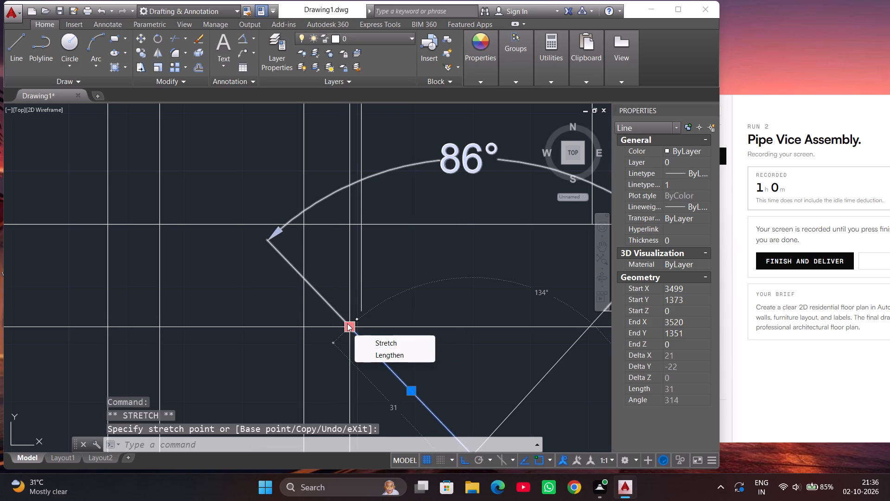
click(347, 323)
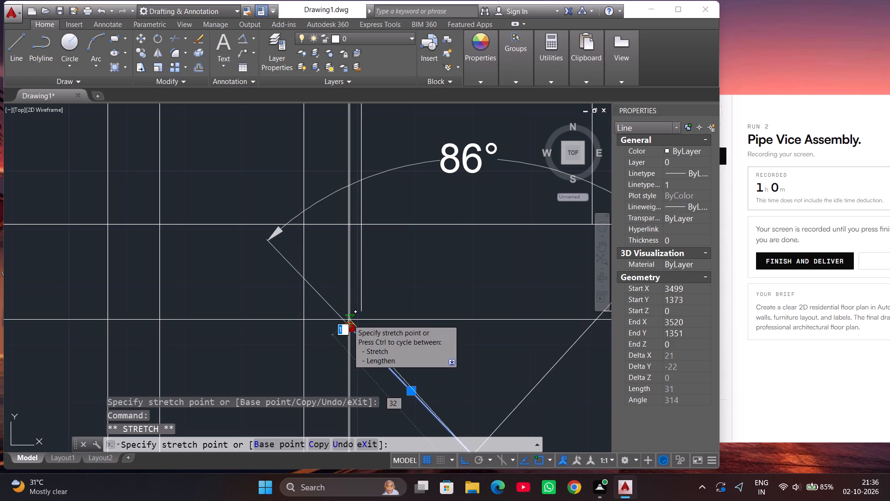
click(348, 320)
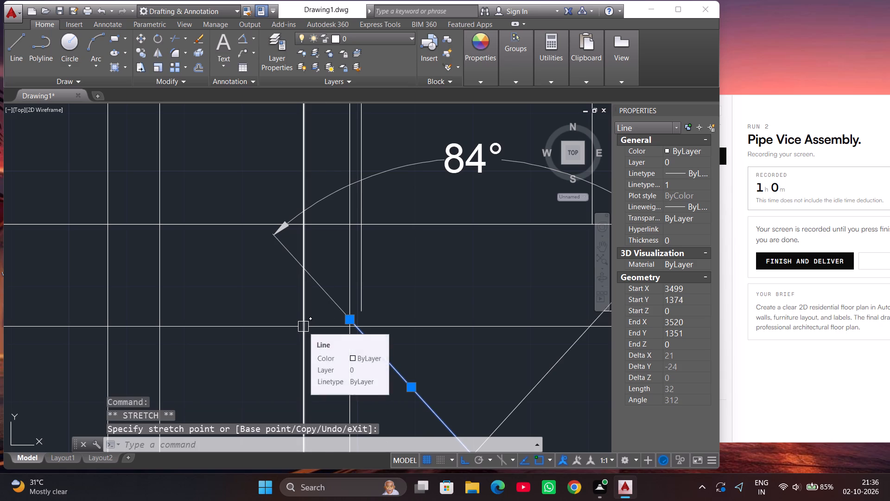
scroll(341, 350, up, 4)
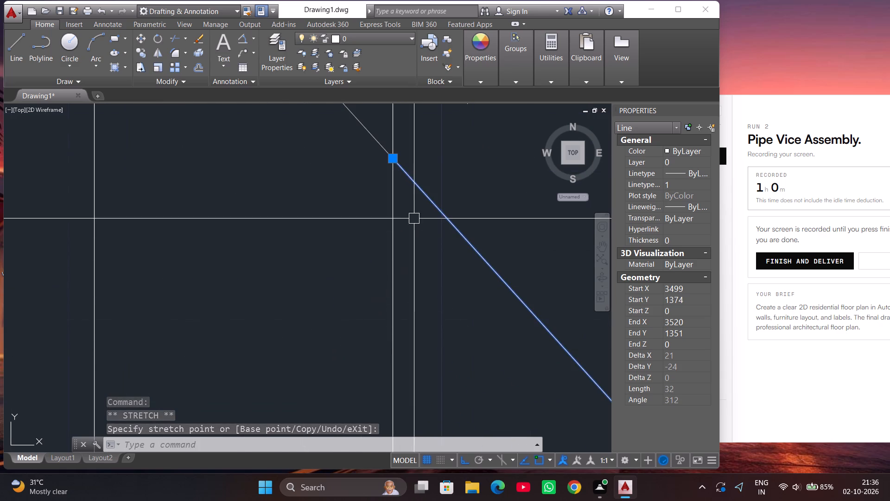
click(395, 161)
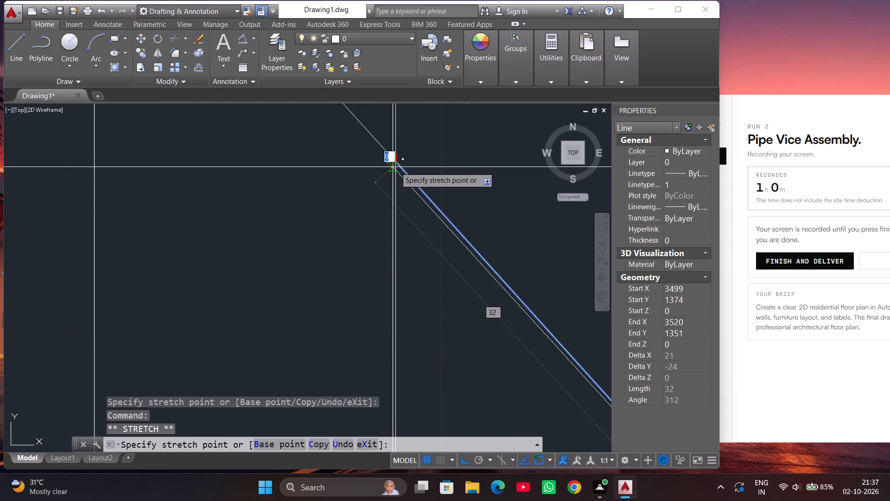
click(394, 173)
scroll(267, 210, down, 2)
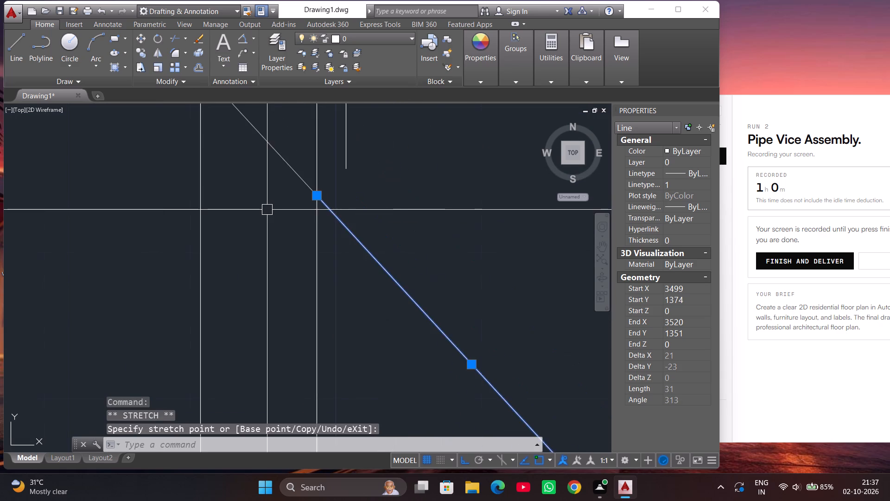
scroll(265, 212, down, 5)
scroll(264, 224, up, 1)
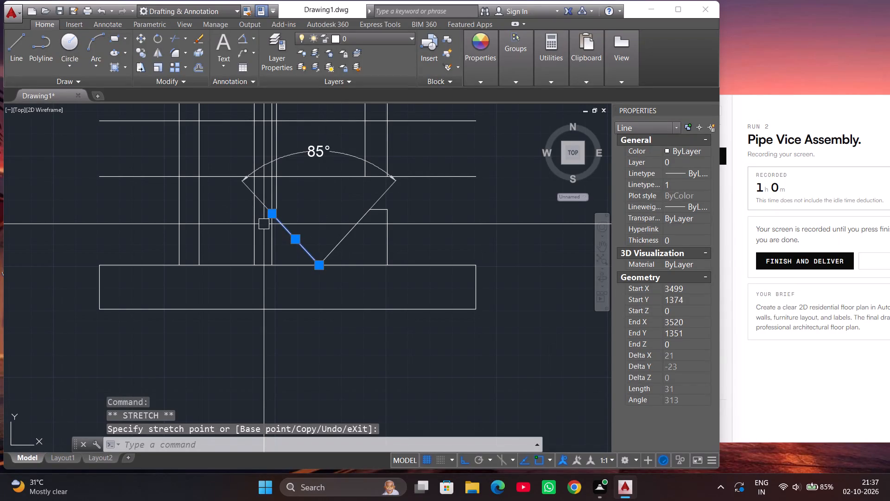
key(Escape)
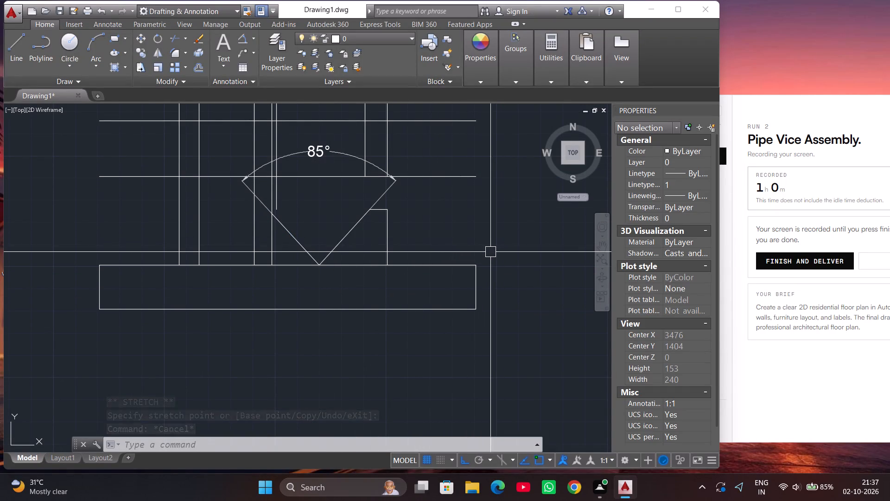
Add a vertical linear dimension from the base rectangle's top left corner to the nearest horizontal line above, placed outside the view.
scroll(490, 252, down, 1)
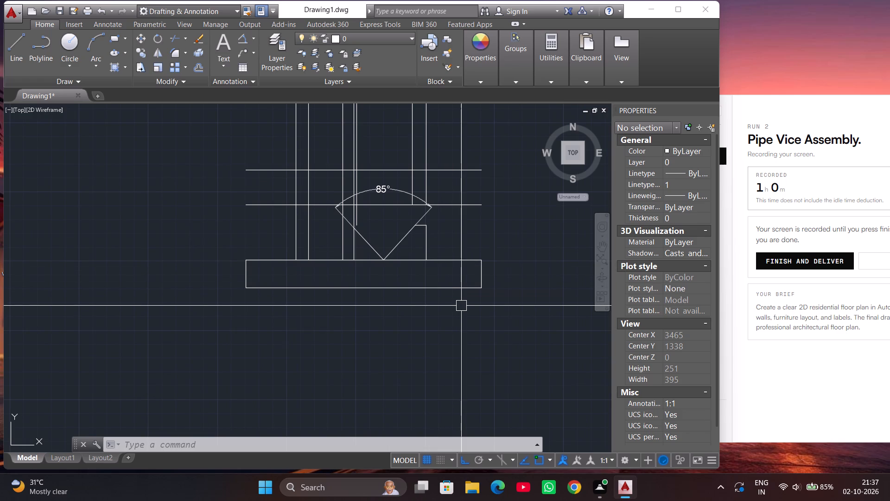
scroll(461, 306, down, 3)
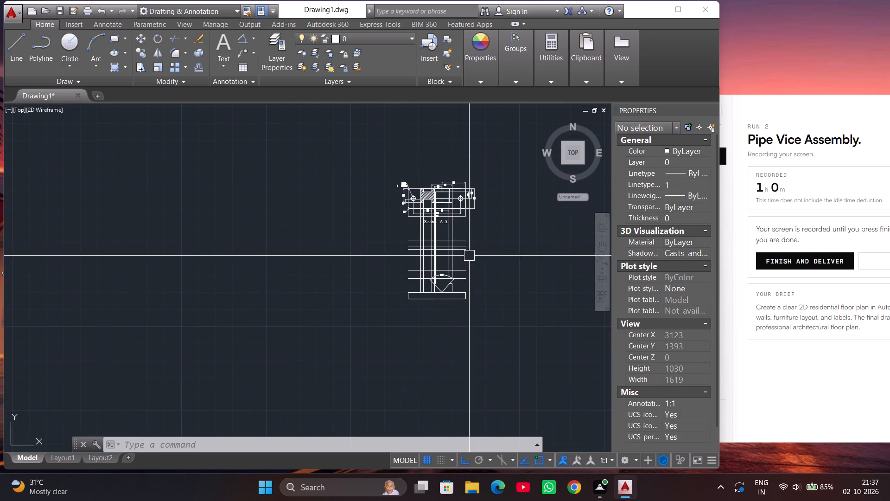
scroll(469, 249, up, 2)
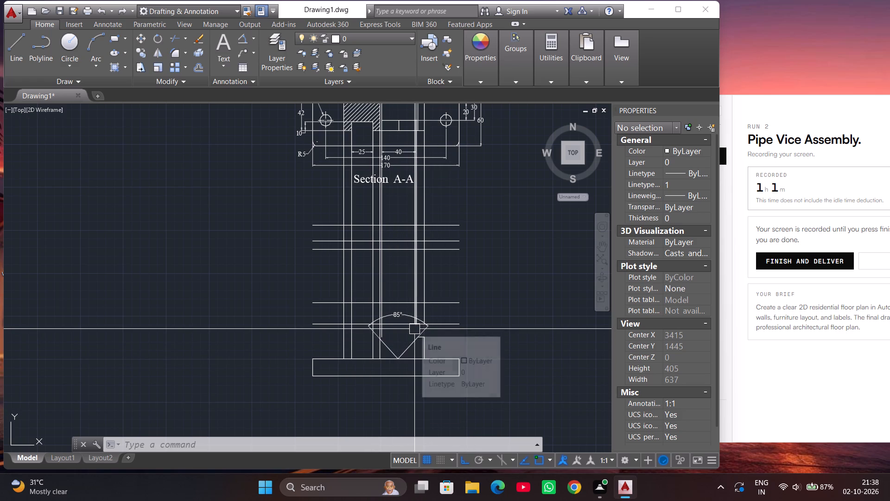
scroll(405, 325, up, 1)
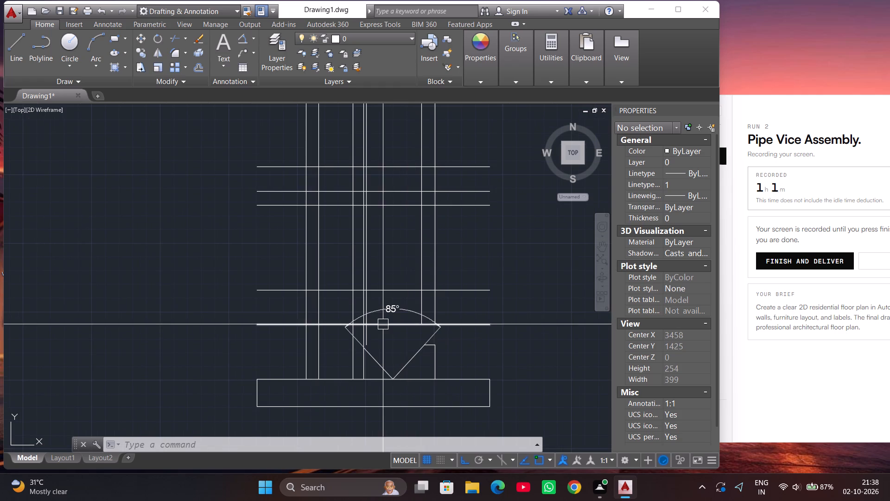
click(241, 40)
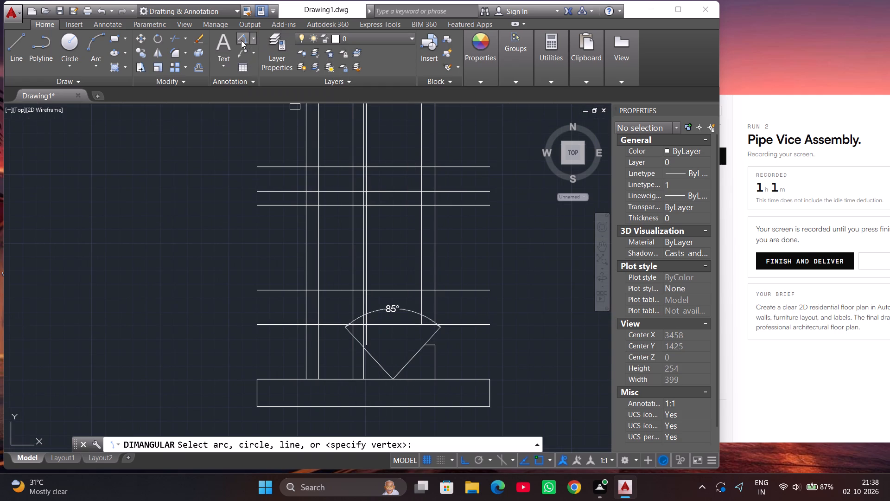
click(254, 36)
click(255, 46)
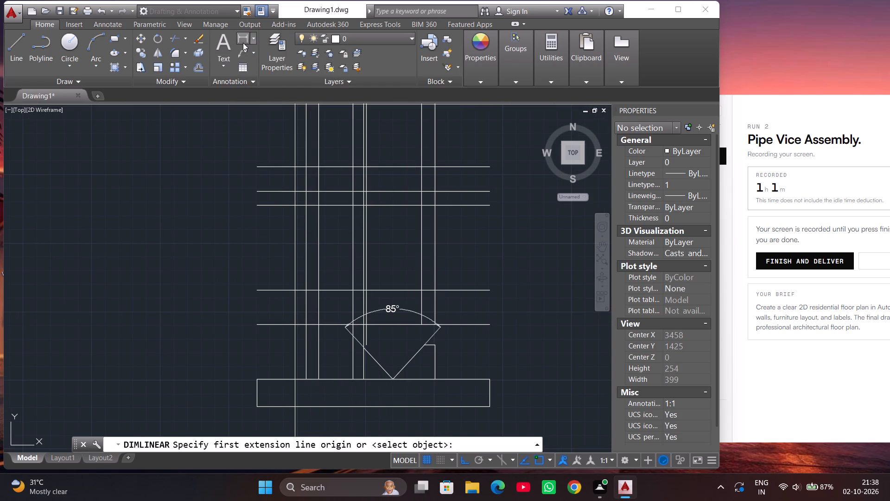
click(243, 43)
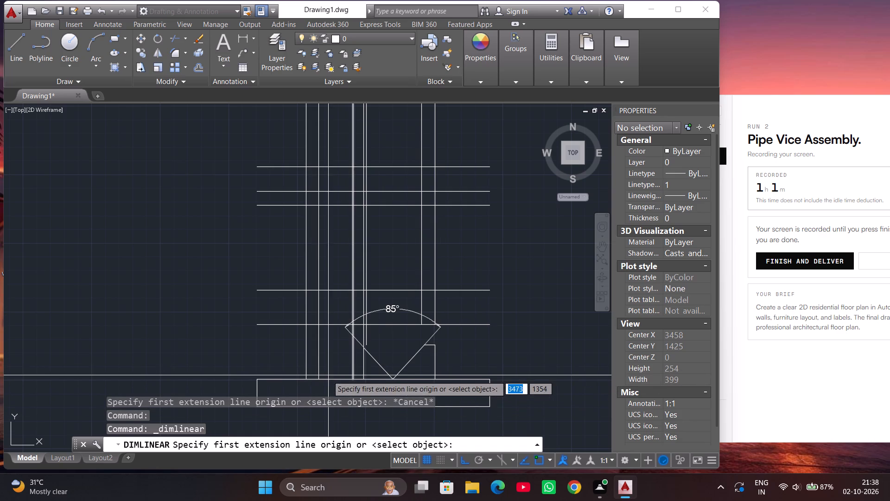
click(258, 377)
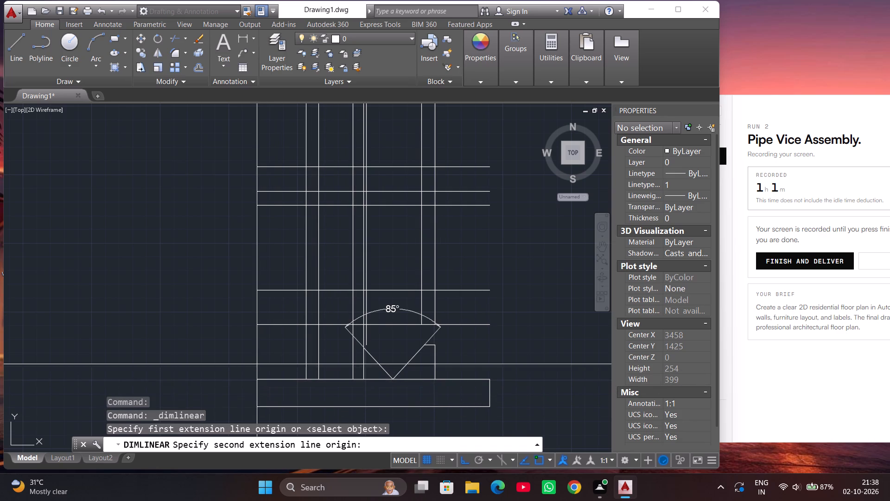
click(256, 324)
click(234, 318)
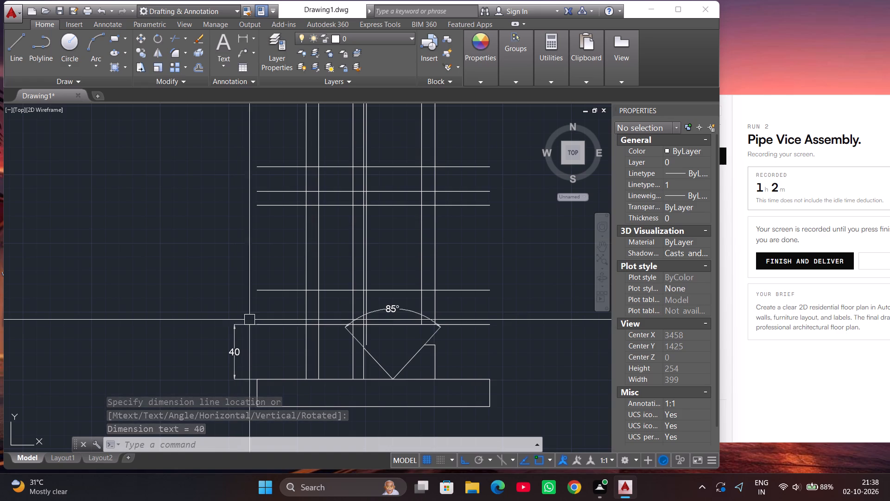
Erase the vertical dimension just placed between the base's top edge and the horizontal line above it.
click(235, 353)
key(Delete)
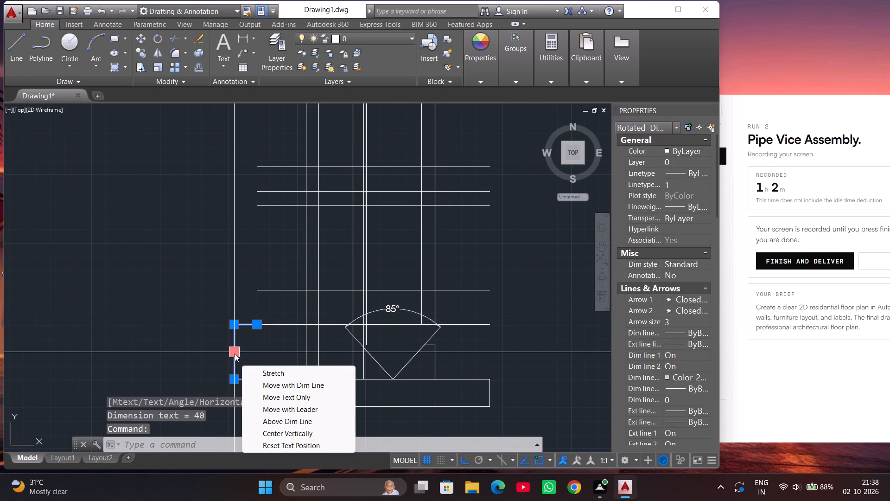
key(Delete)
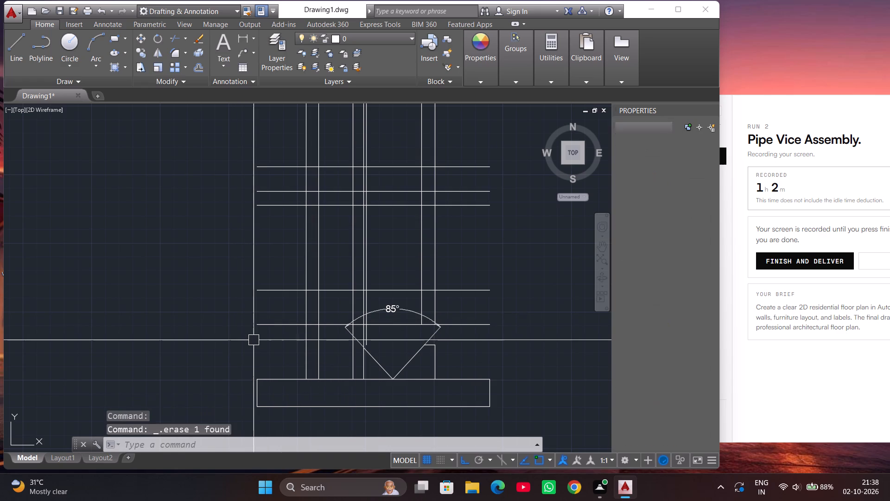
Add a vertical linear dimension from the base rectangle's bottom left corner to the nearest horizontal line above the base, placed outside the view.
click(247, 40)
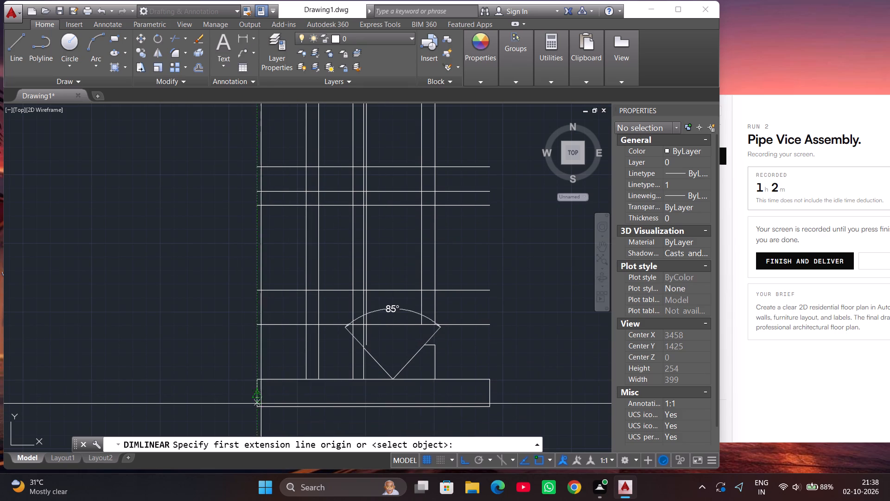
click(260, 407)
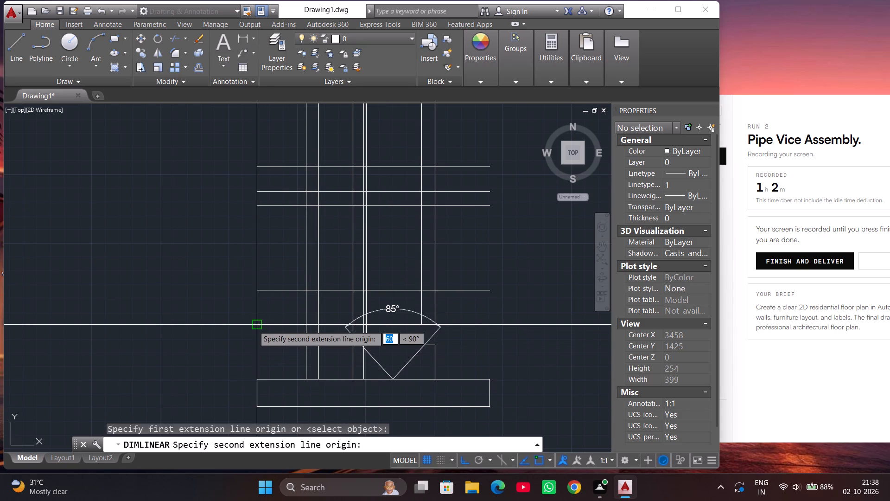
click(254, 326)
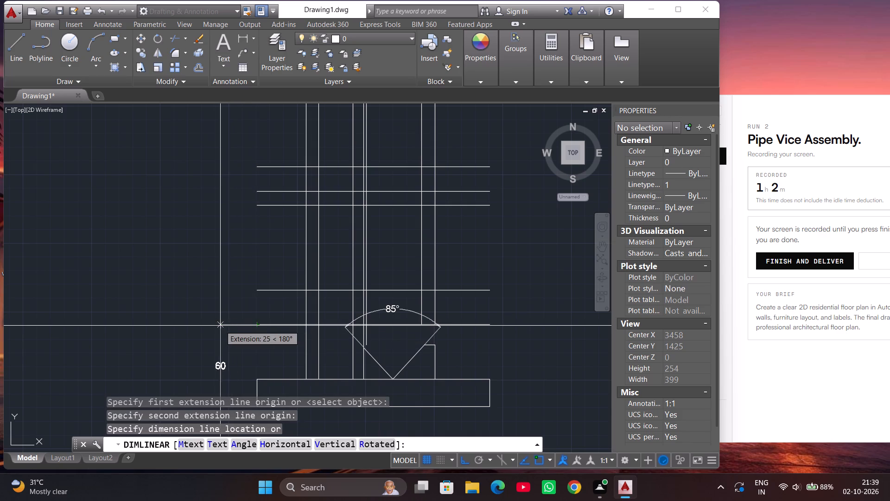
click(227, 326)
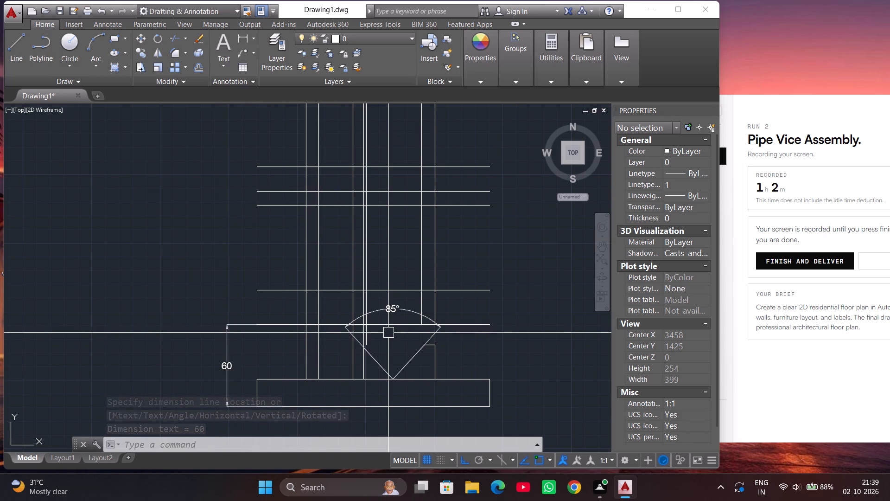
key(Escape)
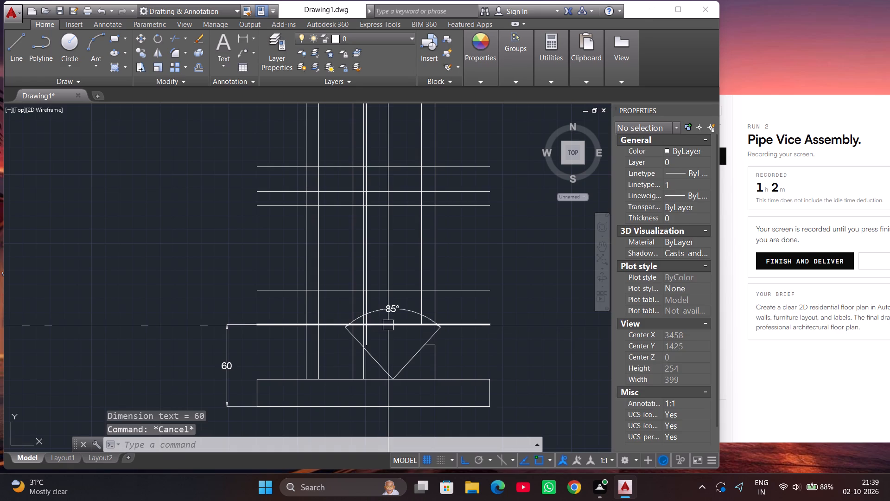
Erase the horizontal construction line that crosses the top of the V notch.
click(388, 325)
key(Delete)
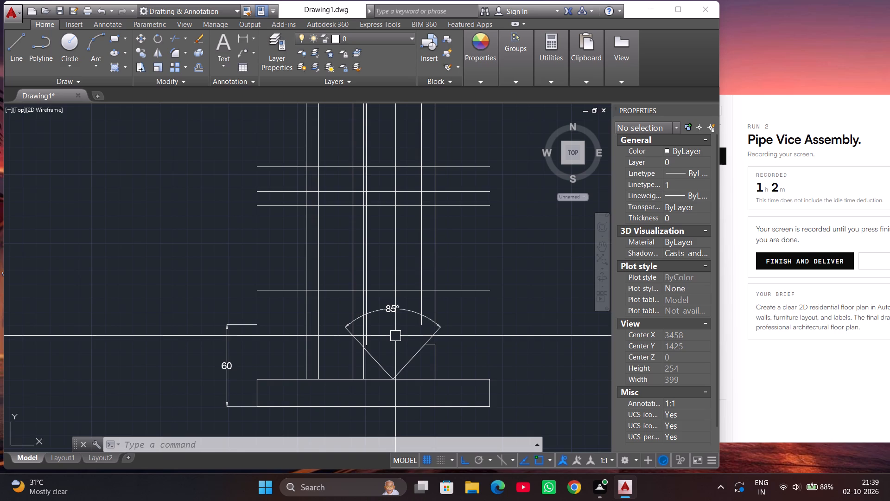
Draw a centre mark's 4-unit vertical stroke directly above the V's vertex, extending 2 units either side of the height dimension's upper extension level.
scroll(395, 336, up, 2)
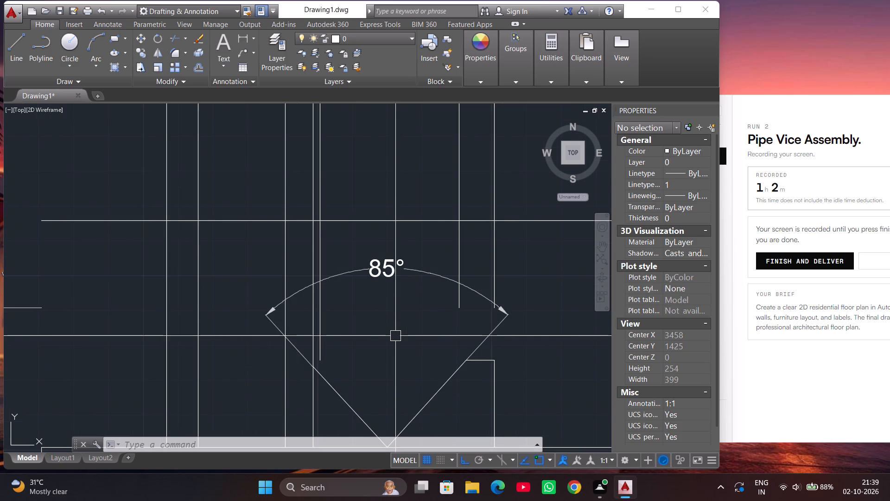
key(l)
key(Return)
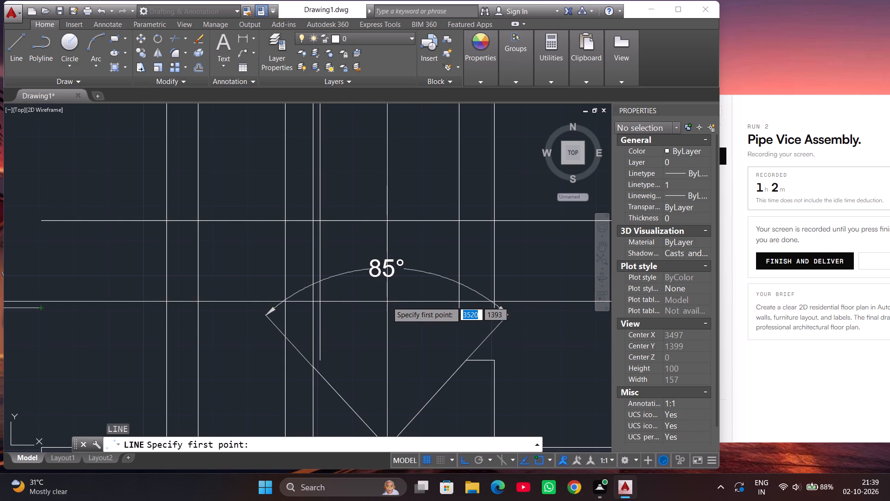
scroll(387, 302, down, 1)
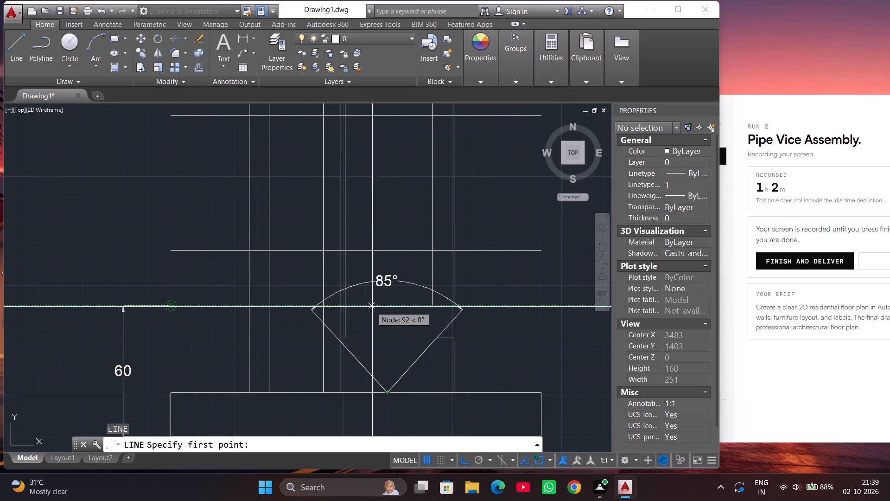
click(388, 306)
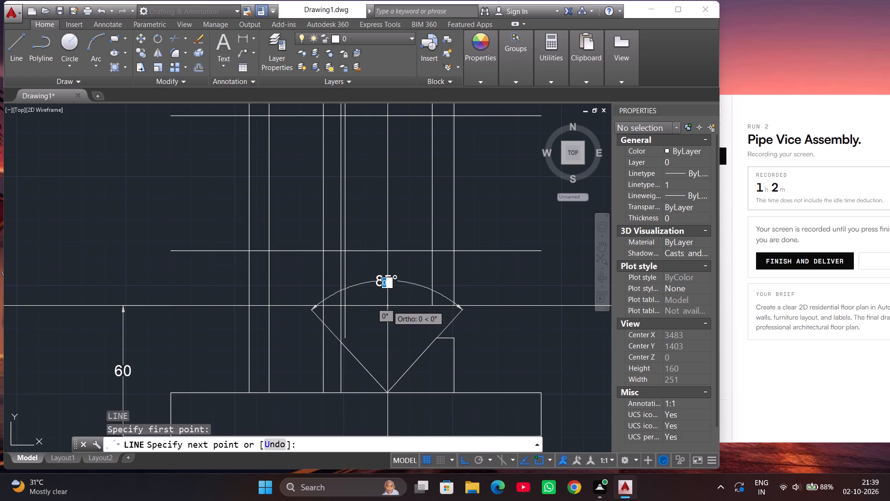
scroll(388, 306, up, 4)
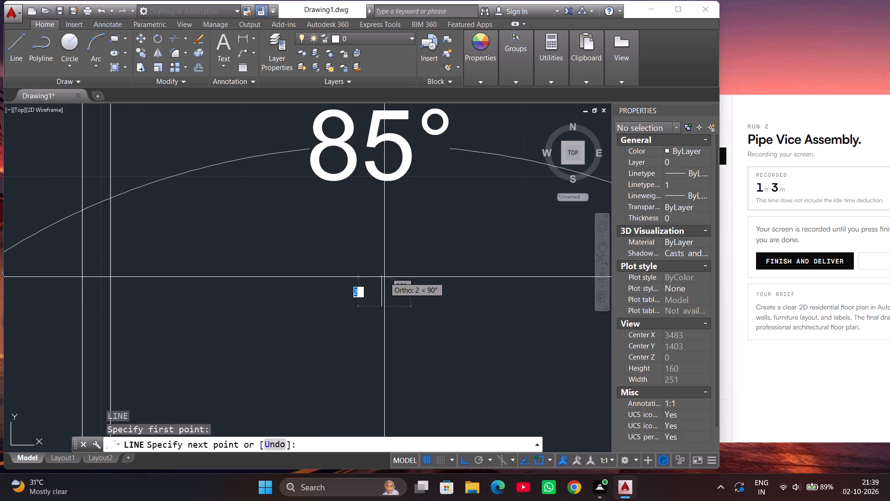
key(2)
key(Return)
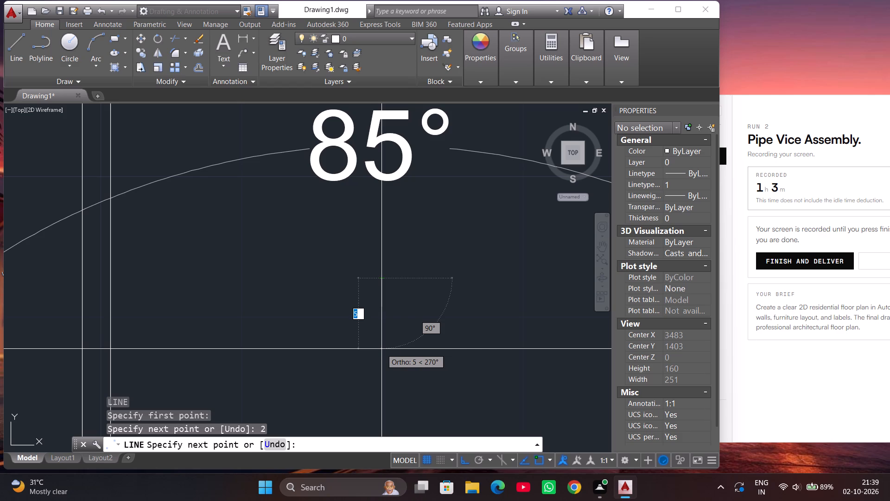
key(4)
key(Return)
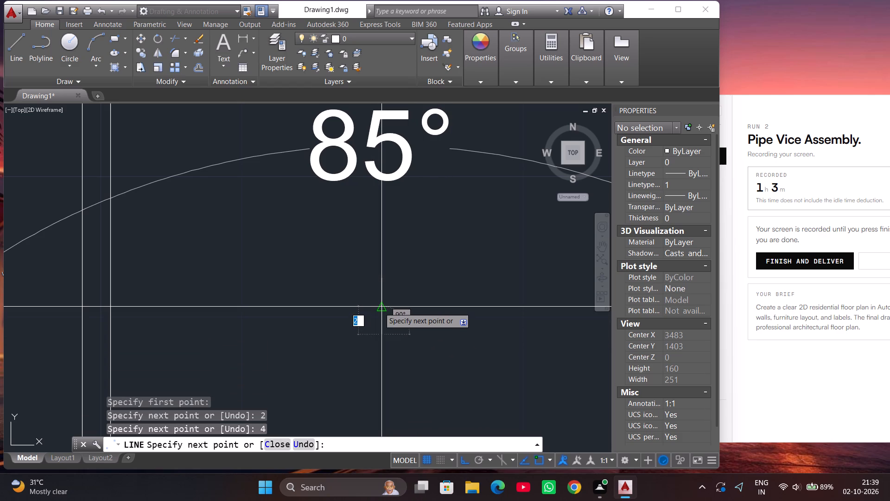
Draw the centre mark's 4-unit horizontal stroke through the vertical stroke's midpoint, extending 2 units to each side.
click(382, 307)
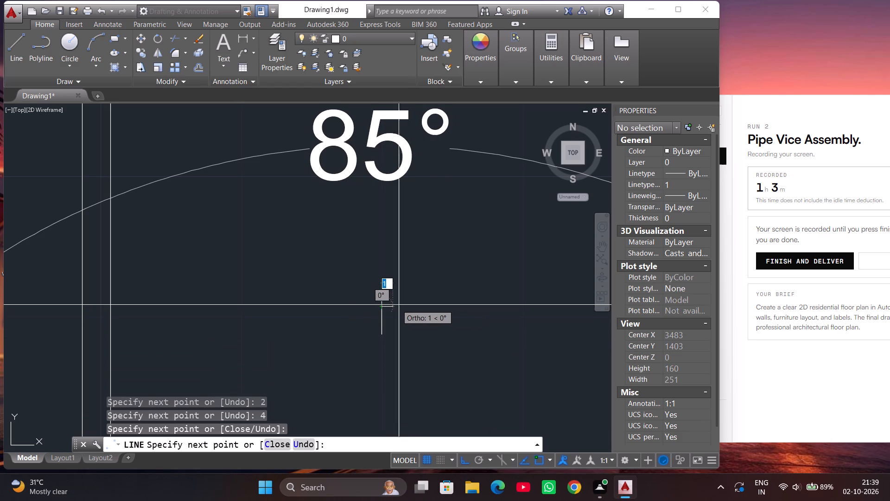
key(4)
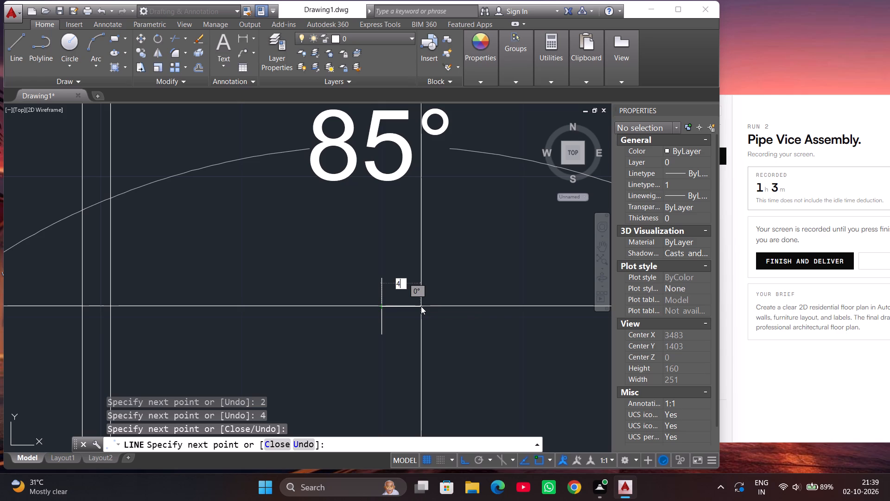
key(BackSpace)
key(2)
key(Return)
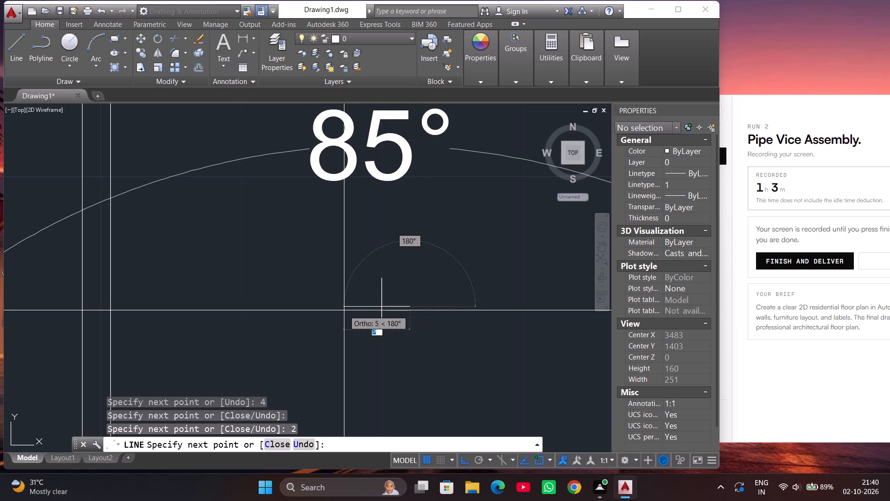
key(4)
key(Return)
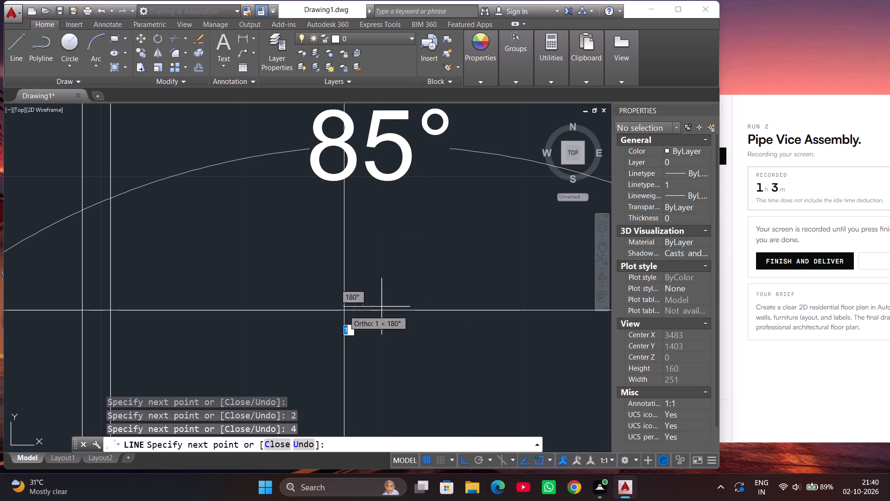
key(Escape)
Erase the redundant 2-unit line overlapping the lower half of the centre mark's vertical stroke, keeping the cross.
click(383, 320)
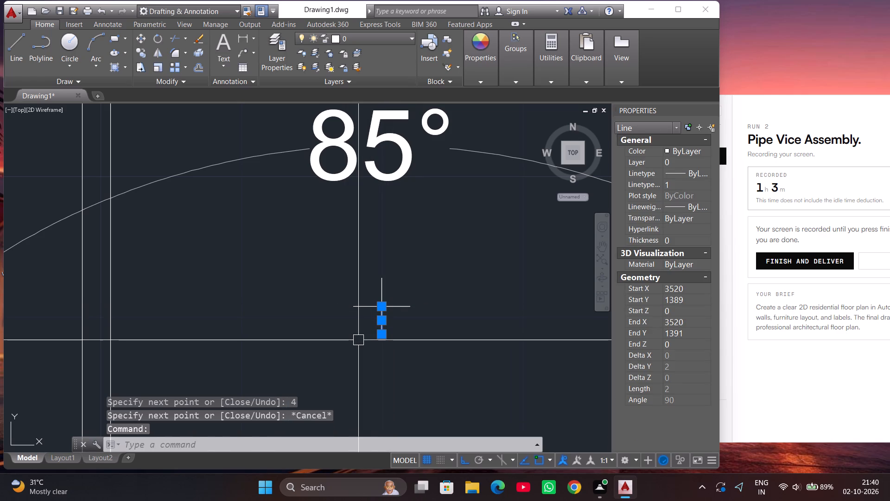
key(Delete)
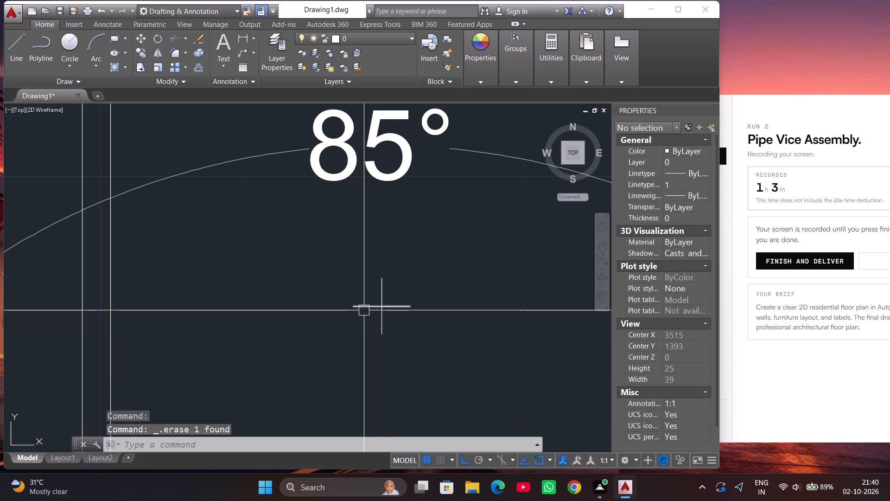
click(364, 310)
click(384, 316)
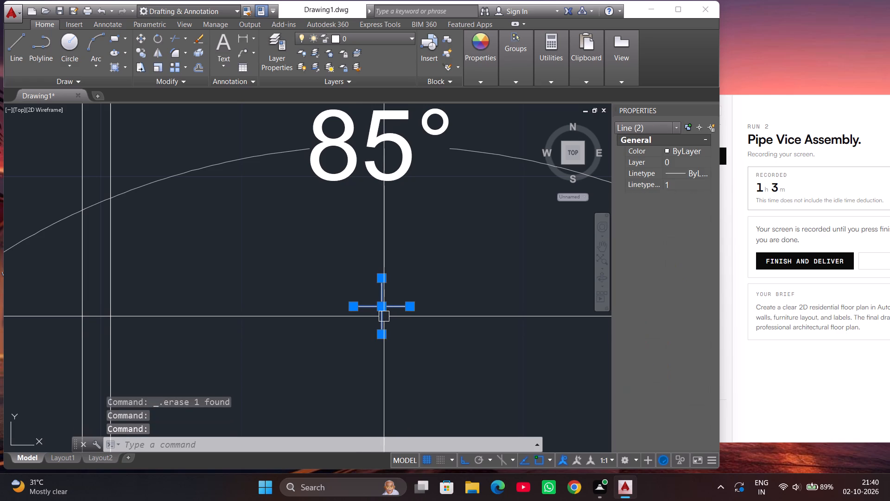
key(Escape)
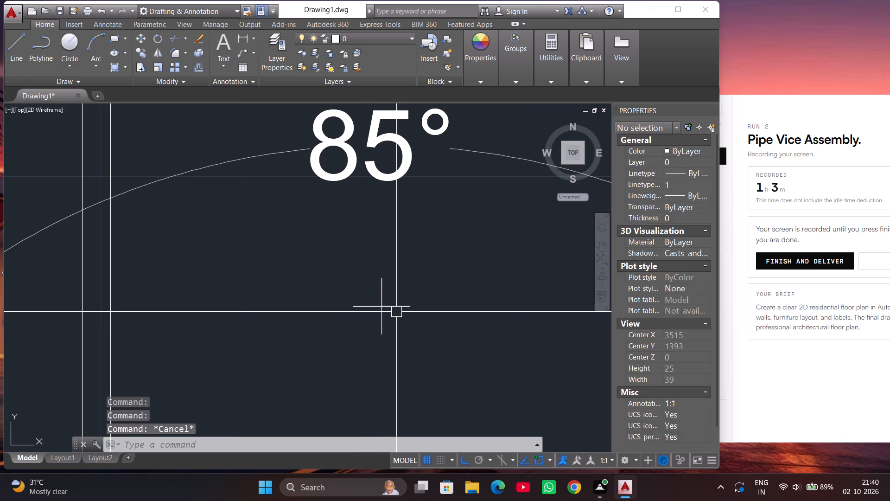
key(Escape)
click(398, 308)
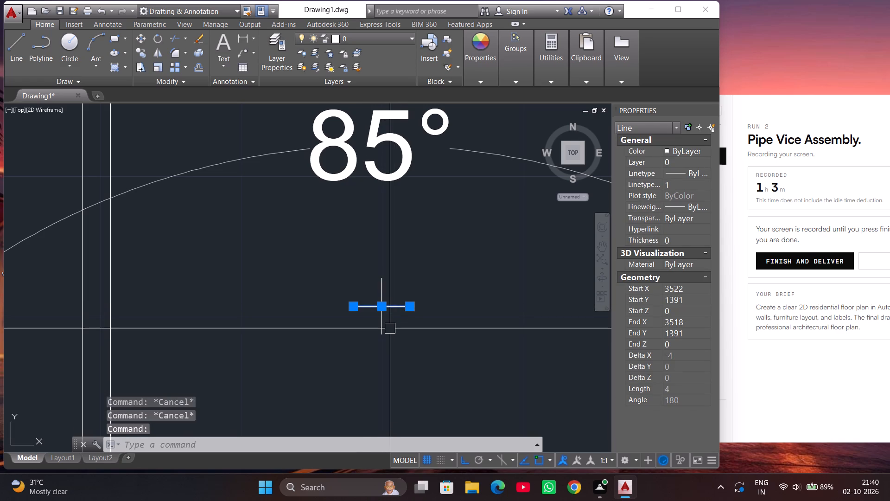
key(Escape)
Examine the vertical projection line ending near the V's right arm and trace where it starts in Section A-A.
scroll(412, 340, down, 4)
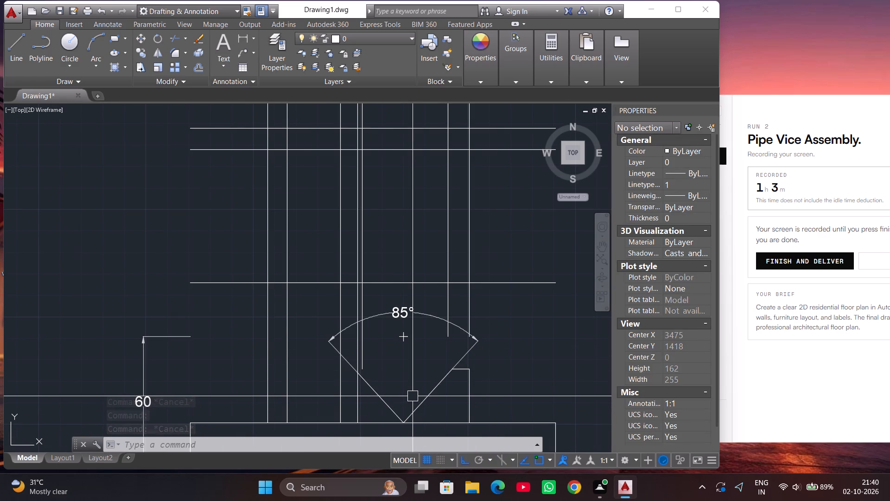
scroll(411, 399, down, 1)
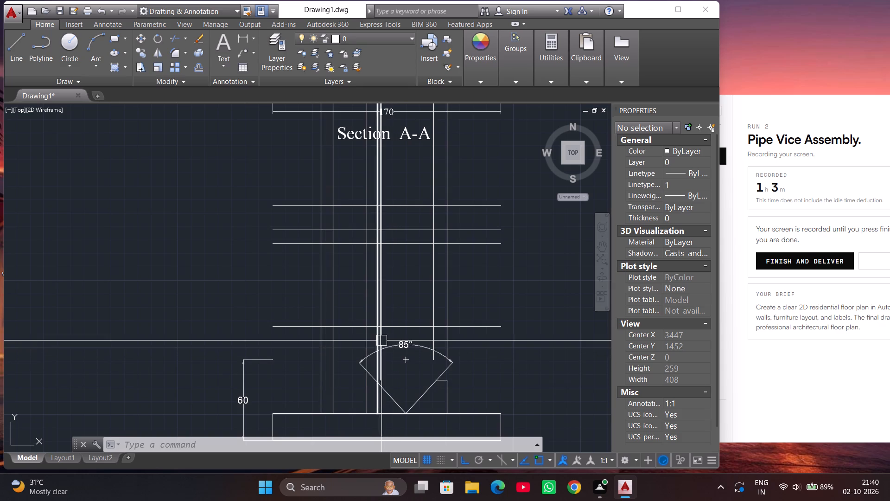
scroll(360, 354, down, 1)
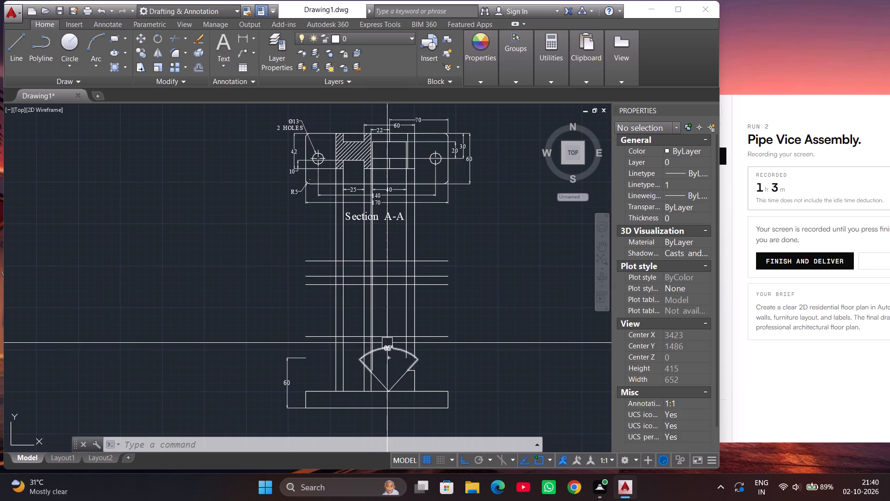
click(407, 344)
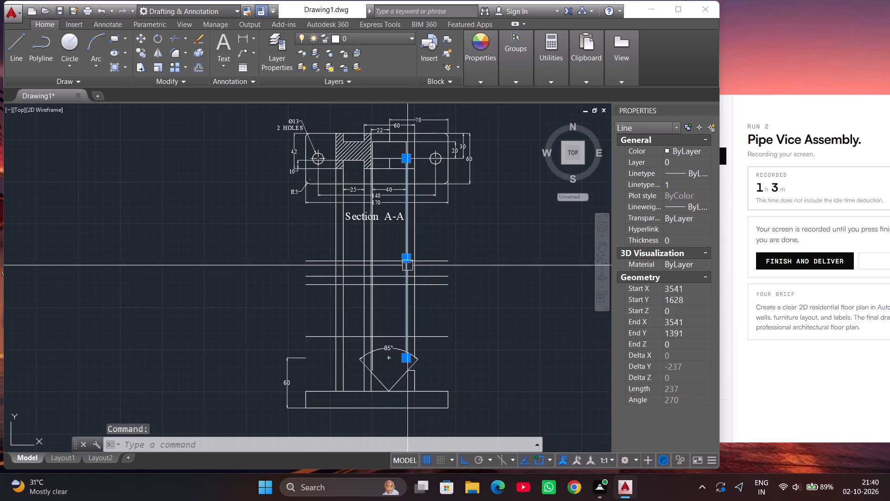
scroll(413, 148, up, 2)
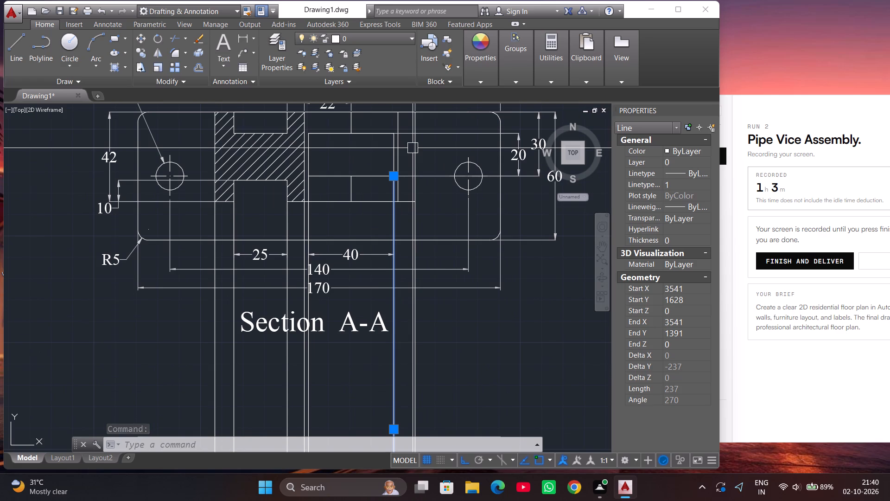
scroll(413, 149, up, 2)
scroll(367, 158, down, 2)
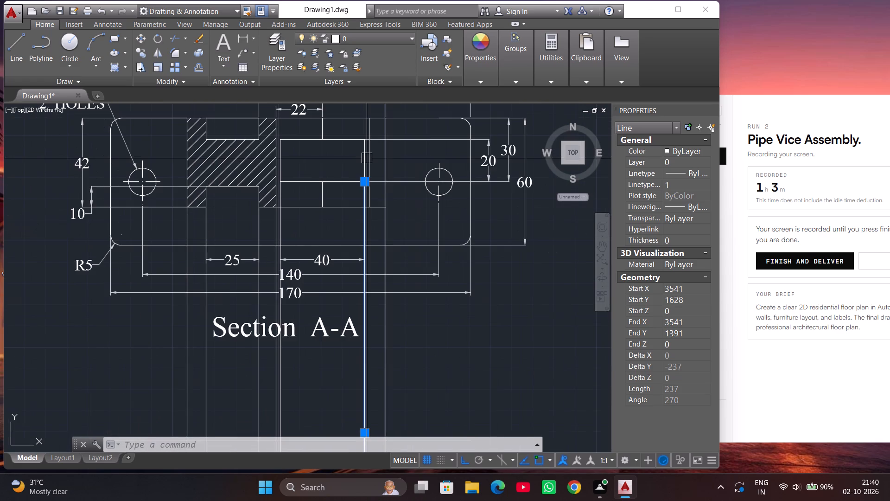
scroll(367, 158, down, 1)
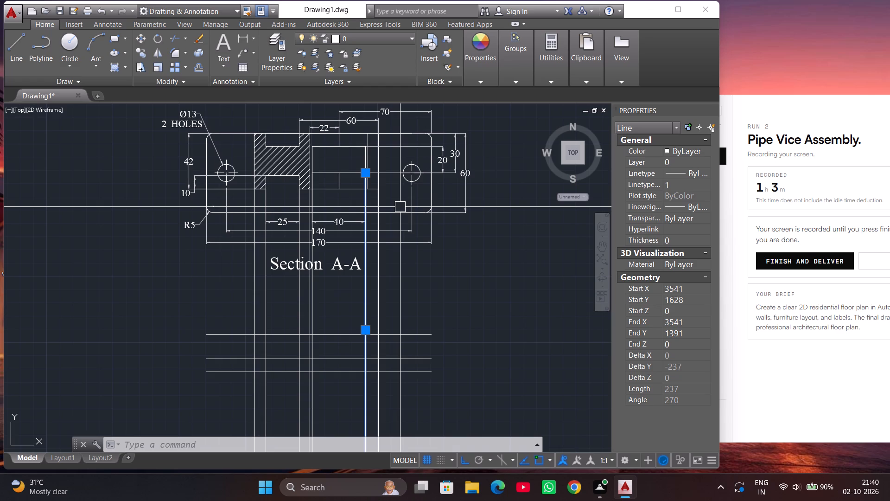
key(Escape)
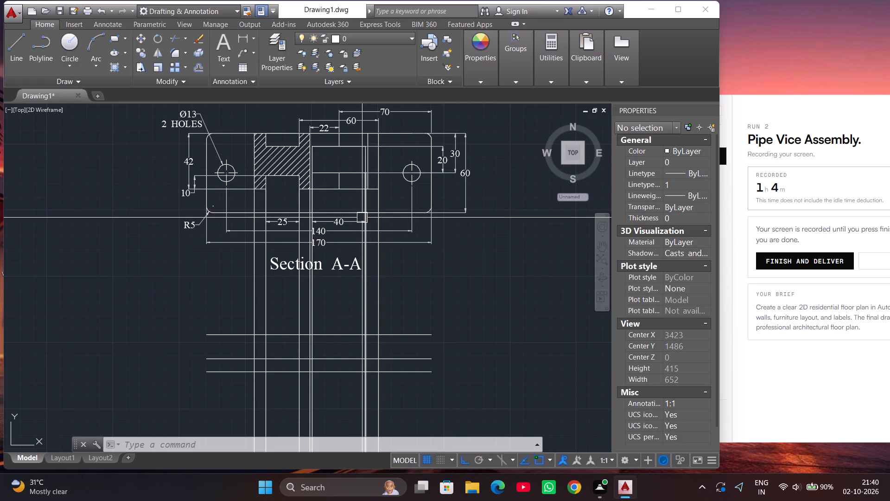
Draw a vertical projection line about 297 units long from Section A-A's 60-wide block down to the lower view's base bottom edge.
key(l)
key(Return)
scroll(368, 176, up, 2)
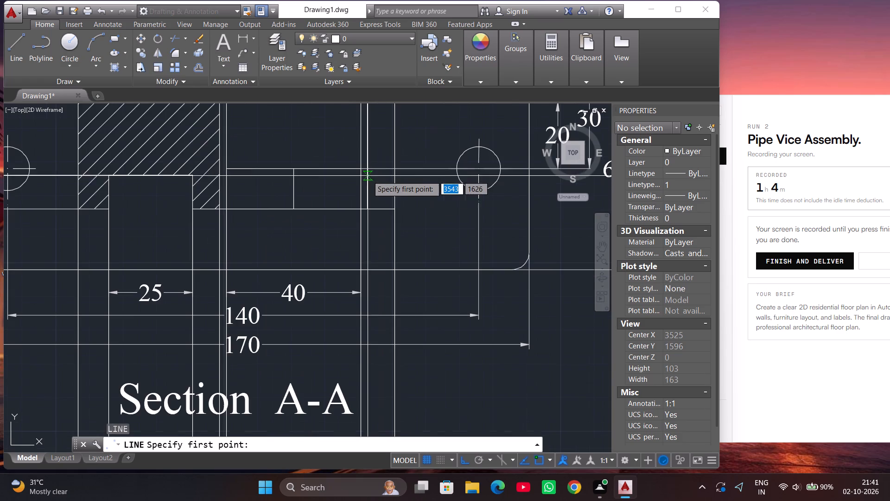
click(367, 166)
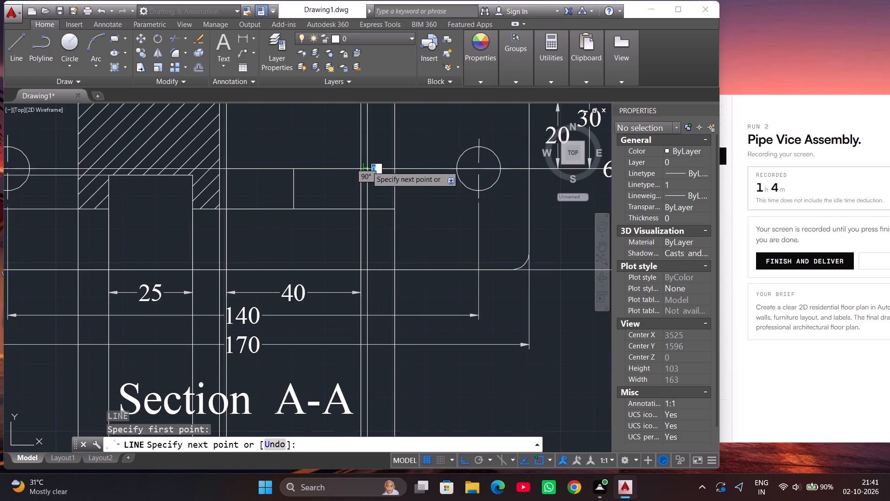
scroll(367, 168, down, 2)
scroll(366, 358, down, 2)
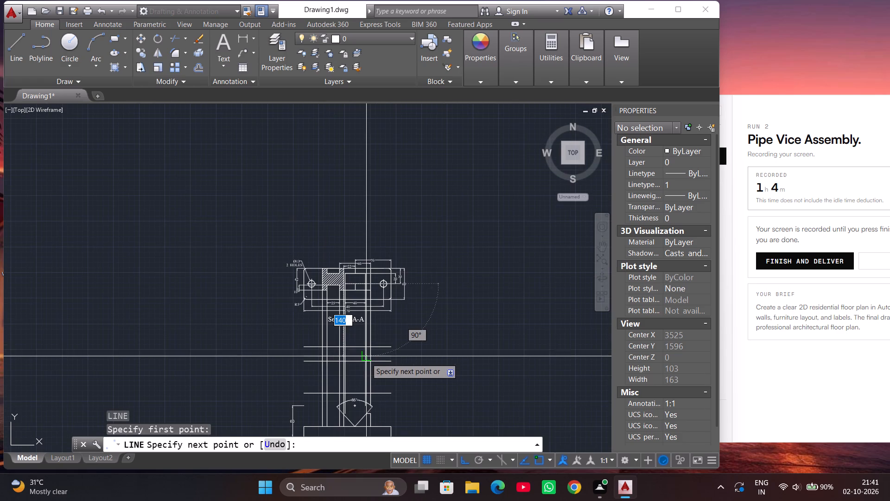
scroll(366, 394, up, 4)
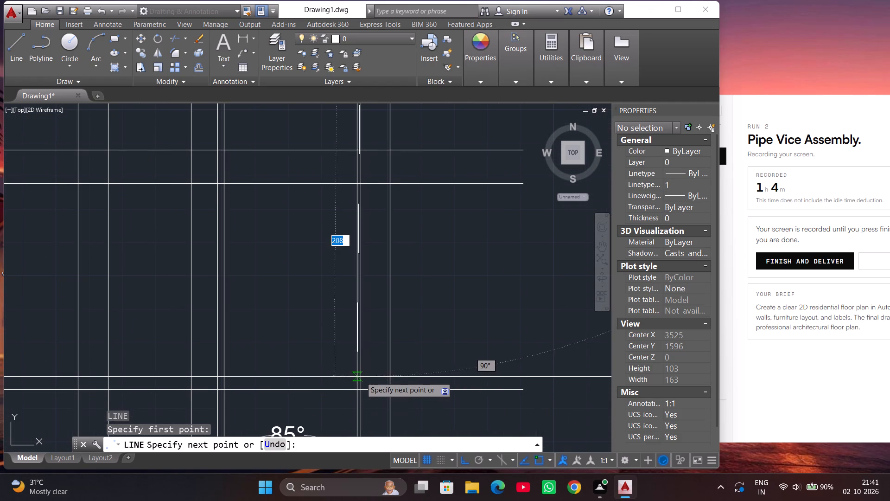
scroll(361, 365, down, 3)
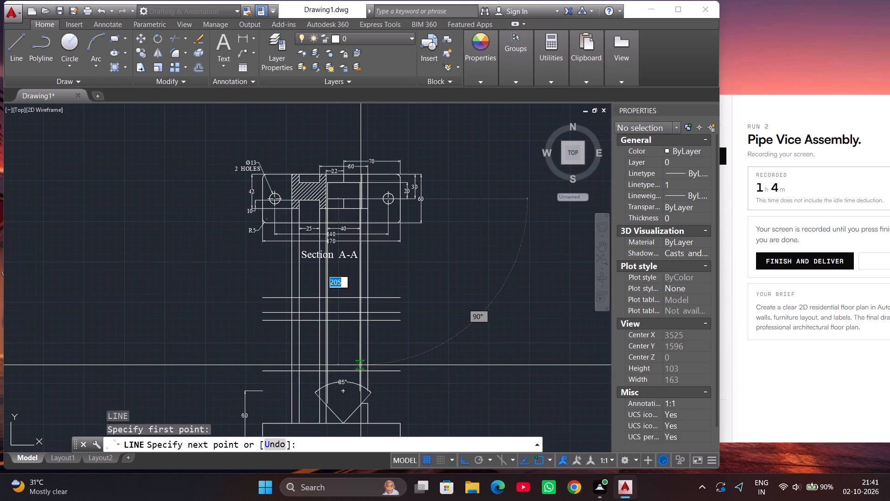
scroll(361, 365, down, 1)
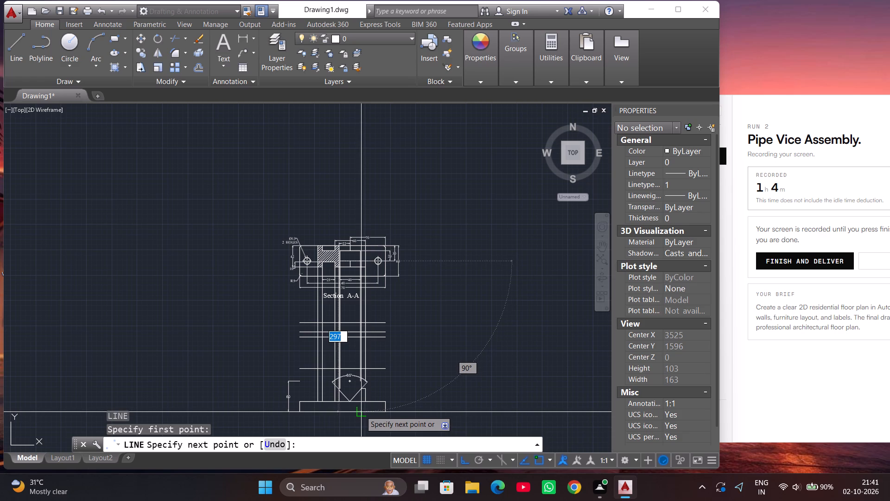
click(361, 411)
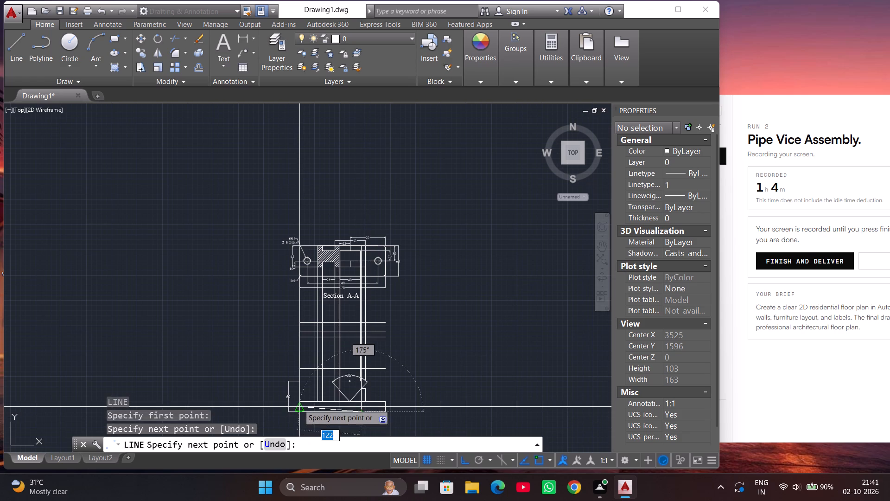
key(Escape)
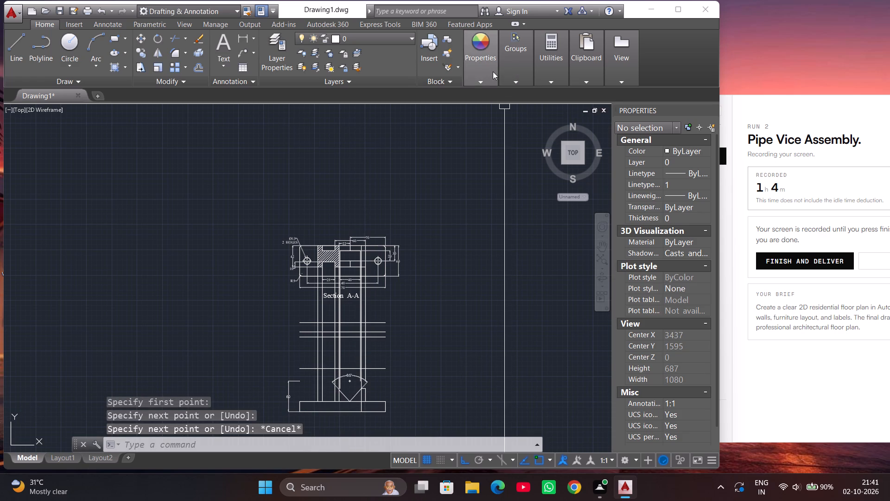
Load the ACAD_ISO02W100 ISO dash linetype and make it the current linetype.
click(493, 71)
click(523, 119)
click(534, 178)
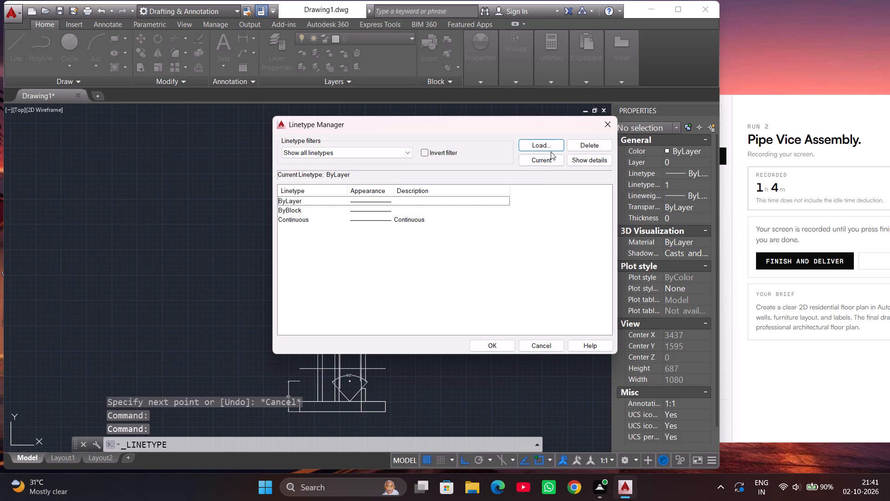
click(551, 148)
click(490, 222)
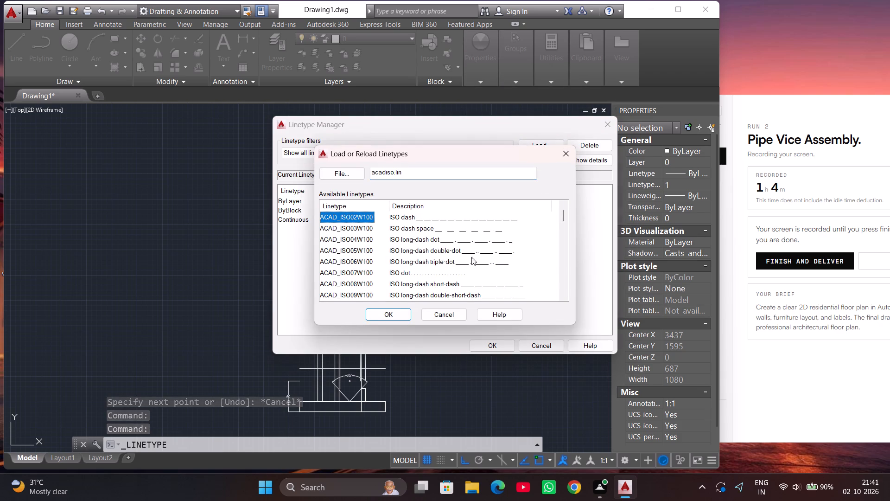
click(401, 315)
click(480, 342)
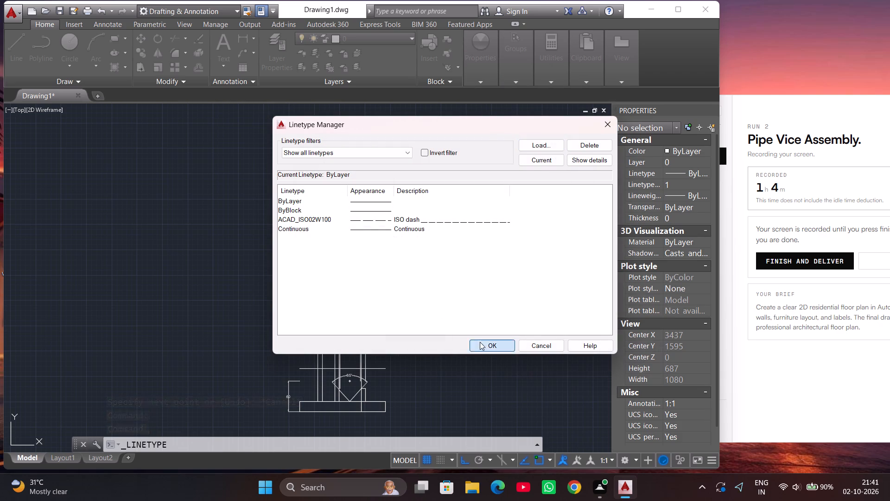
click(490, 55)
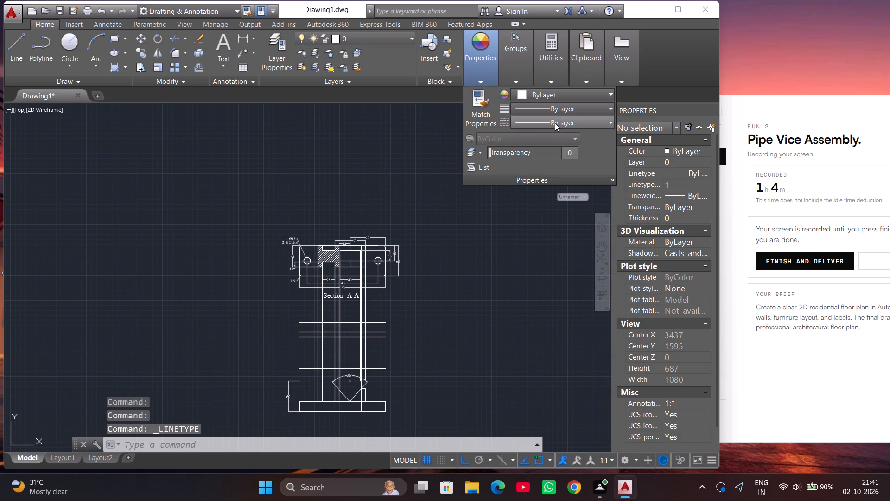
click(555, 123)
click(557, 168)
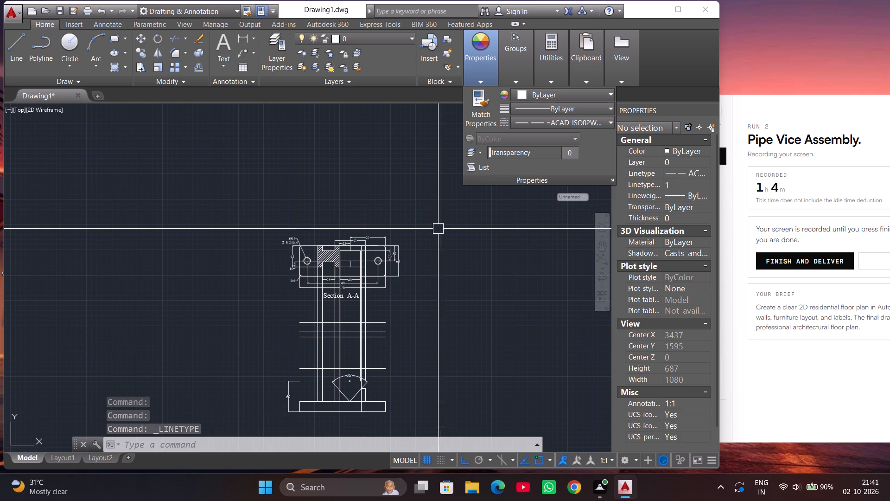
Apply the ACAD_ISO02W100 linetype to the new vertical projection line running down to the base's bottom edge.
scroll(362, 419, up, 3)
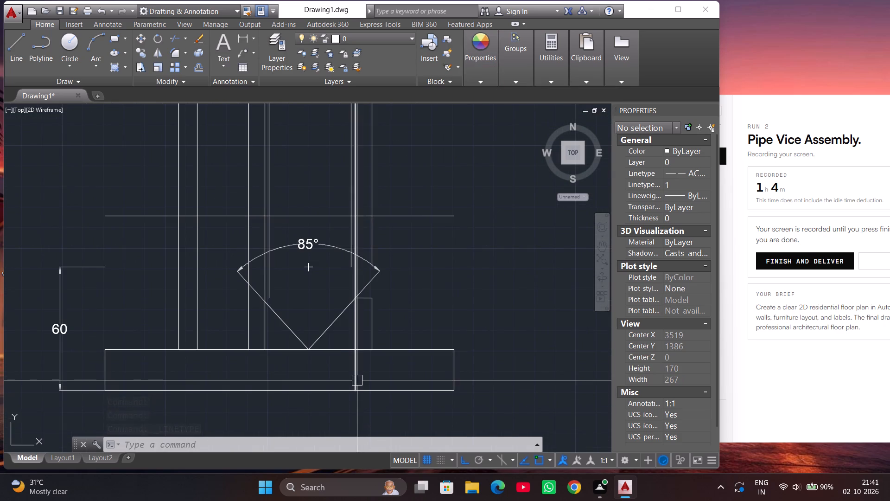
click(357, 380)
scroll(453, 366, down, 2)
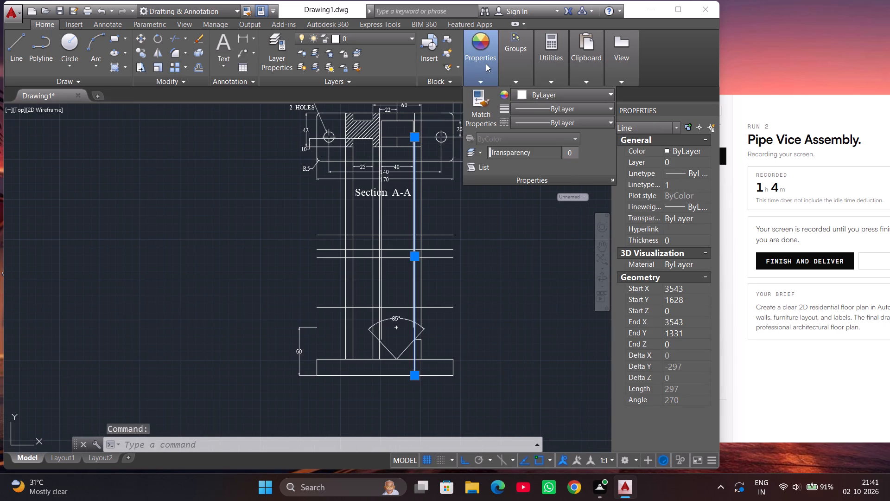
click(483, 66)
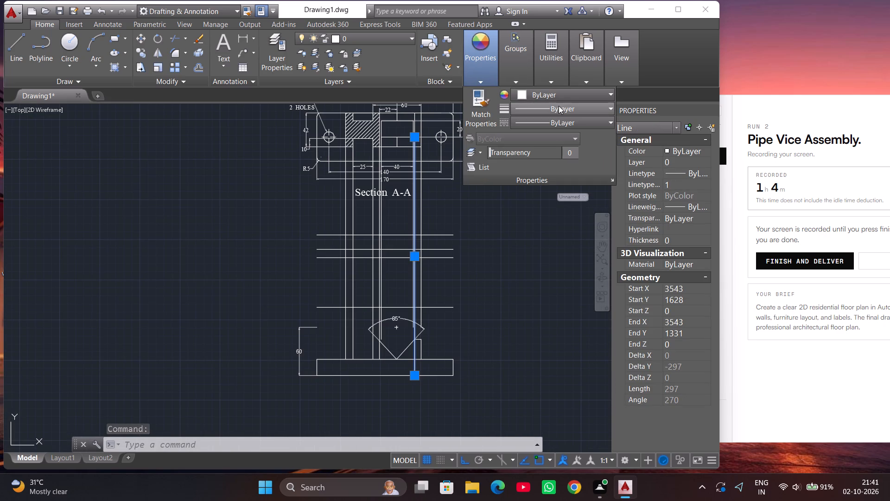
click(558, 123)
click(544, 162)
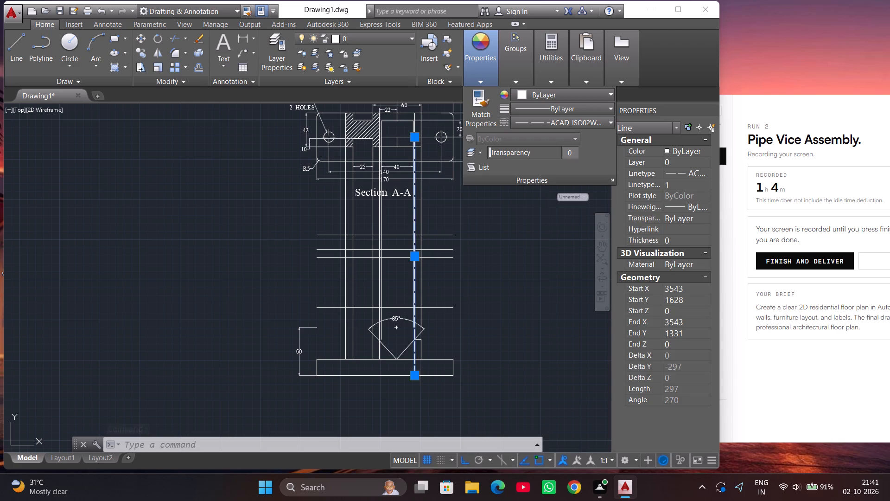
key(Escape)
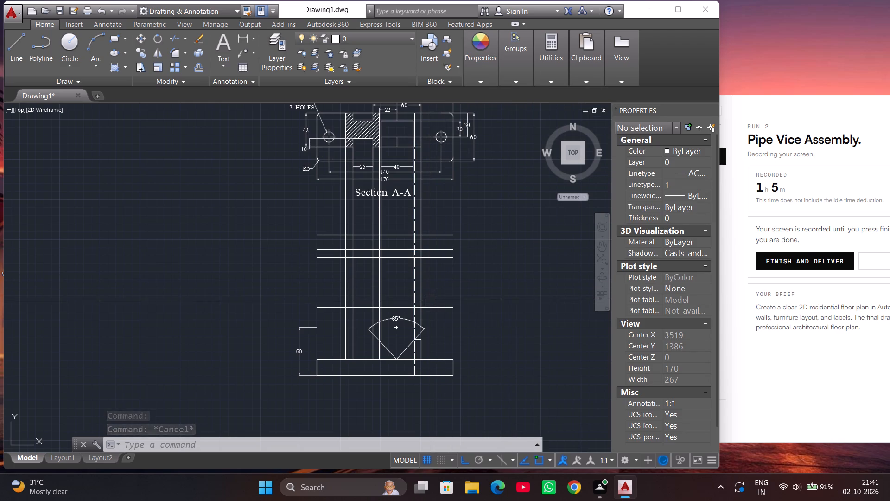
Set the dashed projection line's colour to index colour 9.
scroll(430, 300, up, 2)
click(392, 295)
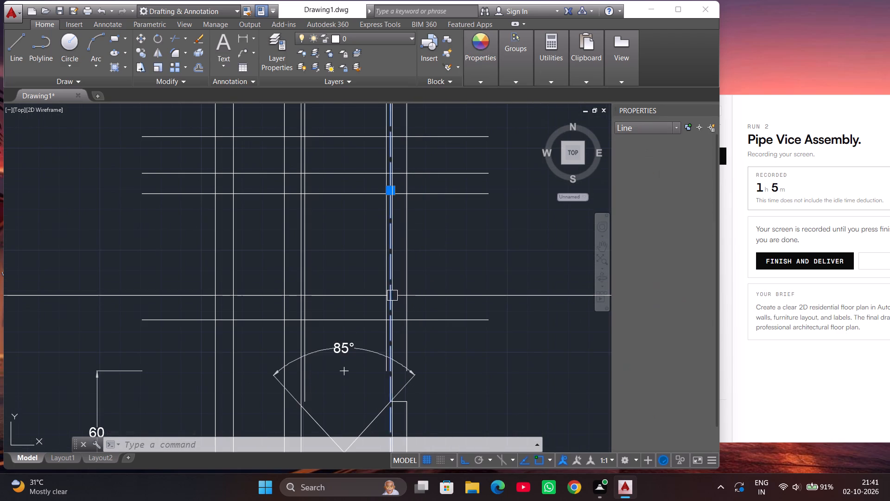
click(470, 76)
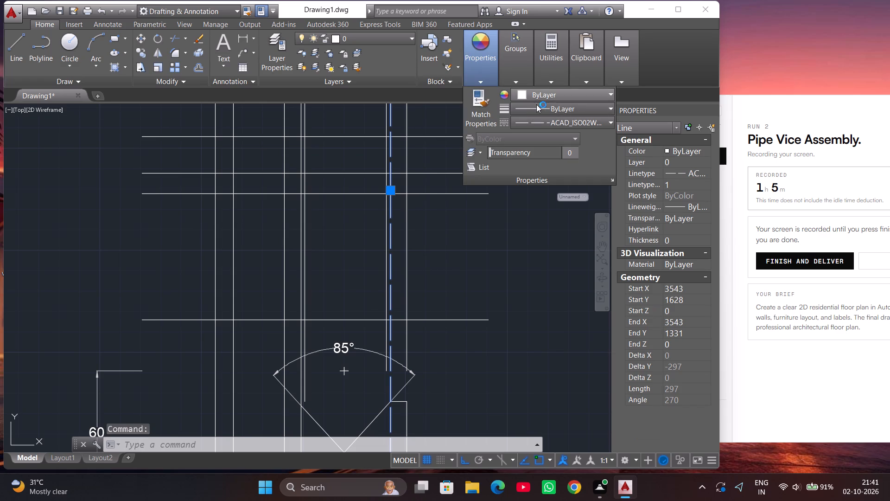
click(536, 99)
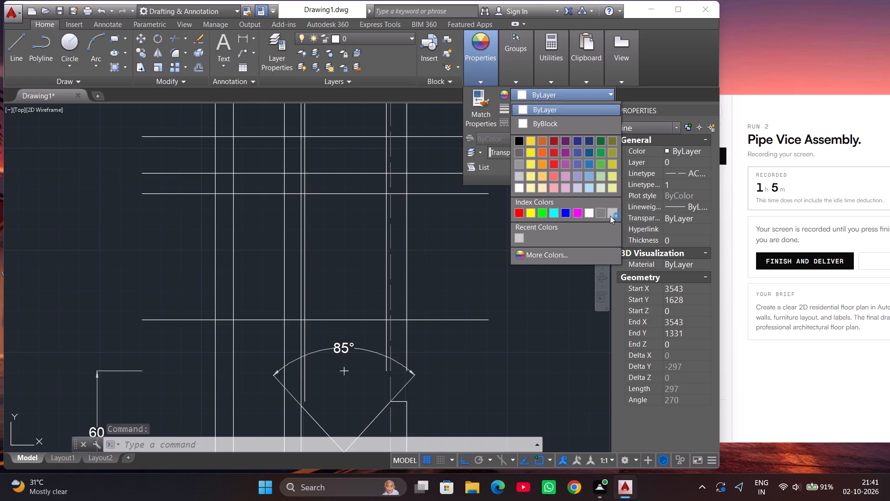
click(611, 212)
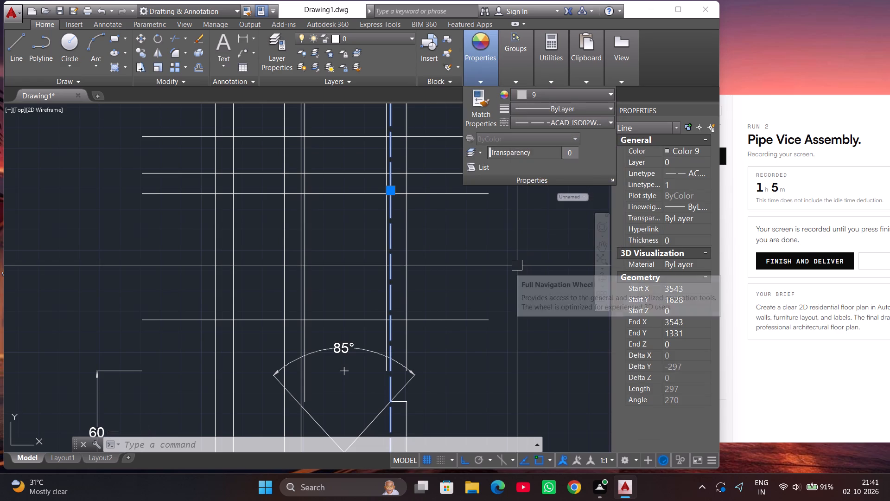
key(Escape)
Trim the dashed line between the second and third horizontal lines below Section A-A, and erase its remaining upper piece.
scroll(517, 265, down, 1)
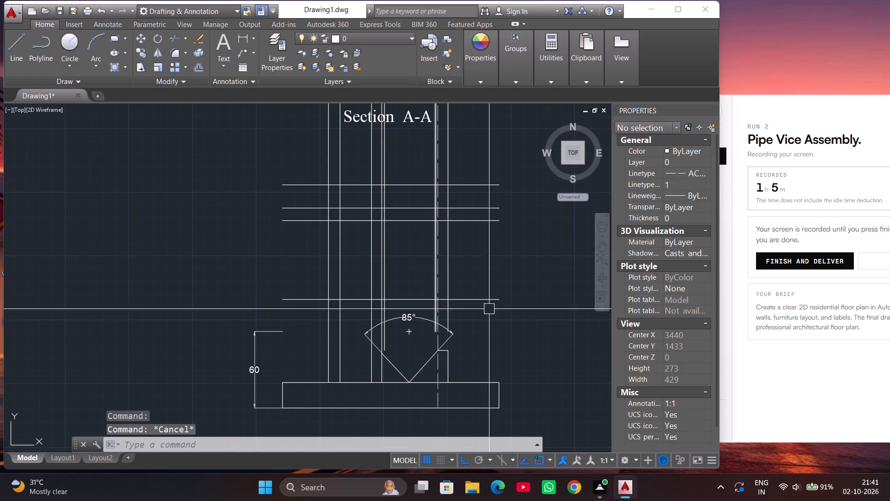
scroll(452, 328, down, 2)
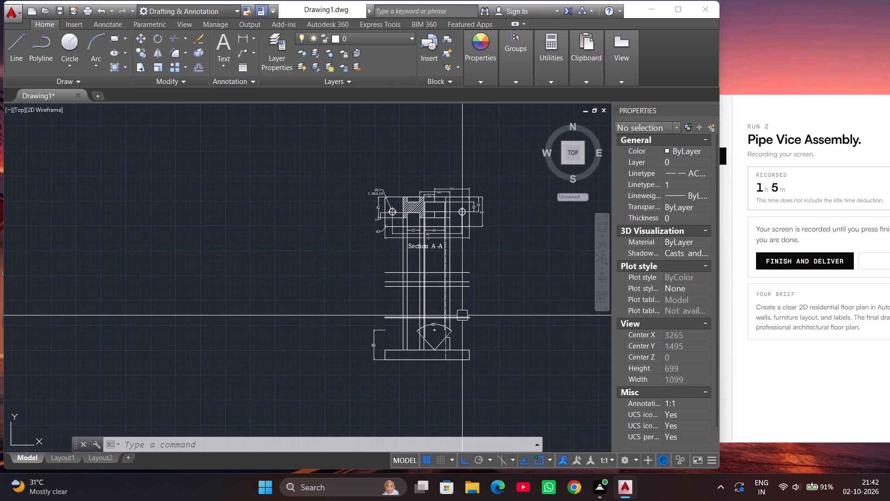
scroll(455, 297, up, 2)
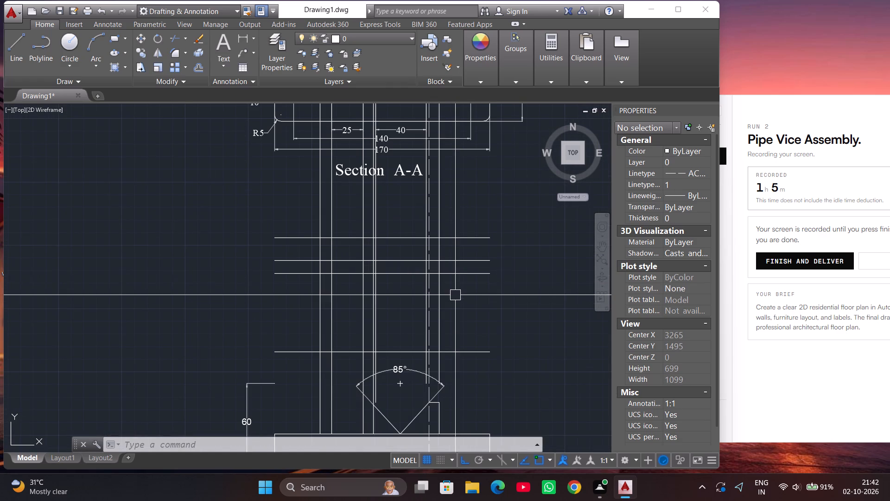
scroll(430, 278, up, 2)
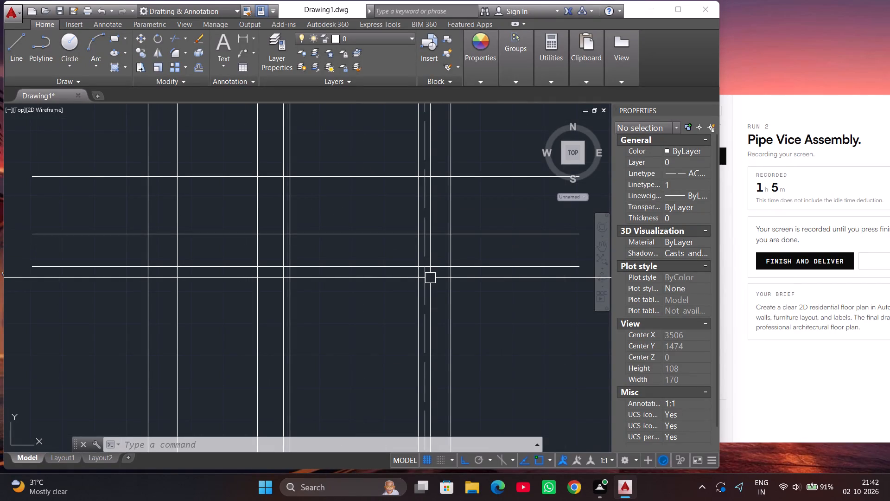
text(TR)
key(Return)
key(Return)
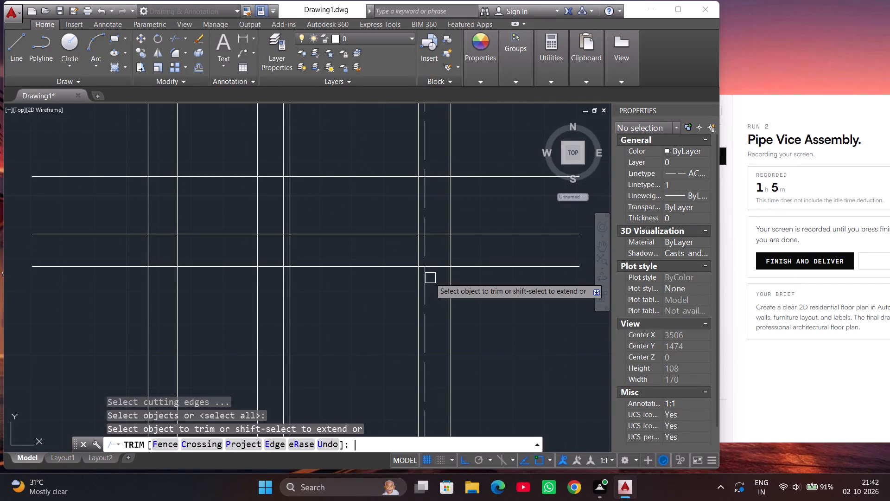
click(428, 247)
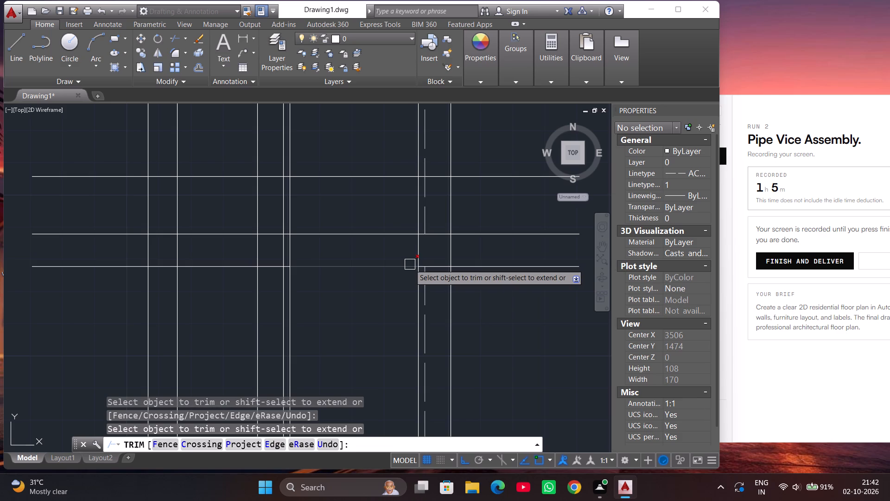
key(Escape)
click(428, 210)
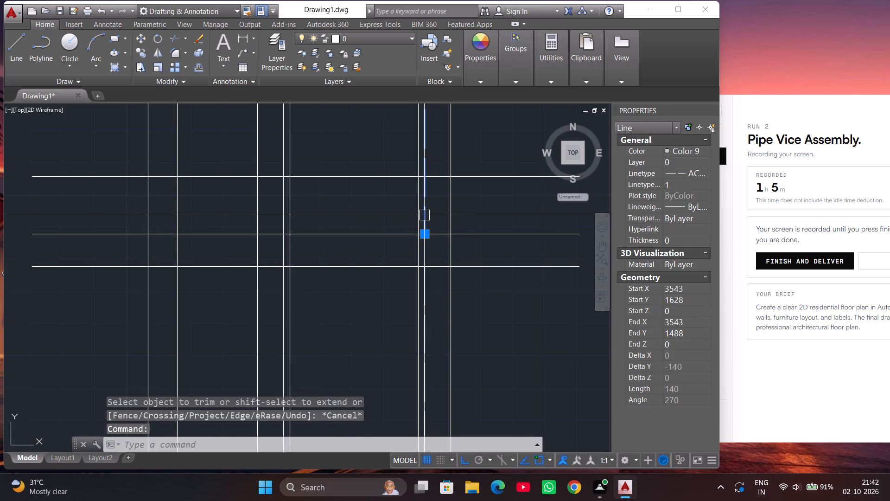
key(Delete)
Shorten the solid vertical line beside the dashed line so its lower end stops at the third horizontal line below Section A-A.
scroll(388, 257, down, 1)
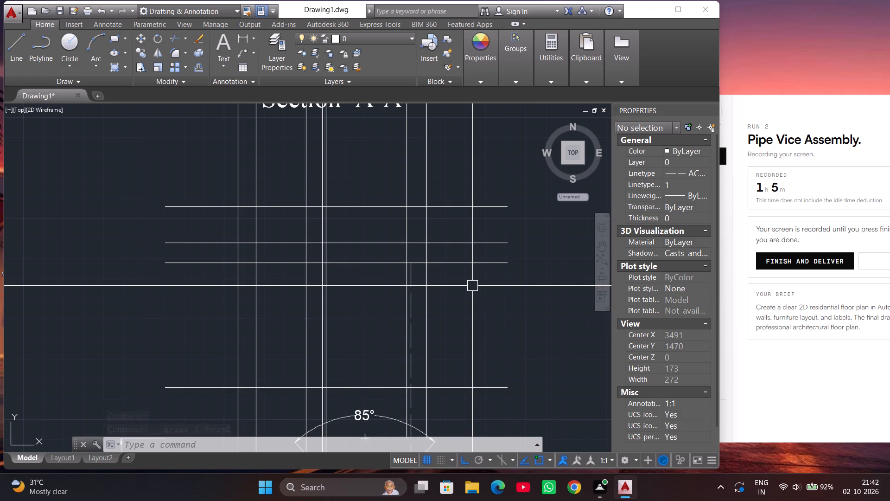
scroll(472, 286, down, 1)
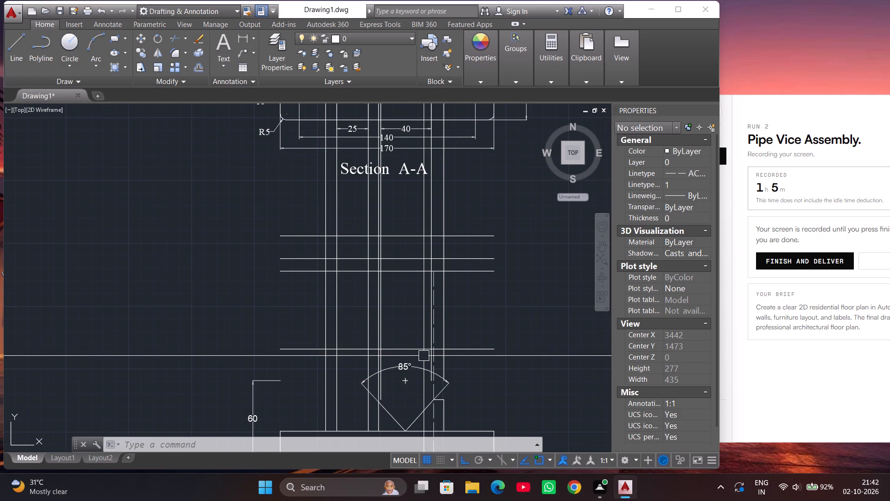
click(426, 361)
scroll(428, 383, down, 1)
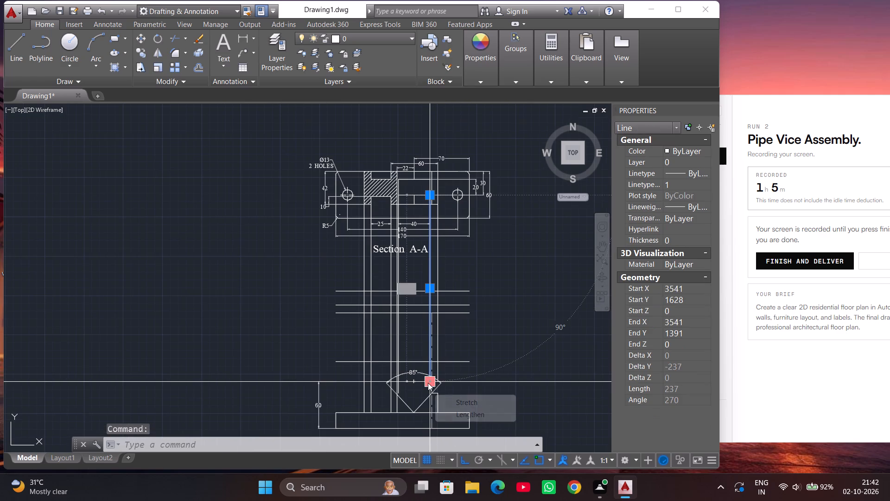
scroll(430, 382, up, 2)
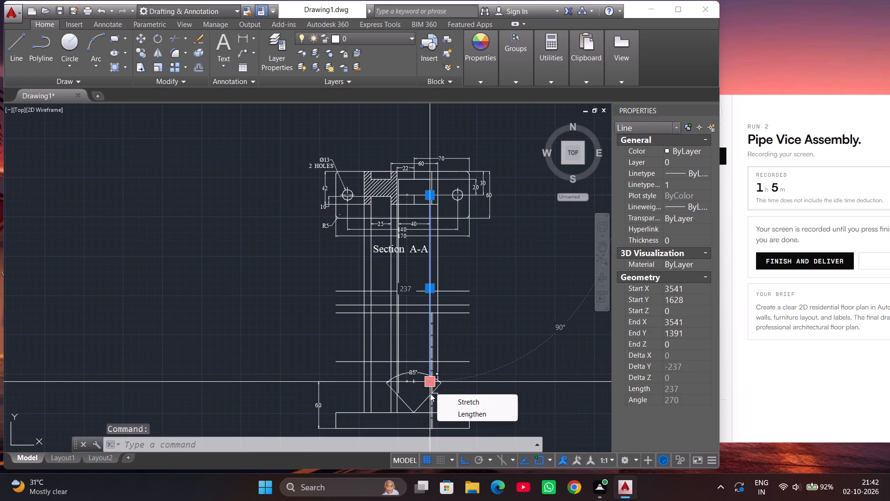
scroll(432, 398, up, 2)
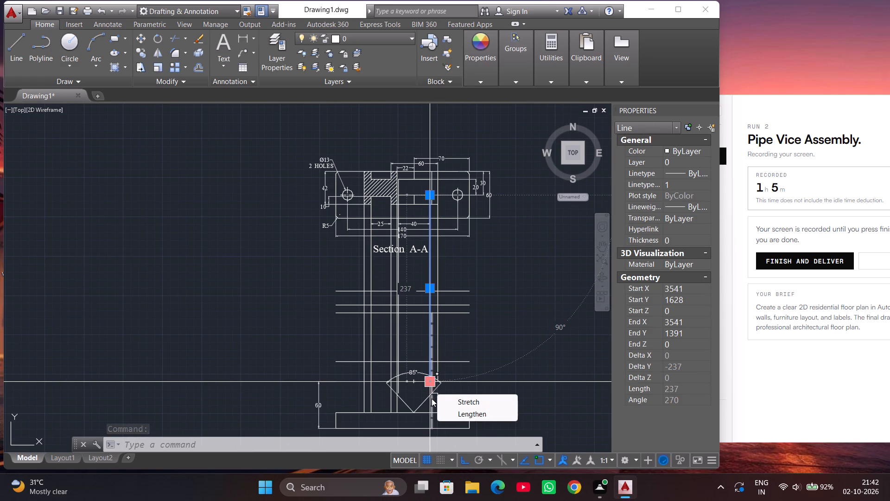
click(433, 398)
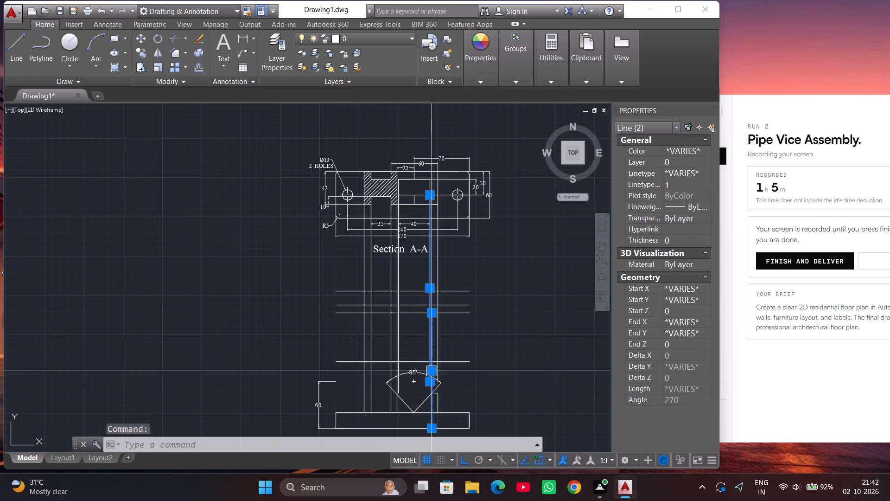
key(Escape)
scroll(410, 386, up, 3)
click(481, 360)
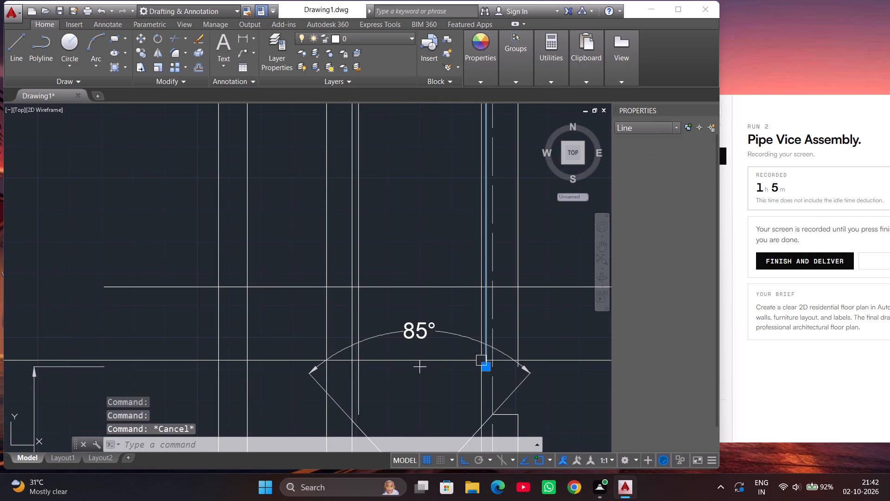
click(485, 368)
scroll(491, 343, down, 3)
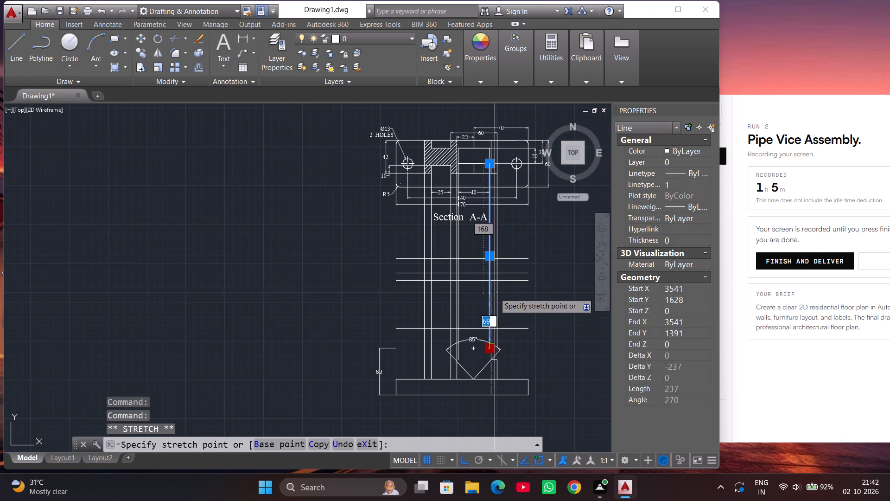
scroll(494, 280, up, 3)
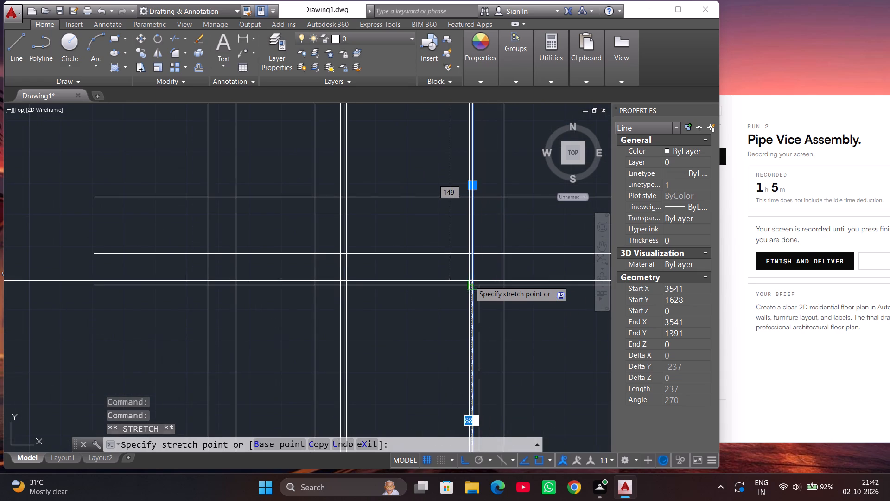
click(469, 283)
key(Escape)
Shorten the vertical line crossing the V notch's left flank so it ends at the third horizontal line below Section A-A.
scroll(414, 283, down, 2)
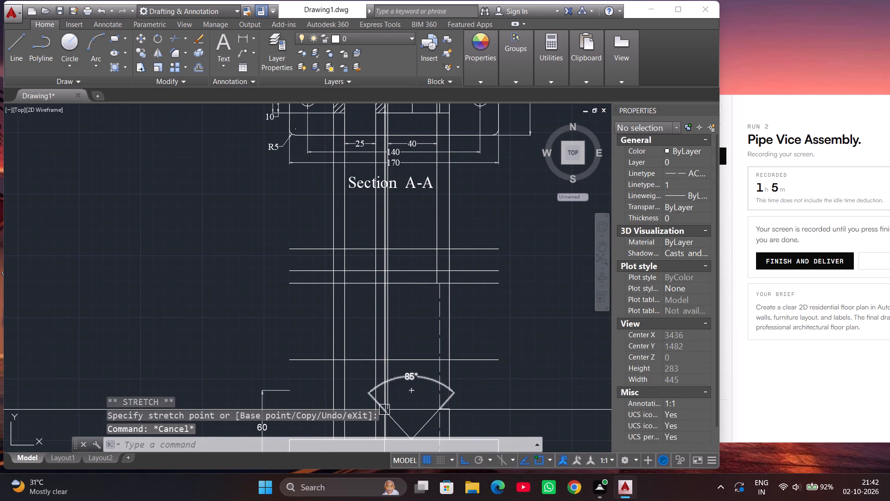
scroll(383, 406, down, 1)
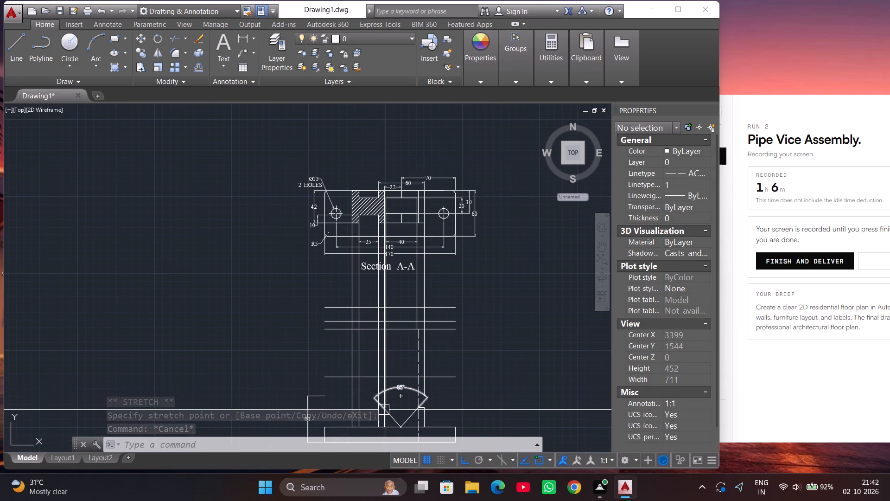
scroll(382, 376, down, 1)
scroll(382, 398, up, 3)
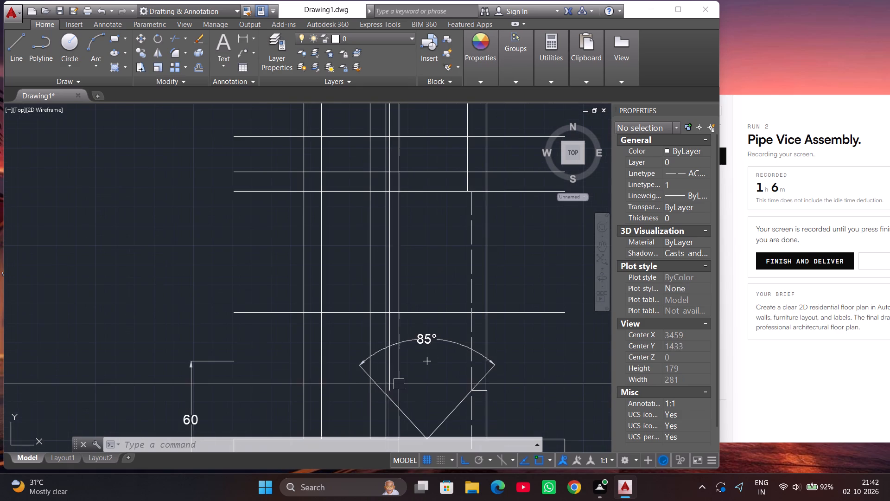
click(392, 387)
click(392, 386)
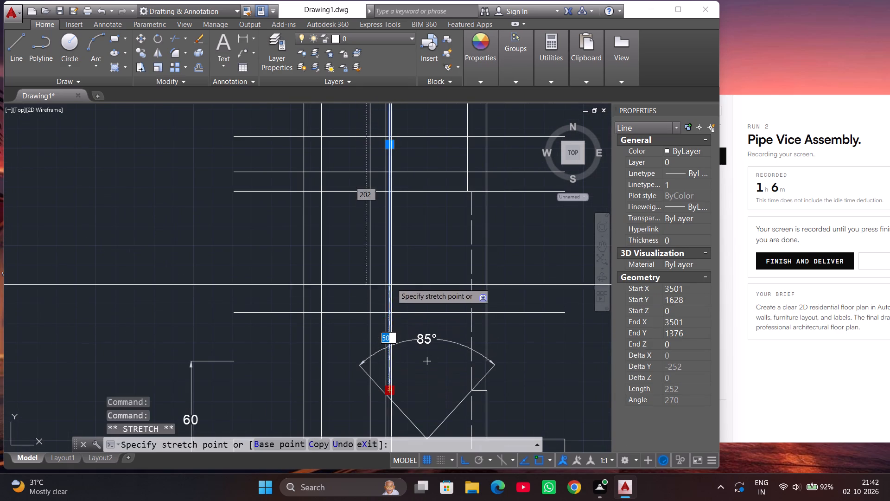
click(389, 191)
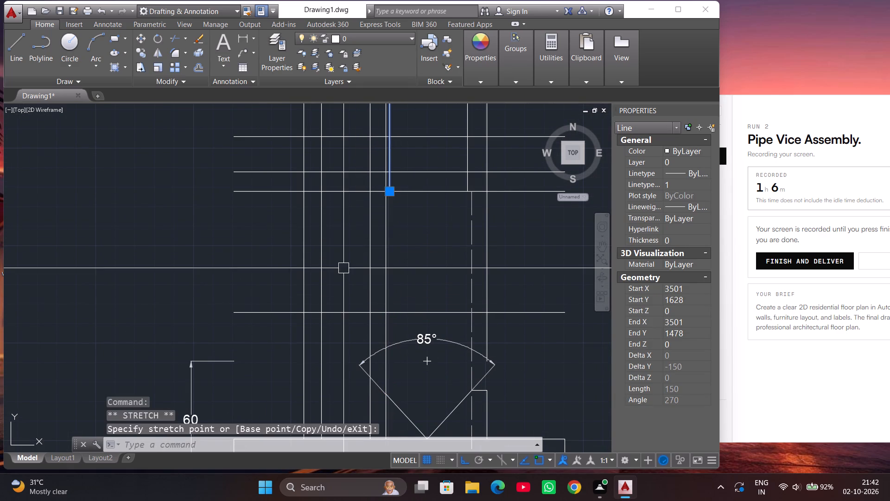
key(Escape)
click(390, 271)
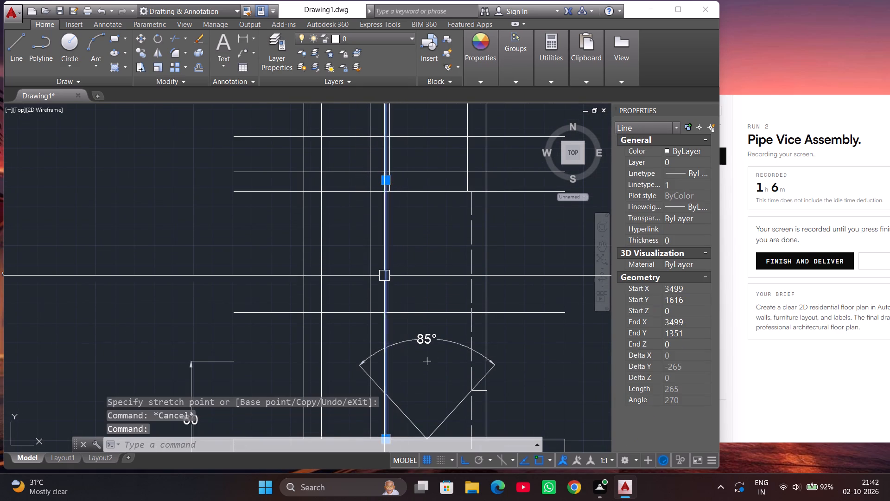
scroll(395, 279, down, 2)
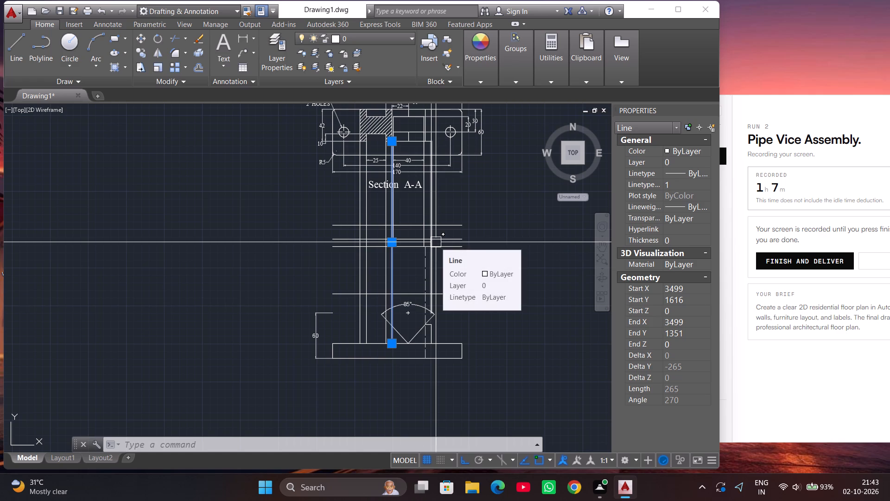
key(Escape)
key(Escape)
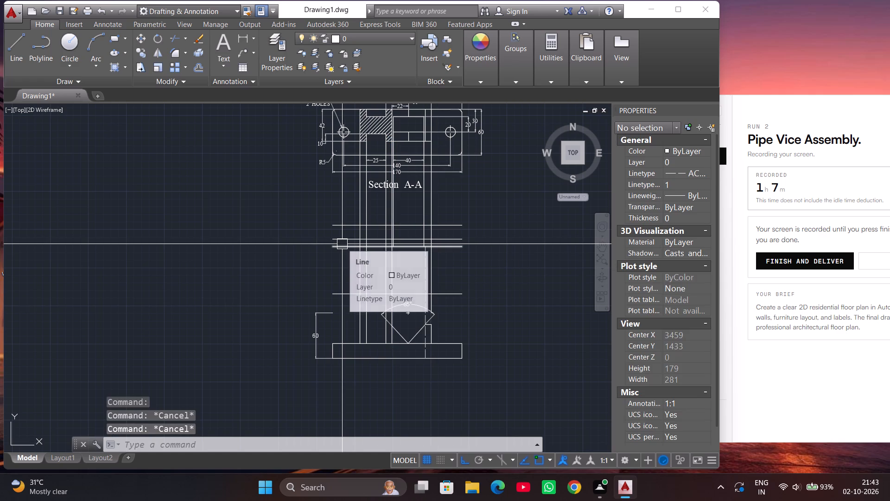
Trim the four horizontal lines' overhangs outside the outer verticals, plus the upper three's span between the left vertical pair and the central verticals.
text(TR)
key(Return)
key(Return)
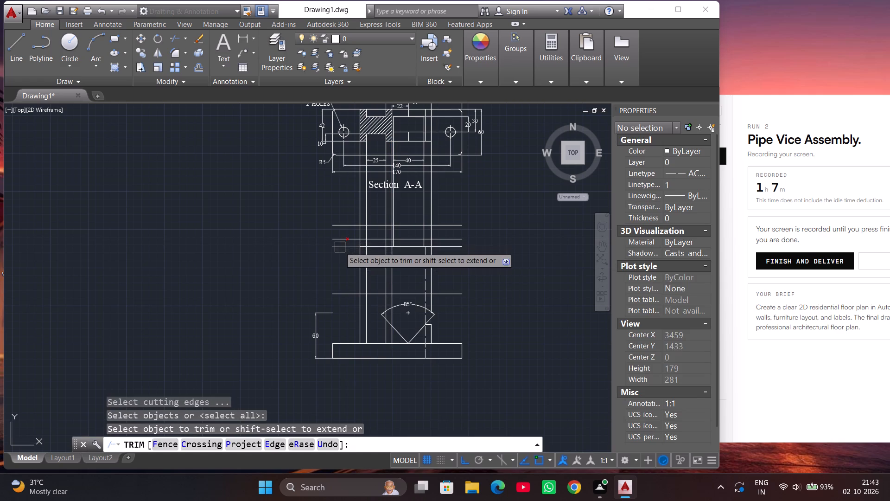
click(350, 215)
click(343, 255)
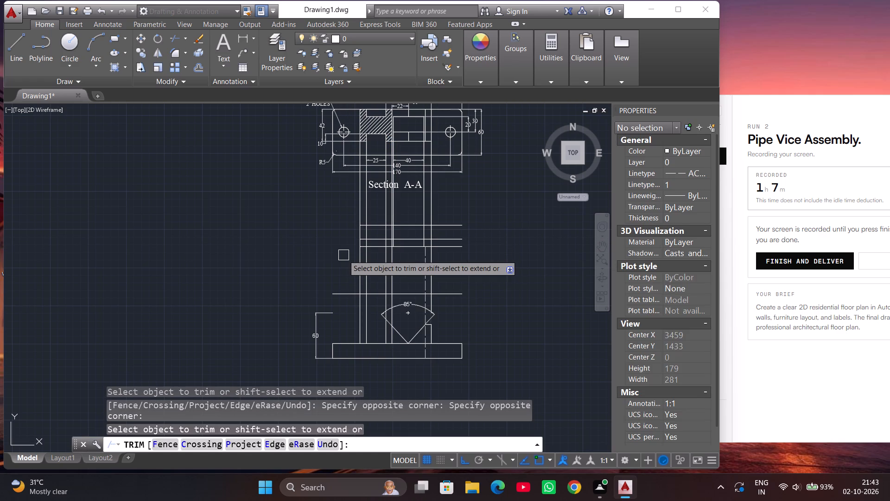
click(344, 296)
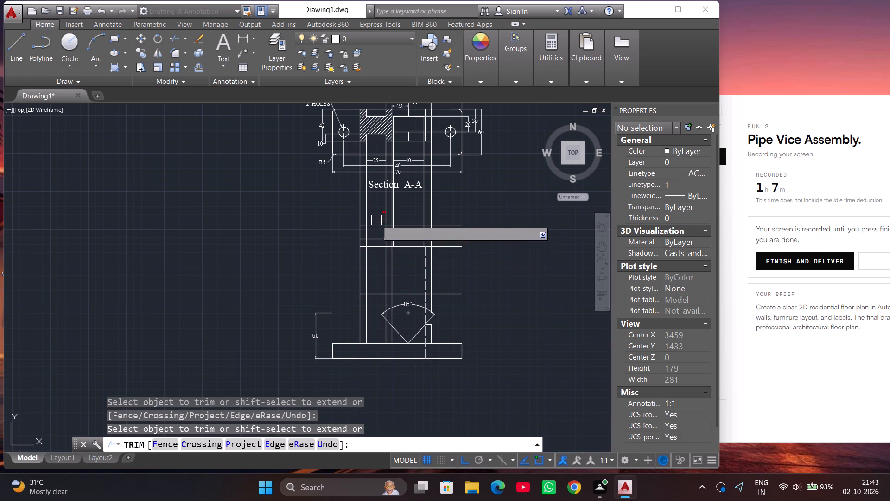
click(376, 213)
click(373, 254)
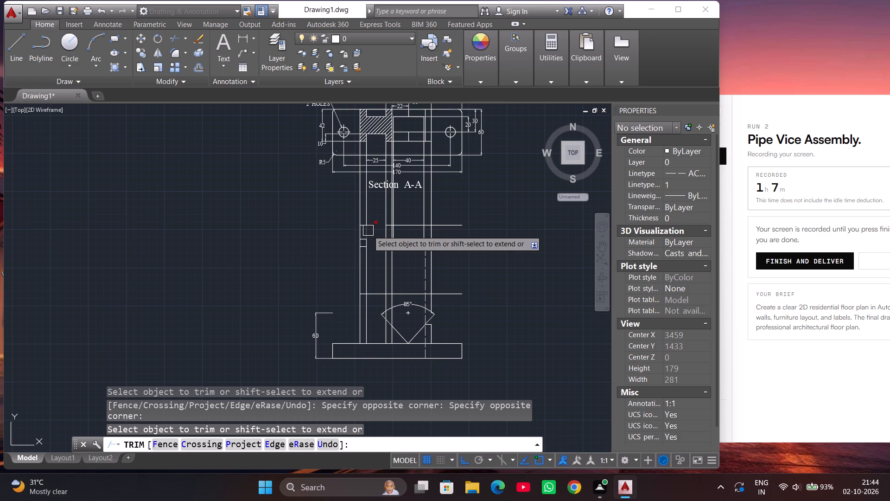
click(453, 216)
click(452, 306)
key(Escape)
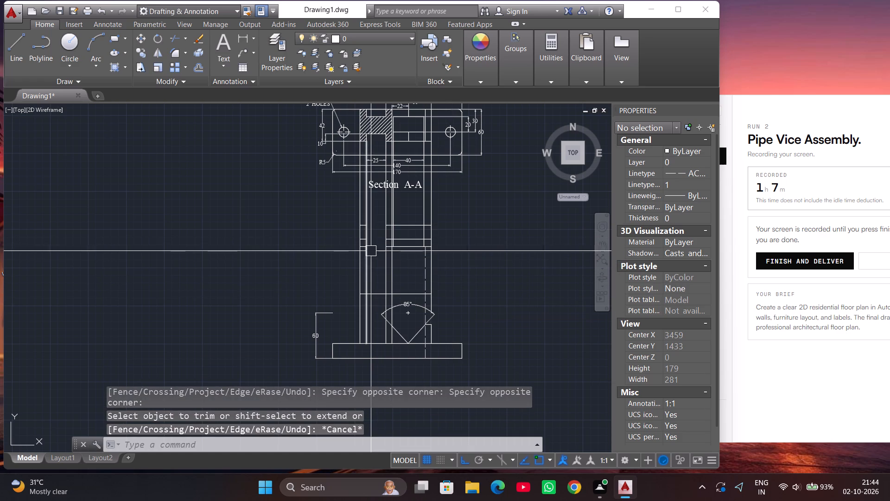
Erase the three short horizontal pieces left between the two leftmost vertical lines.
click(350, 218)
click(370, 252)
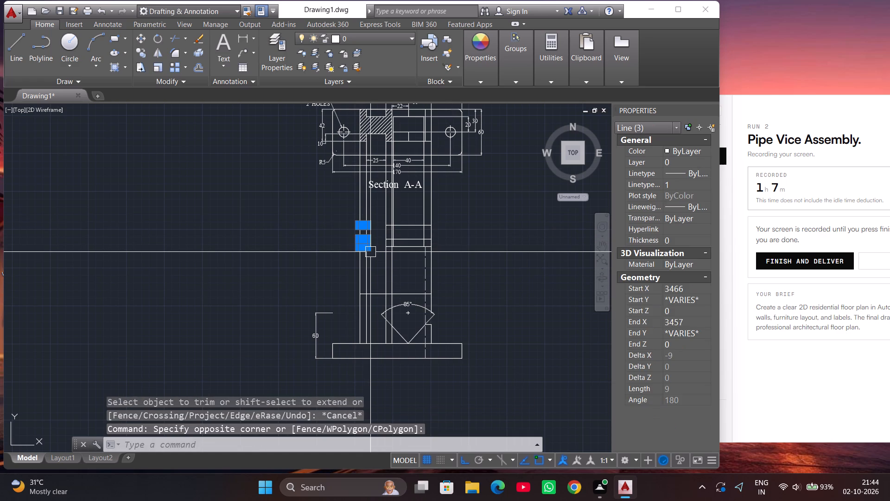
key(Delete)
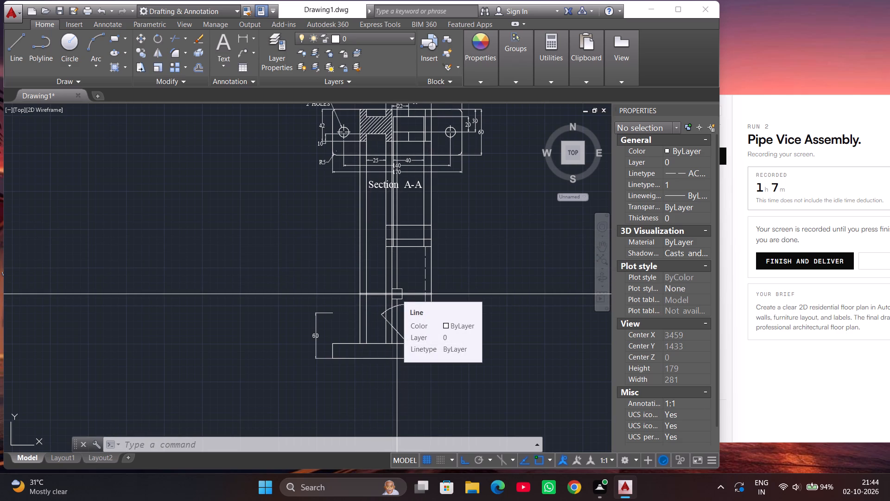
Shorten the lowest horizontal line above the 85° notch so its left end meets the vertical line crossing the notch's left flank.
scroll(399, 300, up, 1)
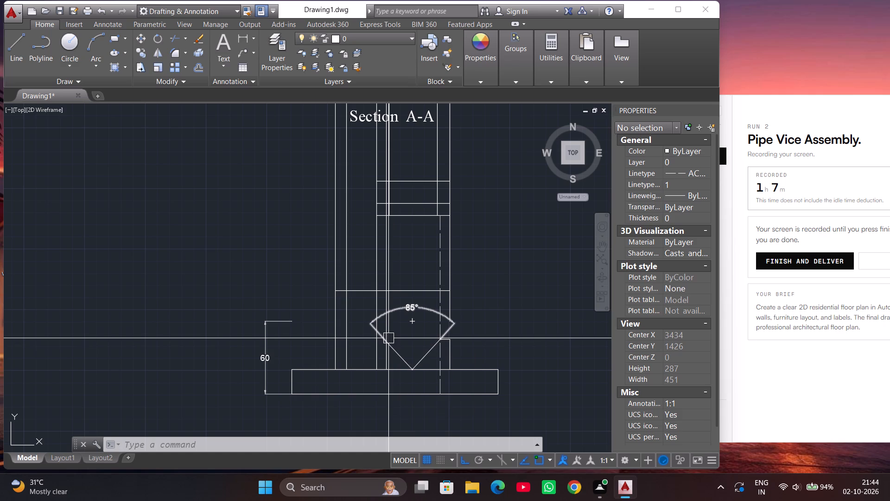
scroll(383, 315, up, 2)
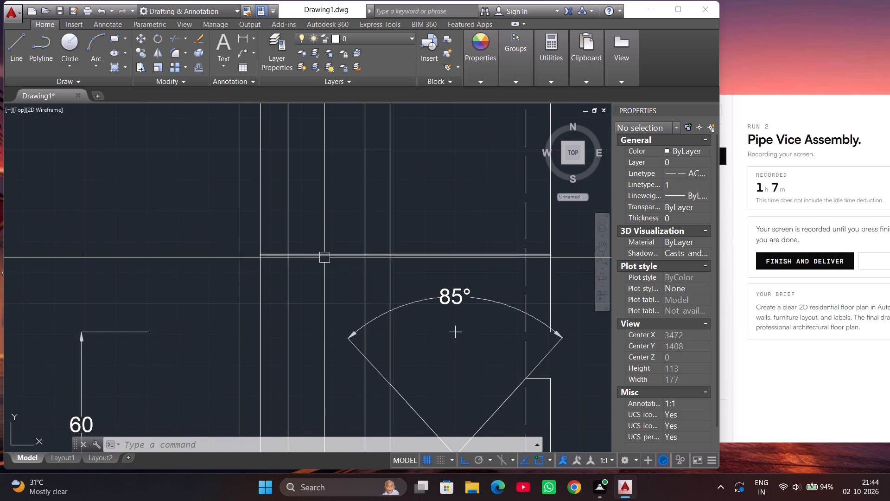
click(324, 257)
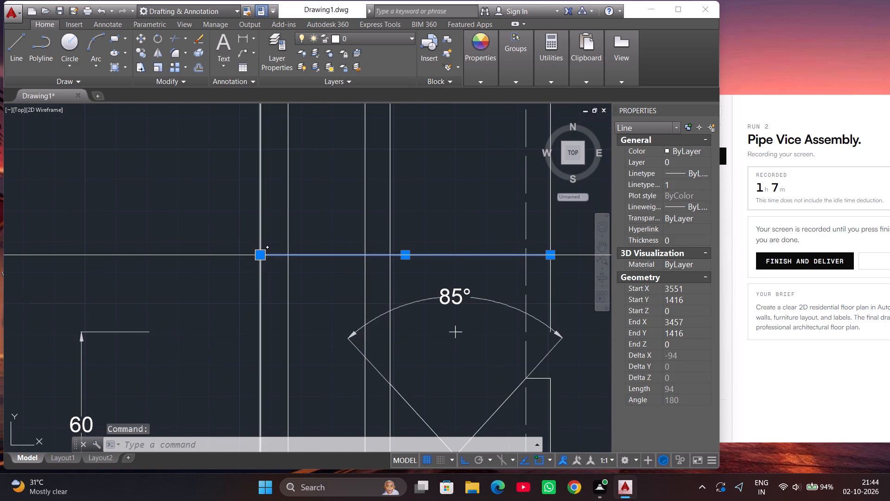
click(261, 255)
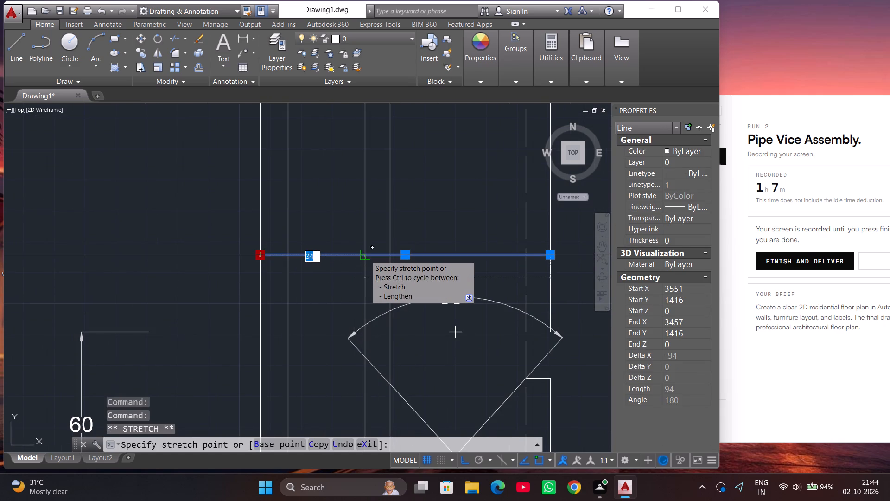
click(389, 252)
scroll(354, 254, down, 2)
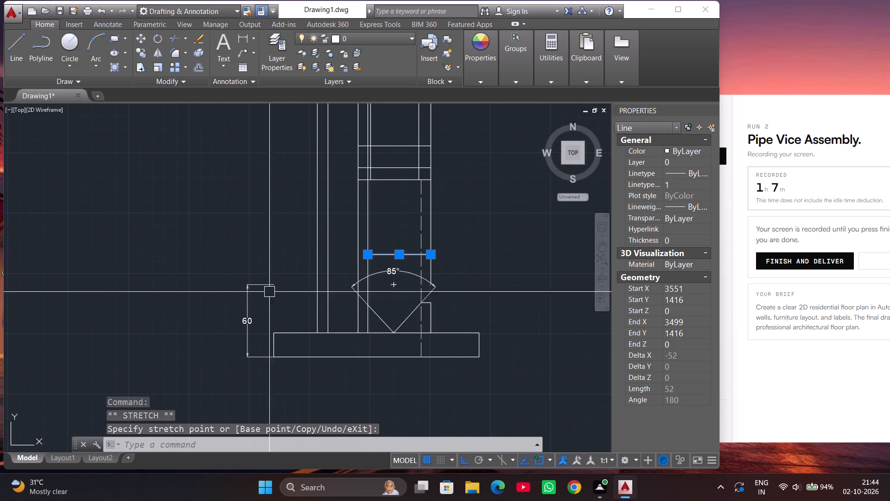
key(Escape)
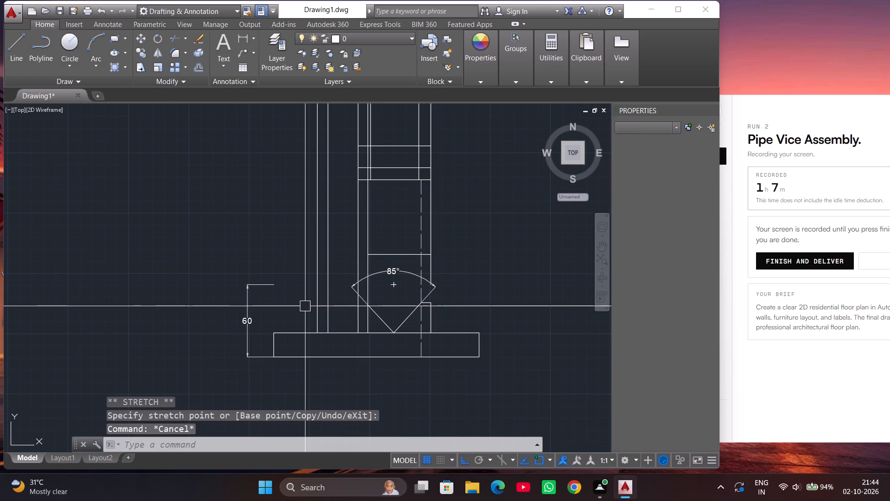
Fillet the corner between the horizontal line above the 85° notch and the inner vertical crossing its left flank, radius 3.
scroll(392, 255, up, 2)
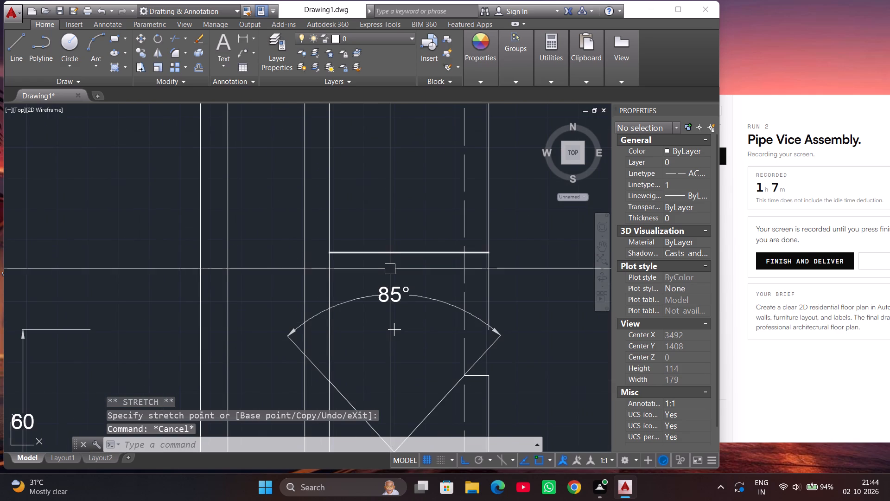
key(f)
key(Return)
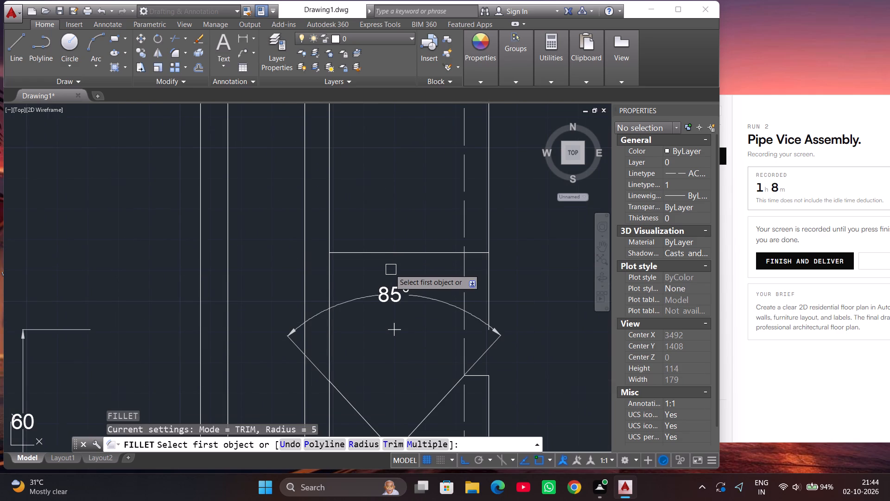
click(353, 443)
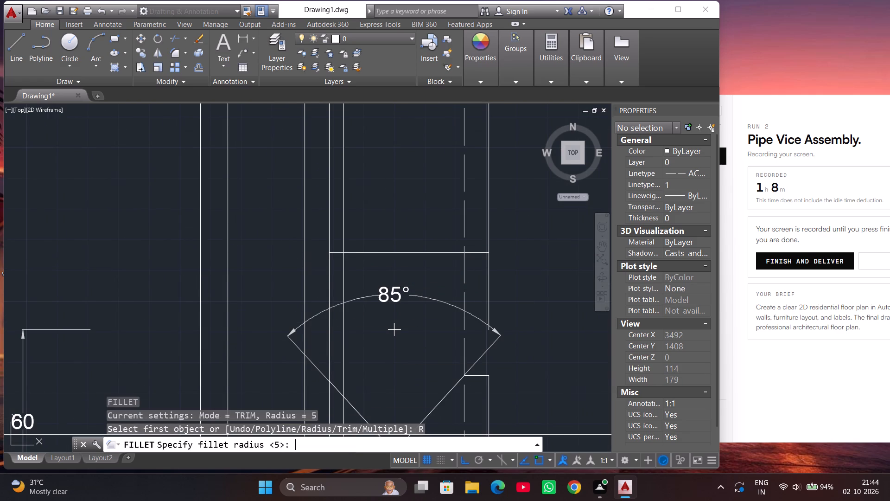
key(3)
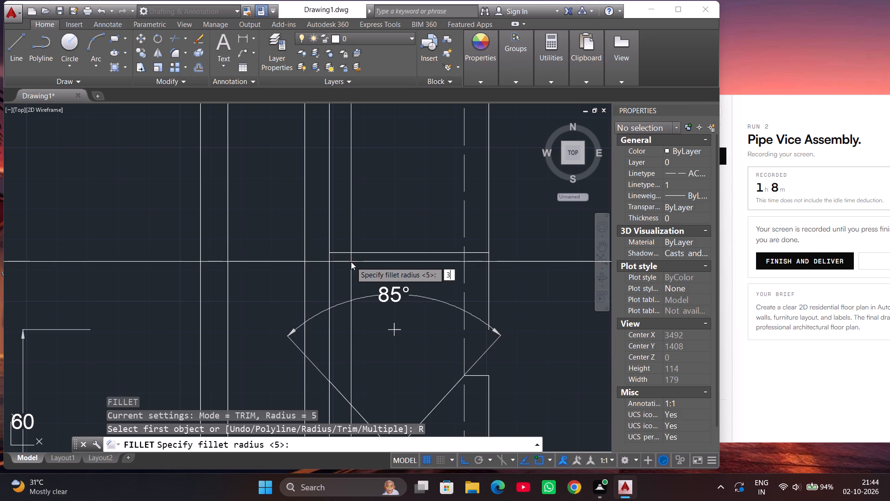
key(Return)
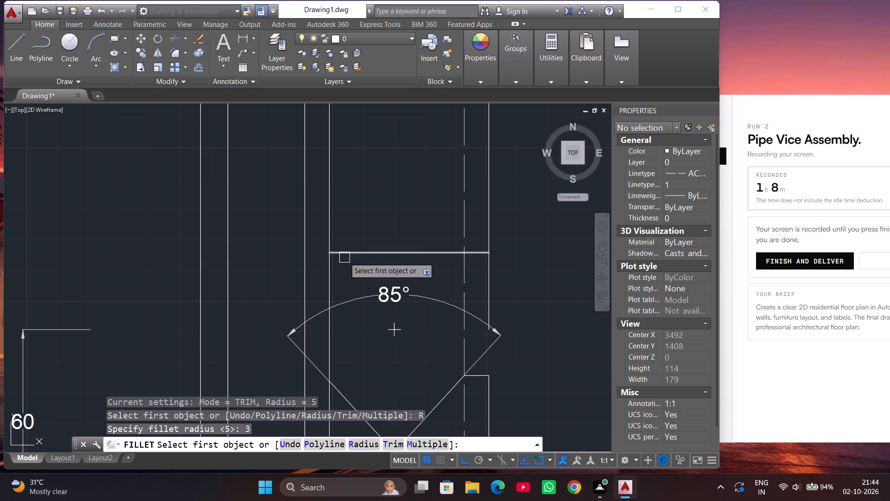
click(345, 256)
click(333, 274)
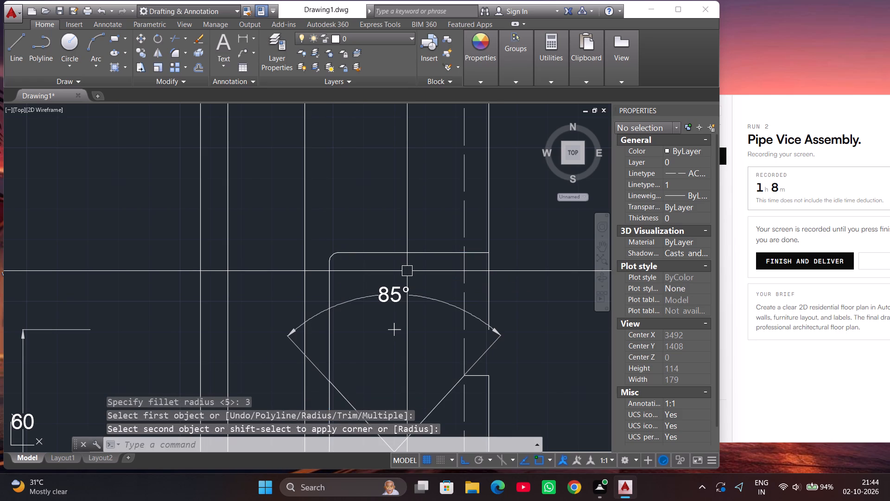
Fillet the corner between the short vertical beside the V notch's right flank and the base's top edge, radius 3.
scroll(361, 253, down, 2)
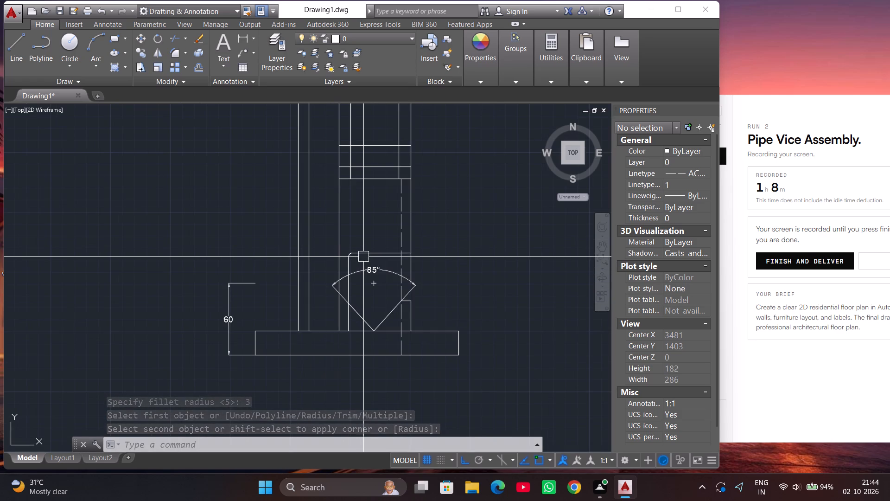
scroll(415, 346, up, 2)
scroll(463, 289, up, 1)
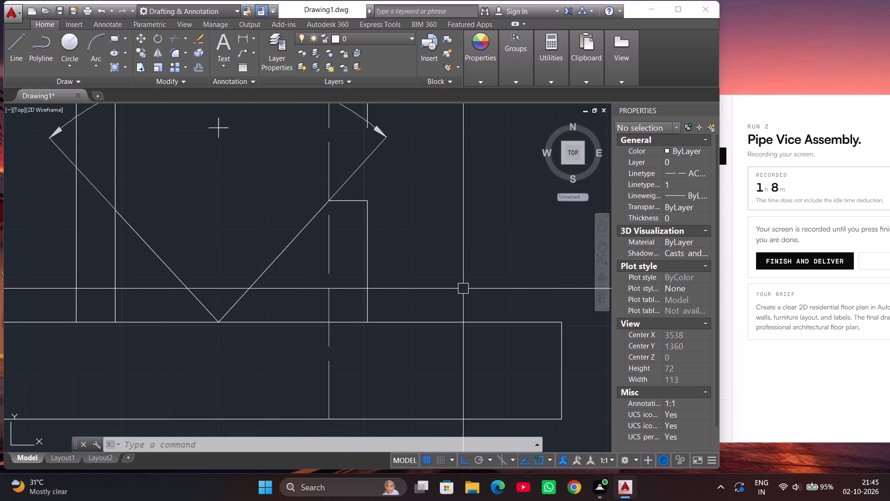
key(f)
key(Return)
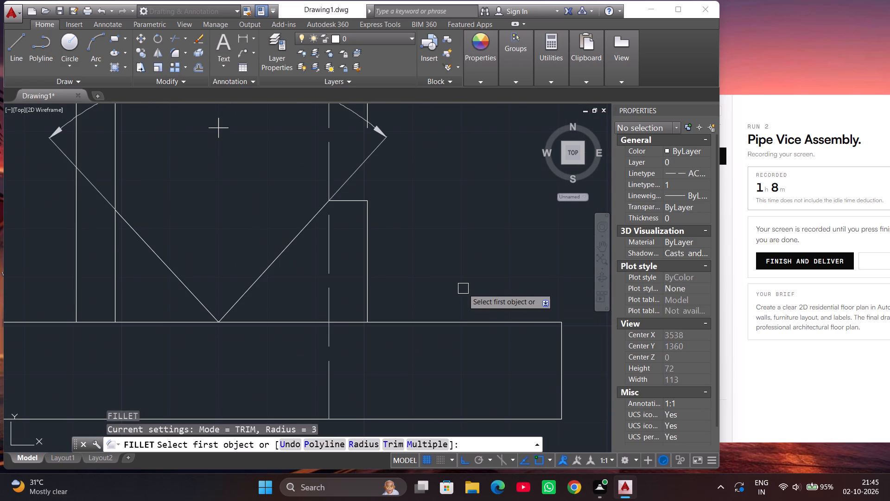
click(362, 446)
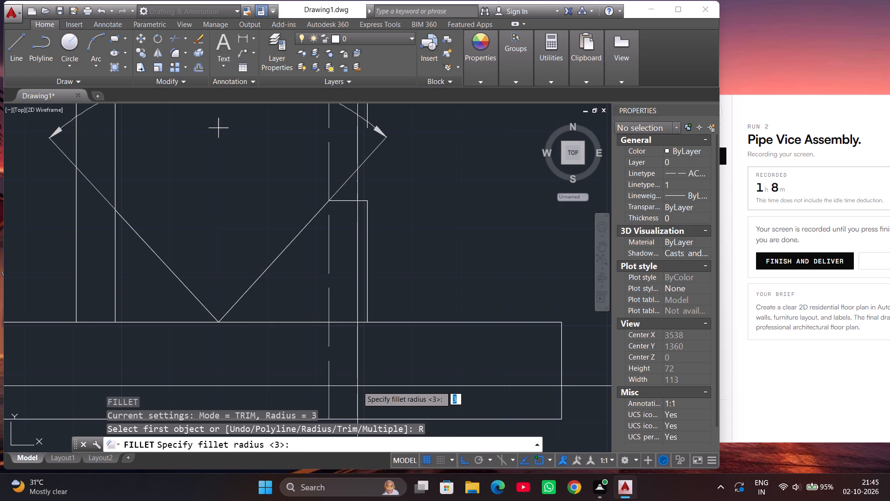
key(3)
key(Return)
click(371, 291)
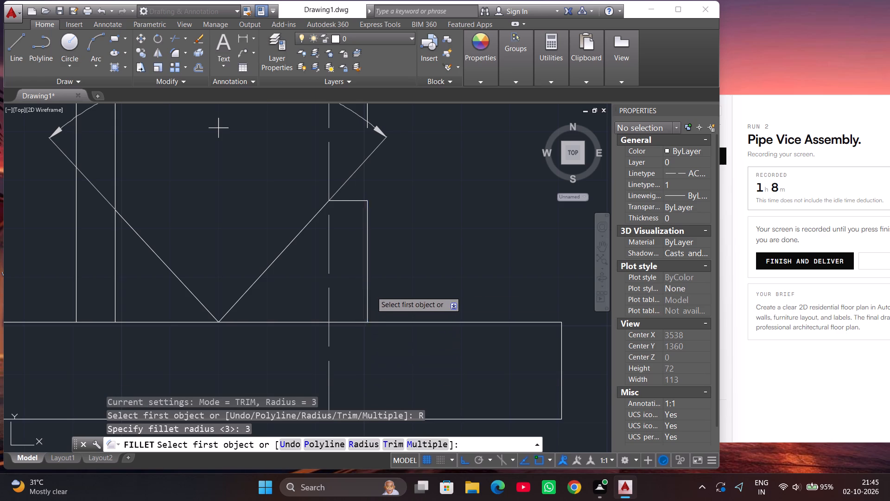
click(386, 320)
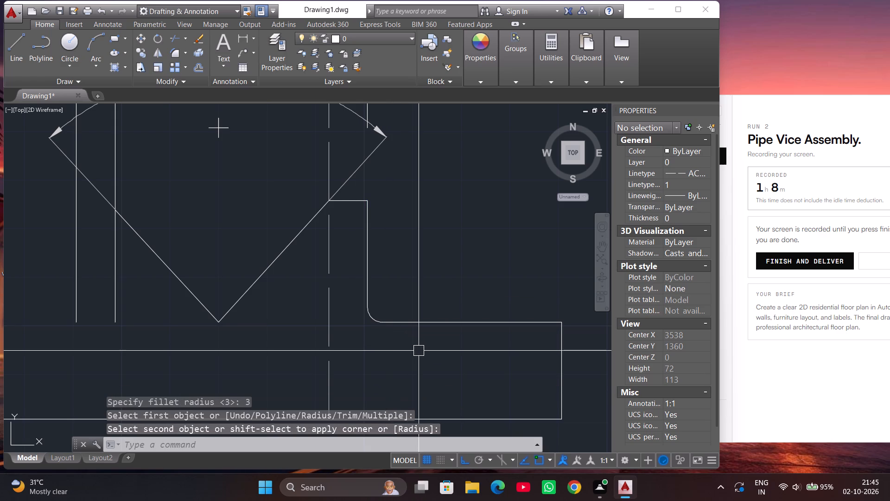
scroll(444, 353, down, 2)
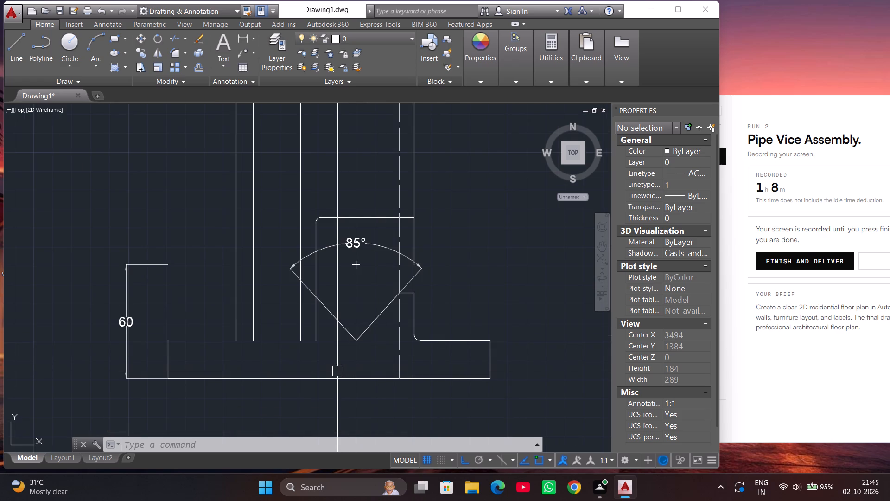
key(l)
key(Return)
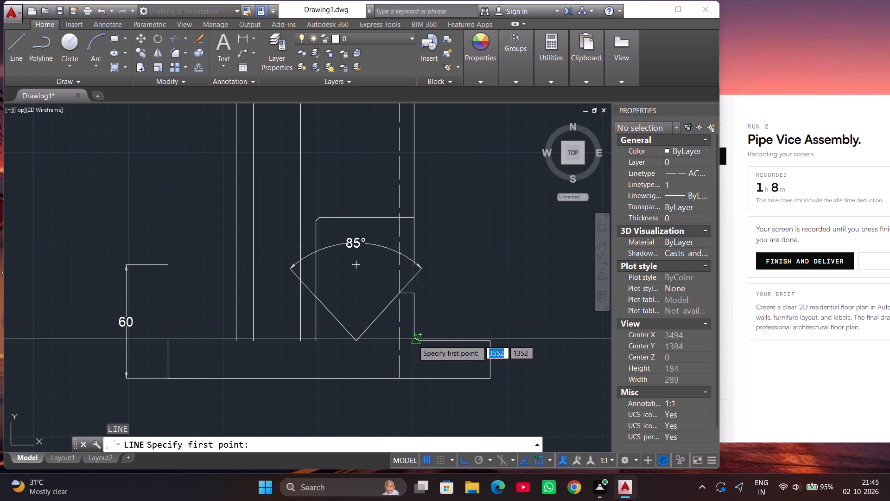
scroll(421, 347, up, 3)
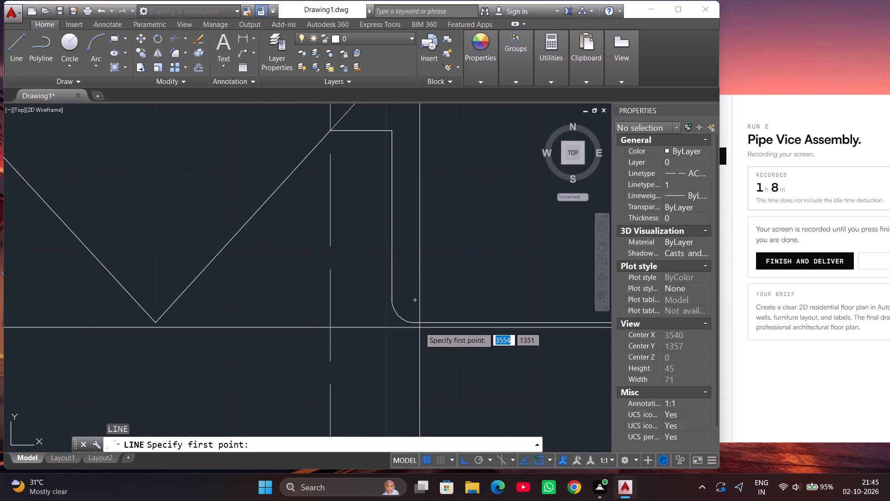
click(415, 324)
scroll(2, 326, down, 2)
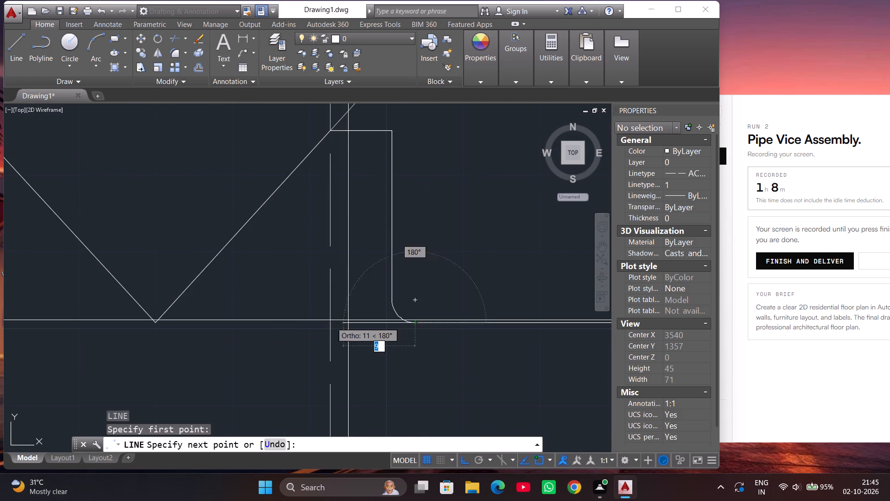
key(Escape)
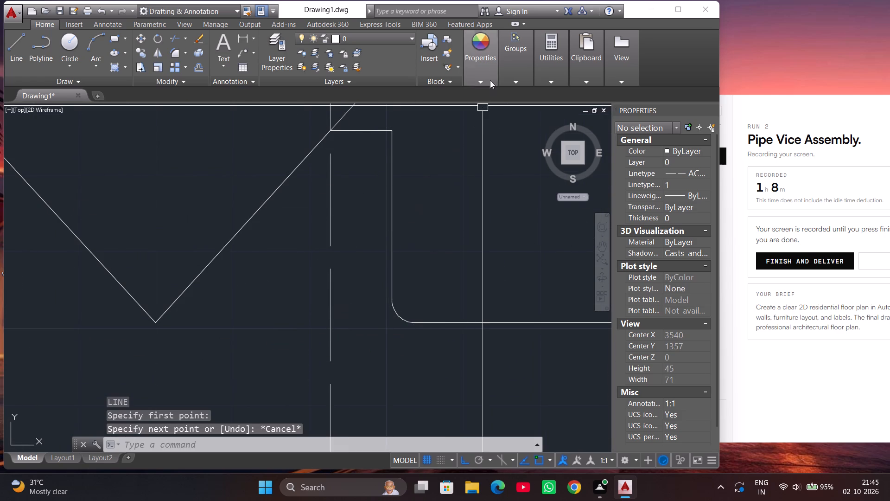
Redraw the base's top edge with linetype ByLayer, from the right-hand fillet's lower end to the base's upper left corner.
click(491, 68)
click(538, 122)
click(538, 135)
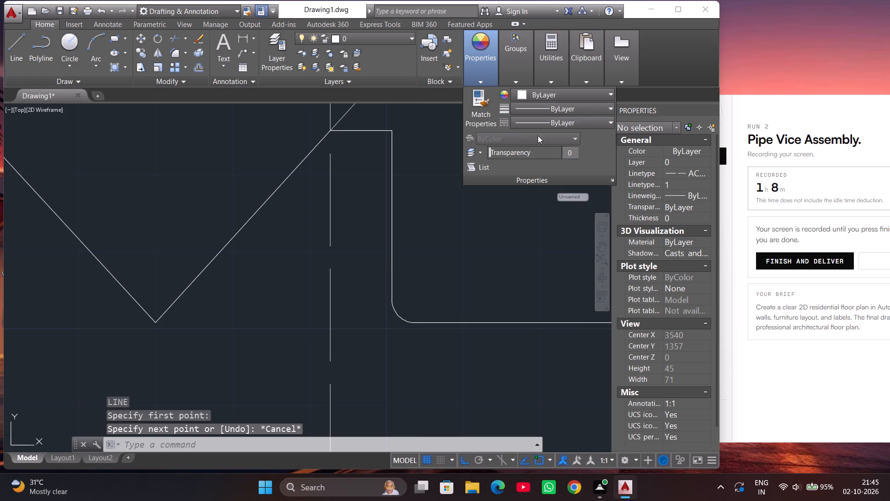
key(l)
key(Return)
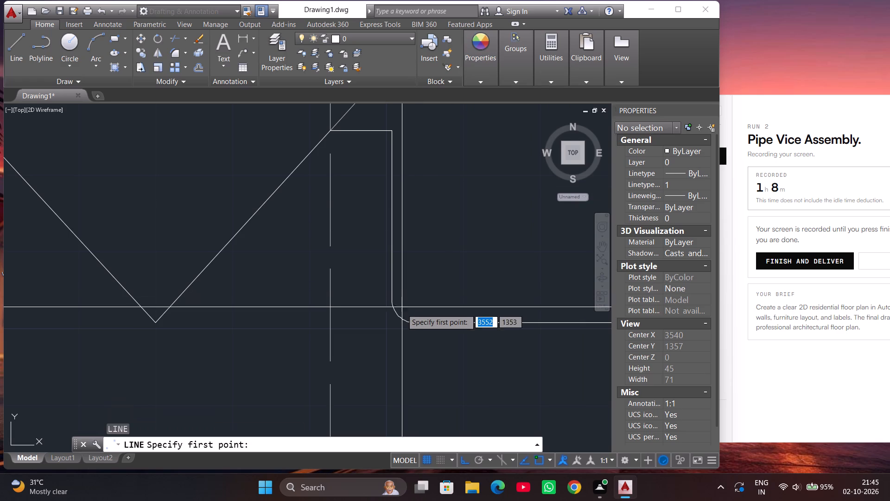
click(412, 324)
scroll(412, 324, down, 1)
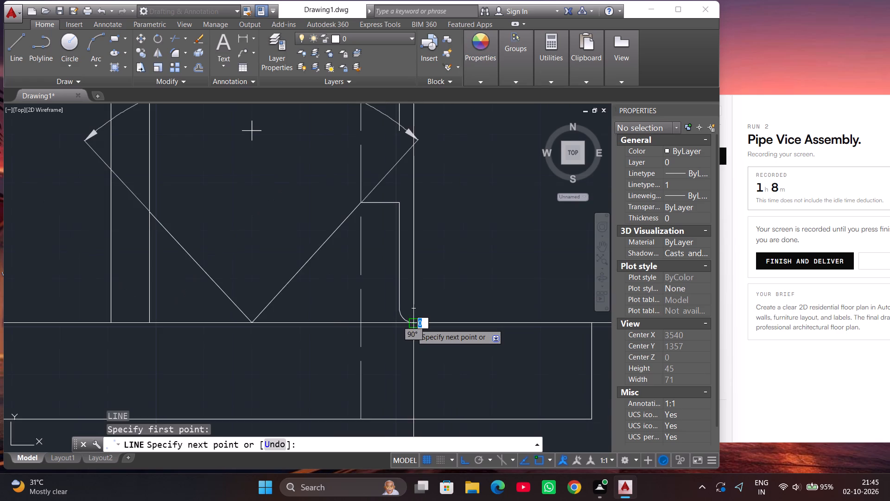
scroll(412, 324, down, 2)
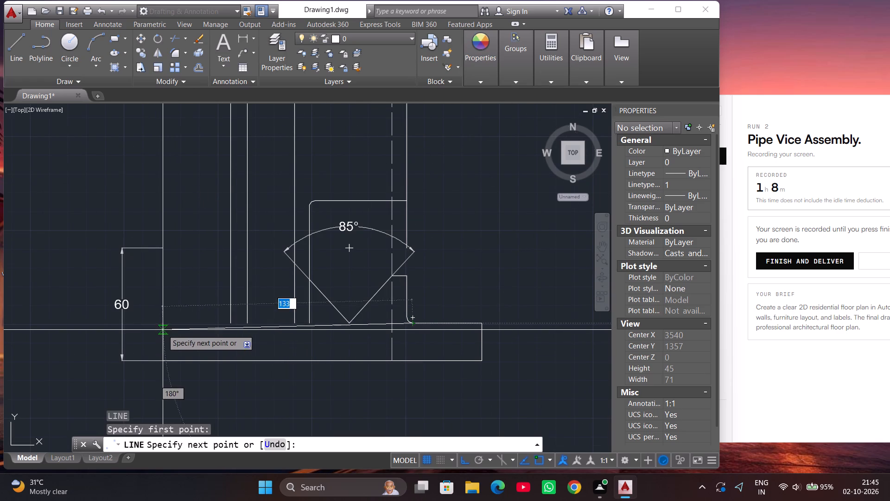
click(160, 327)
key(Escape)
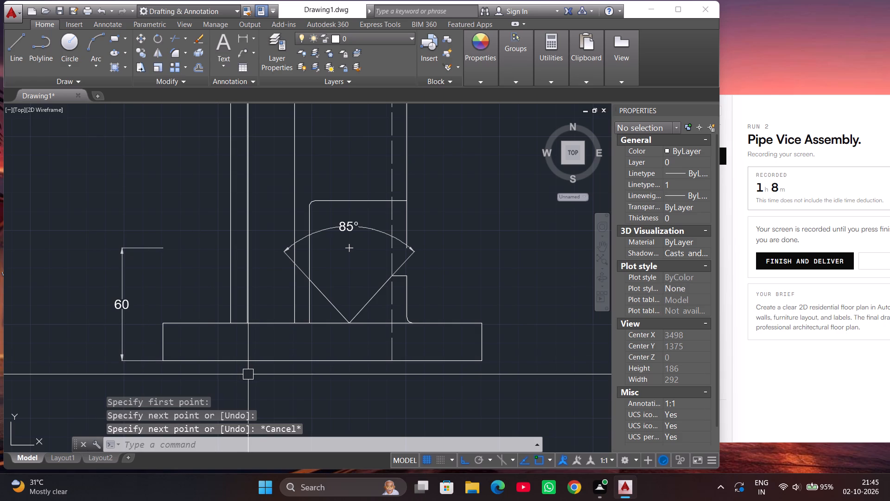
Fillet the outer vertical crossing the V notch's left flank with the base's top edge on its left side, radius 3.
key(f)
key(Return)
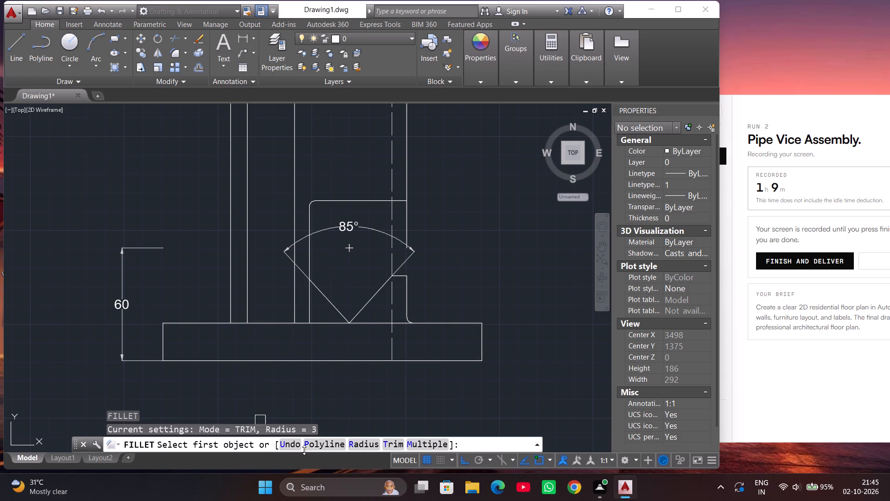
click(373, 445)
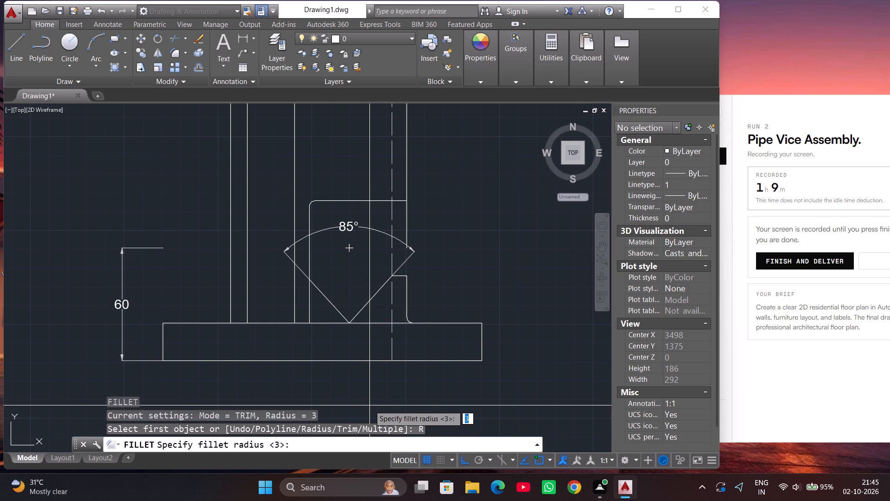
key(3)
key(Return)
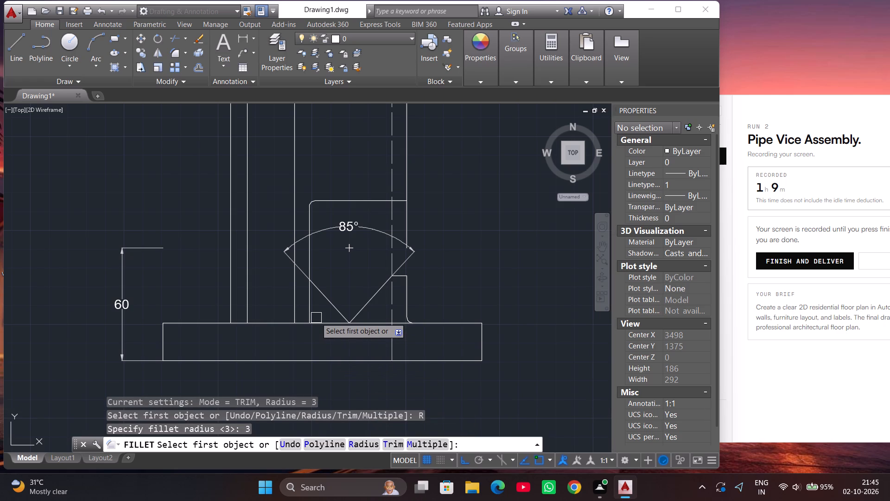
scroll(297, 336, up, 2)
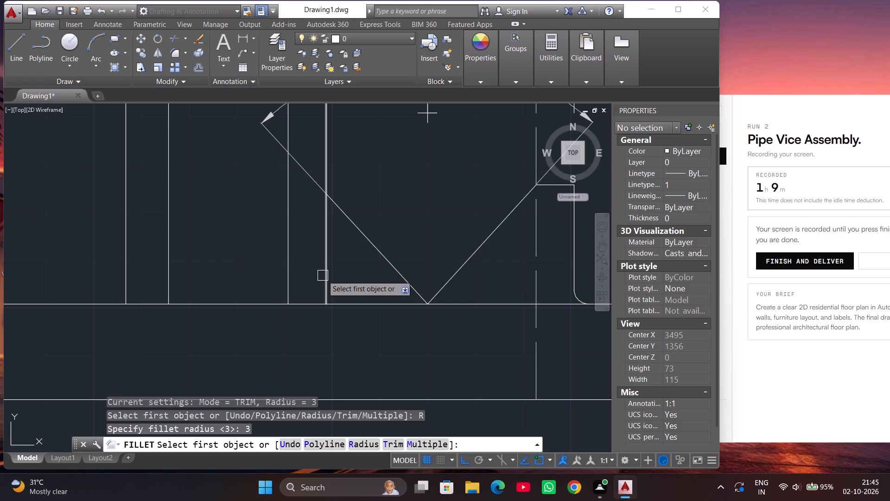
click(284, 272)
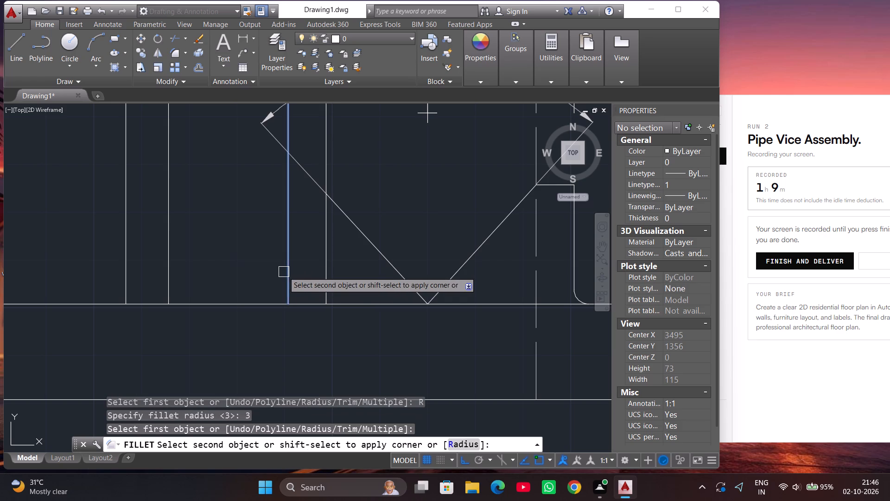
click(263, 302)
scroll(231, 335, down, 1)
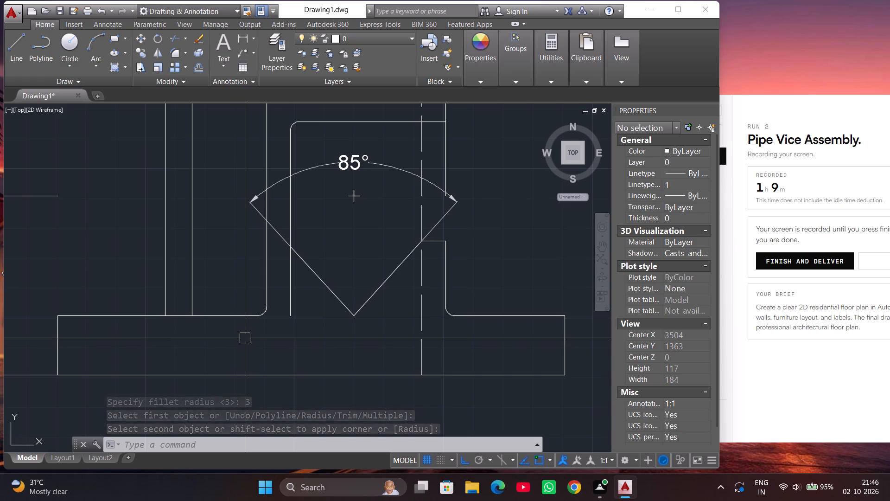
key(Escape)
key(Escape)
Shorten the vertical line below the rounded corner so its lower end meets the V notch's left flank.
click(293, 318)
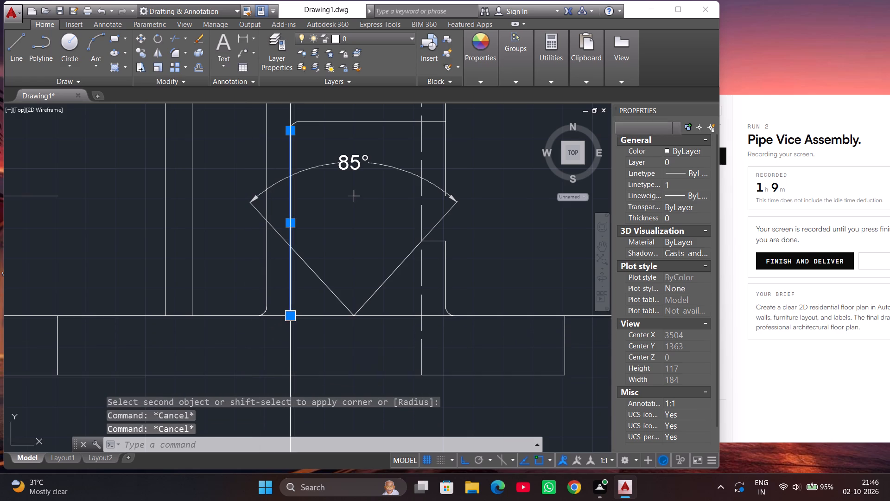
click(292, 318)
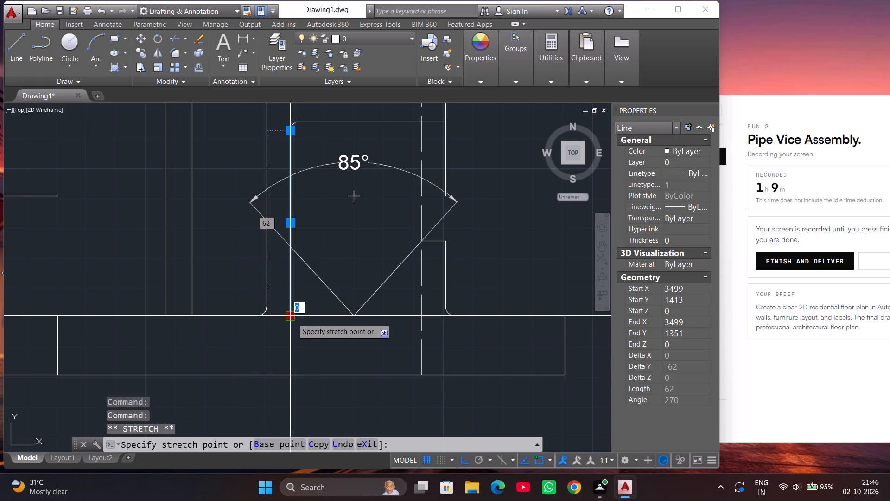
click(289, 248)
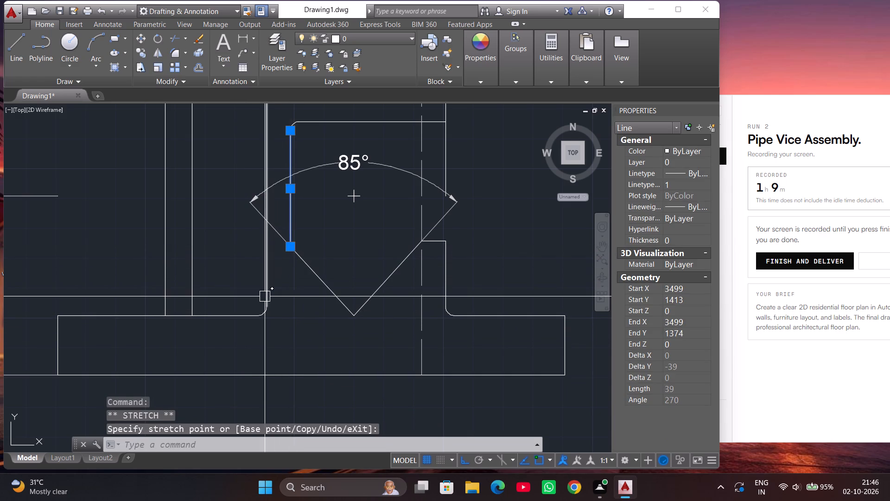
key(Escape)
Redraw the base's top edge with a line between the lower ends of the fillets on either side of the V notch.
key(l)
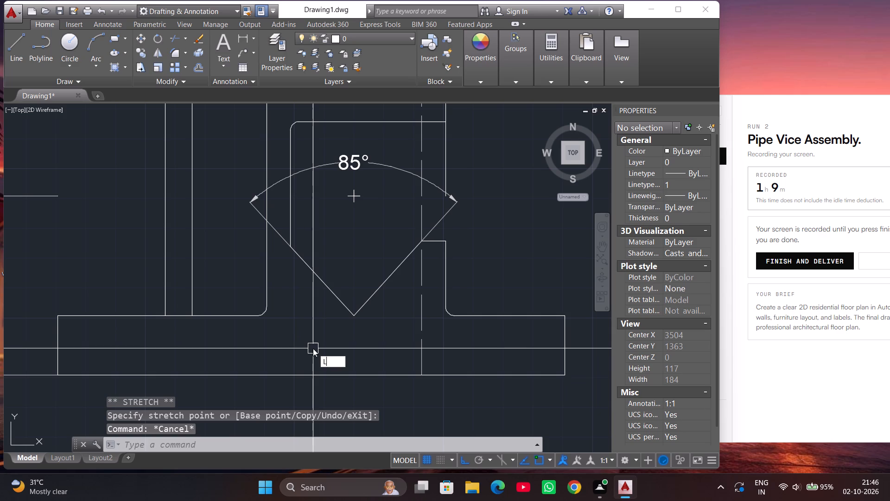
key(Return)
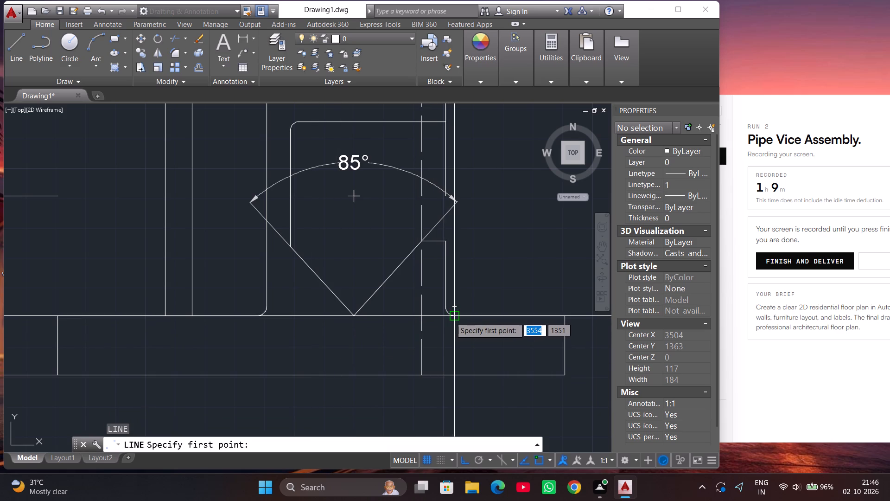
click(451, 317)
click(254, 314)
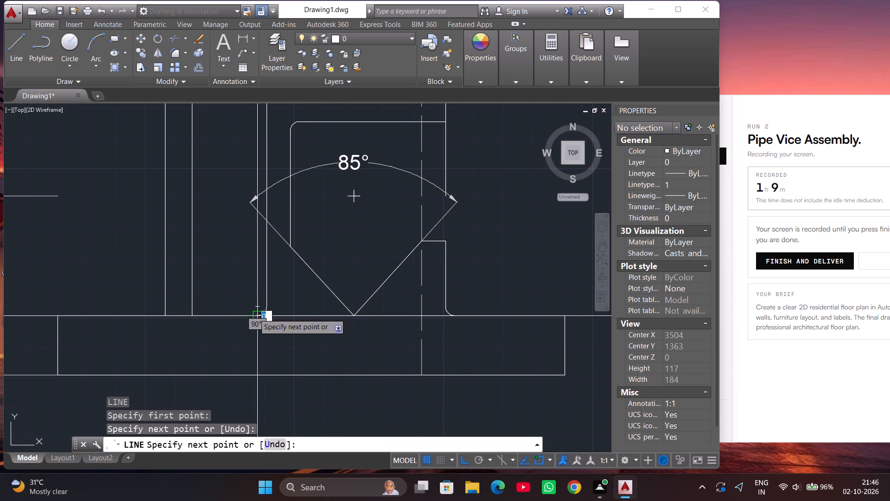
key(Escape)
Fillet the left line of the narrow vertical pair with the base's top edge on its left side, radius 3.
scroll(235, 368, down, 1)
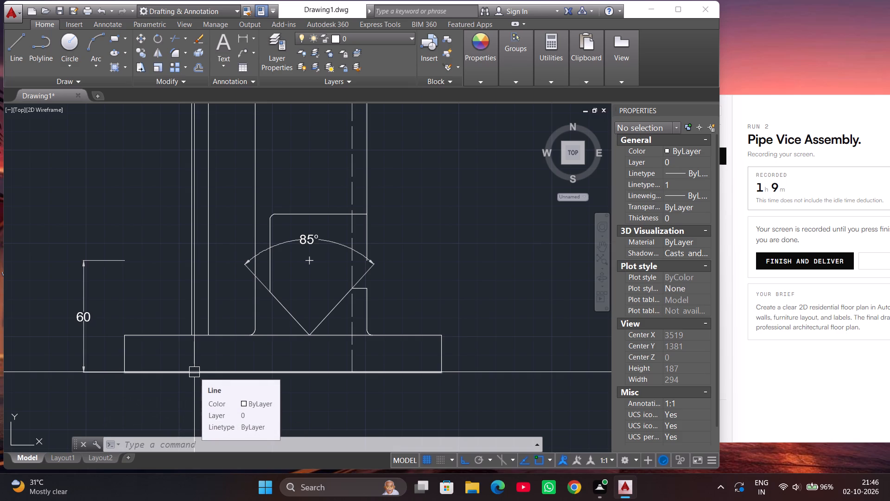
scroll(413, 348, down, 1)
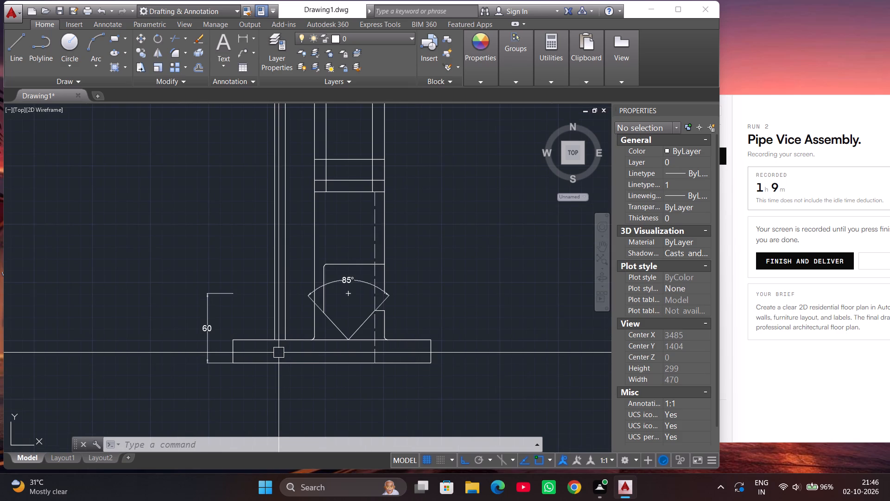
scroll(275, 350, up, 2)
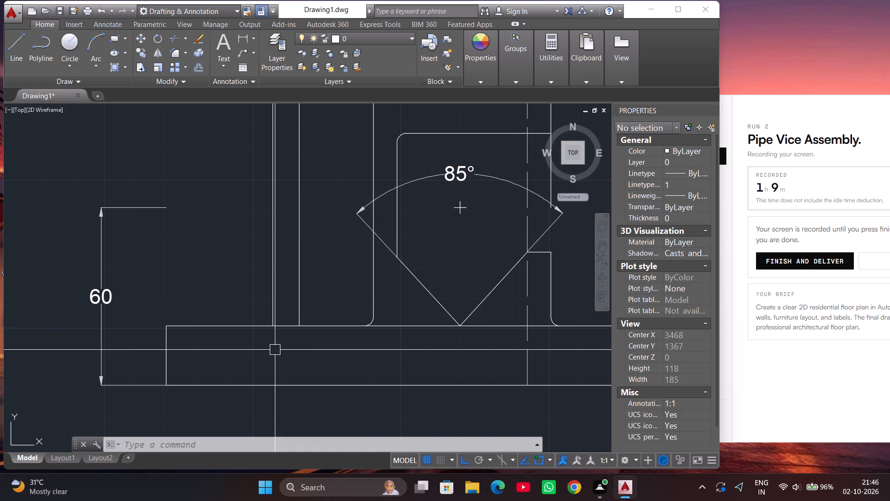
key(f)
key(Return)
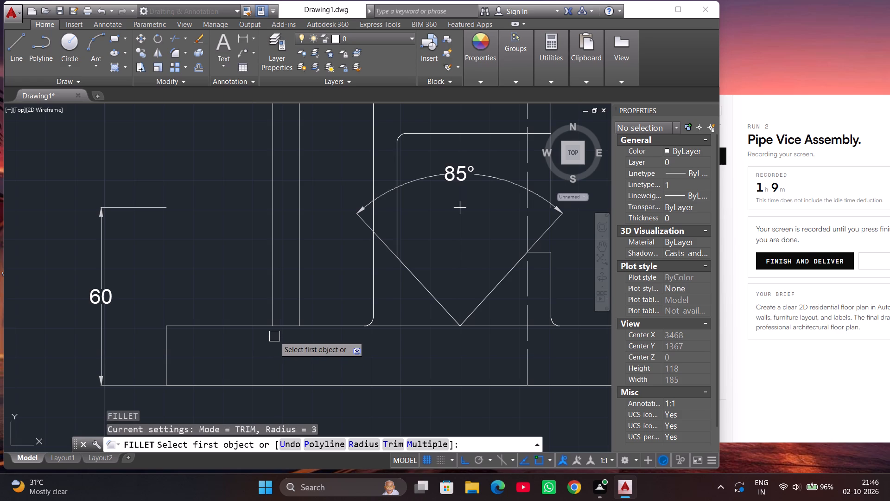
click(354, 443)
key(3)
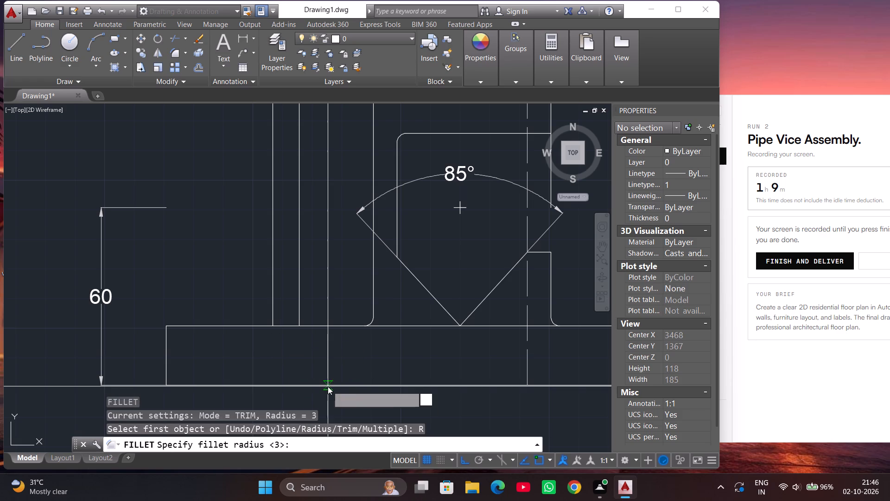
key(Return)
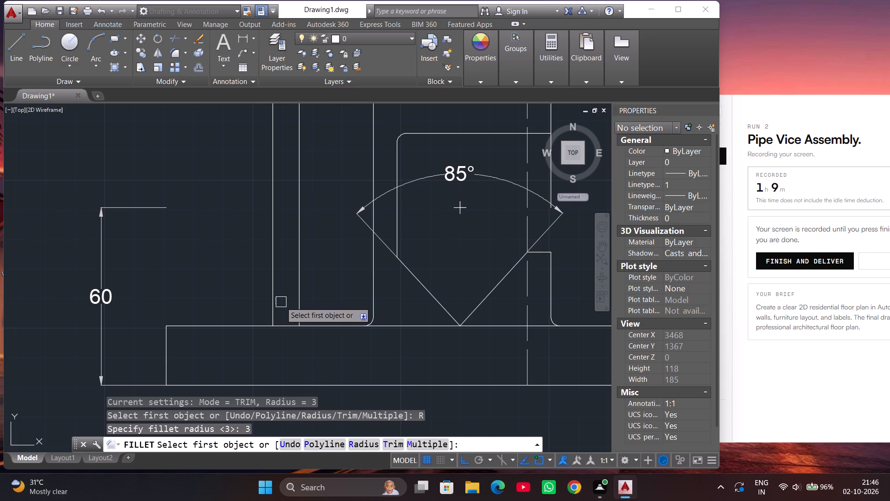
click(275, 302)
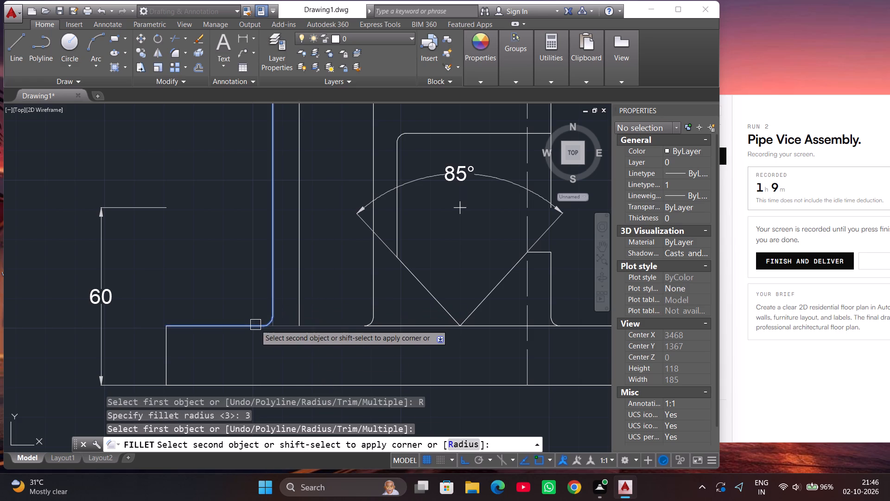
click(255, 325)
key(Escape)
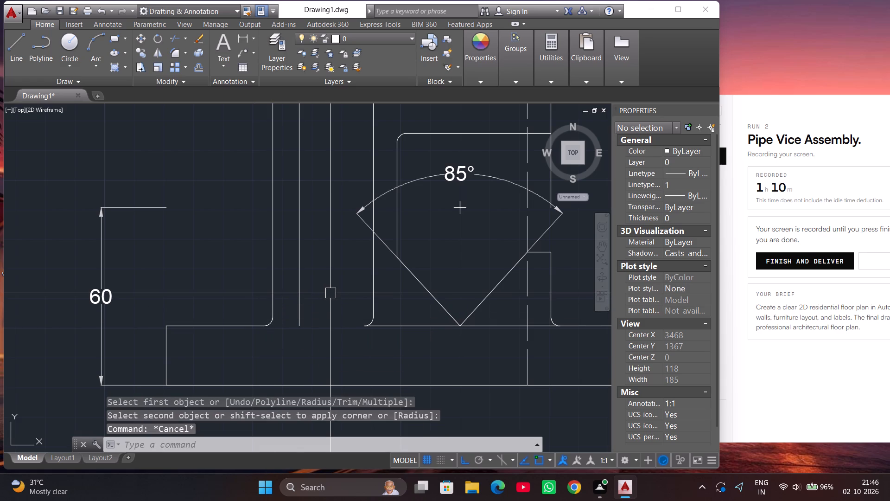
Redraw the base's top edge from the fillet left of the V notch to the lower end of the vertical pair's left fillet.
key(l)
key(Return)
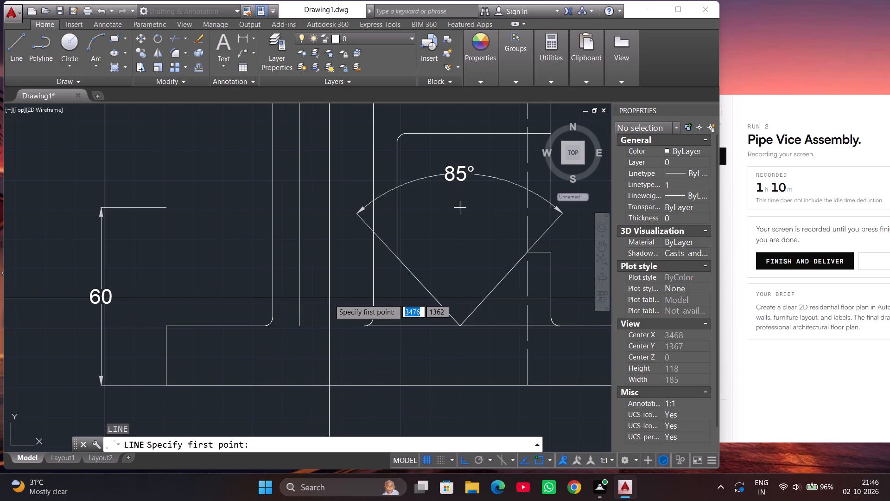
click(363, 330)
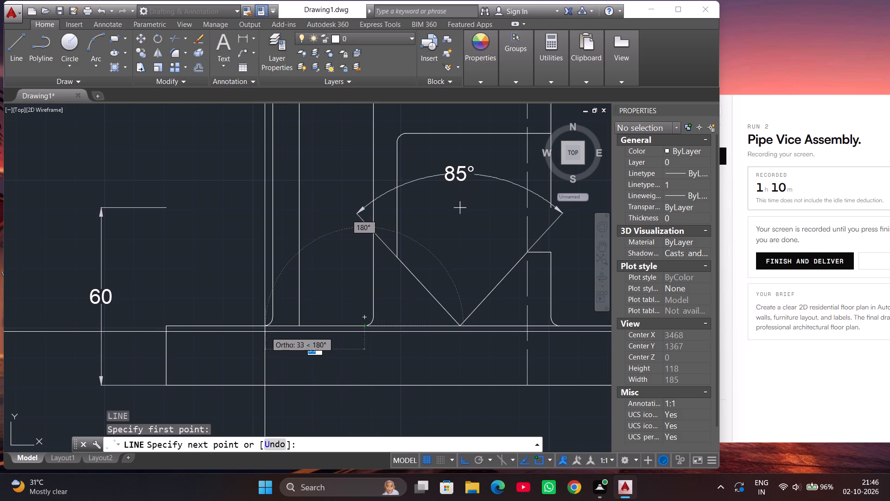
click(264, 328)
key(Escape)
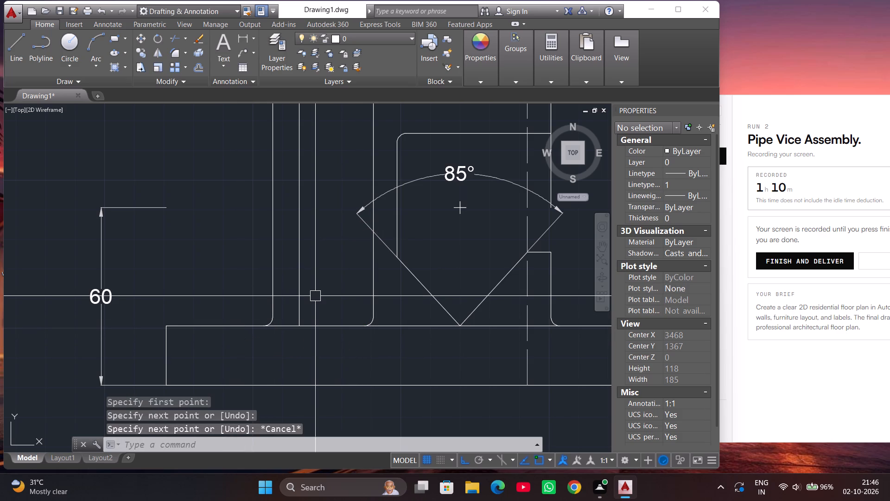
Fillet the right line of the narrow vertical pair with the base's top edge on its right side, radius 3.
key(f)
key(Return)
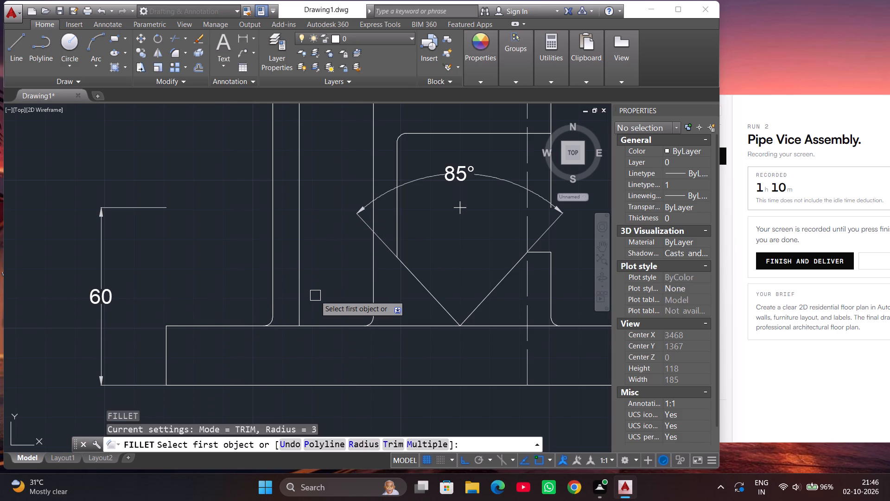
click(371, 443)
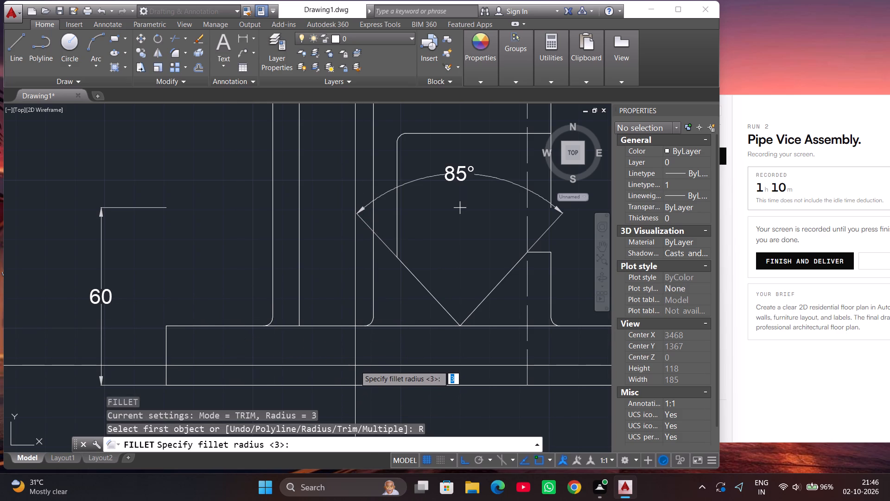
key(3)
key(Return)
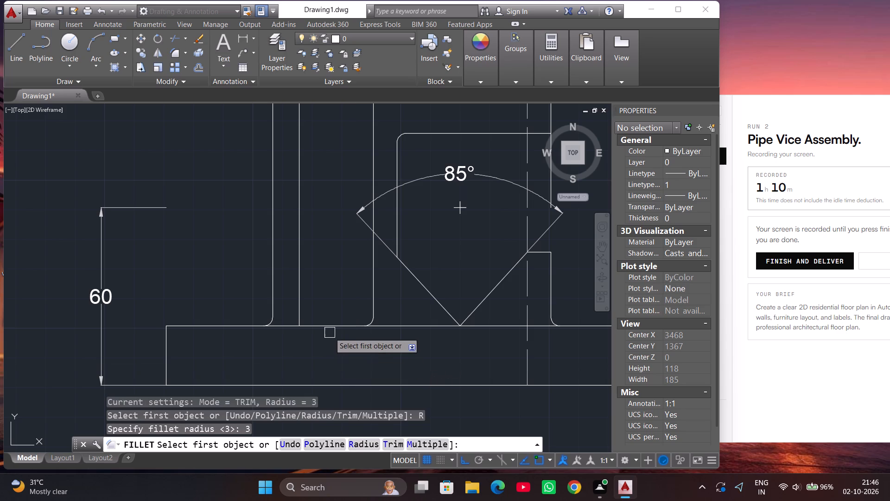
click(300, 306)
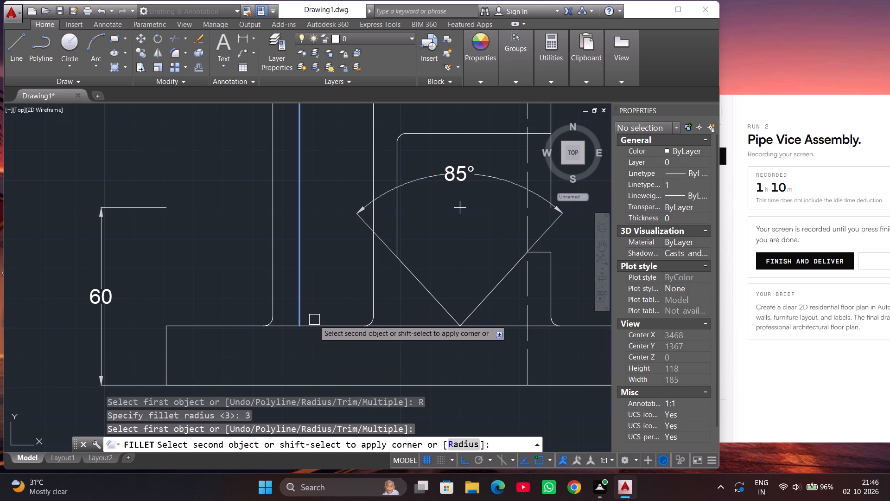
click(316, 323)
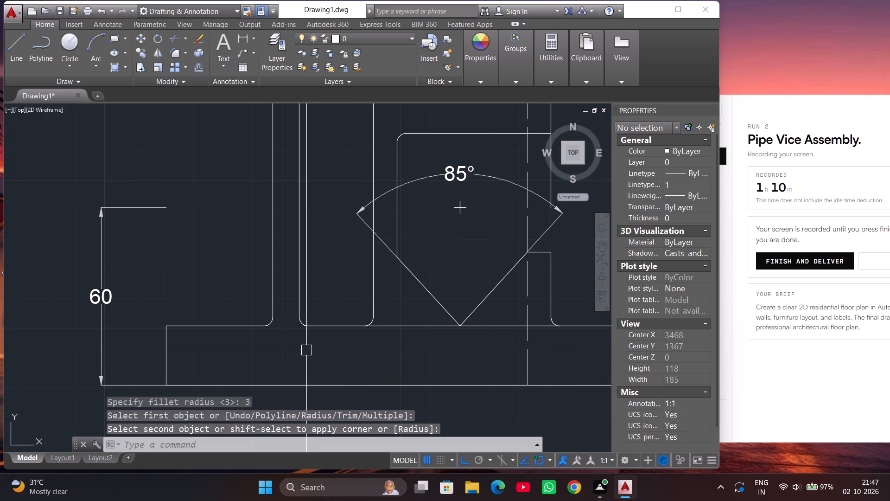
key(Escape)
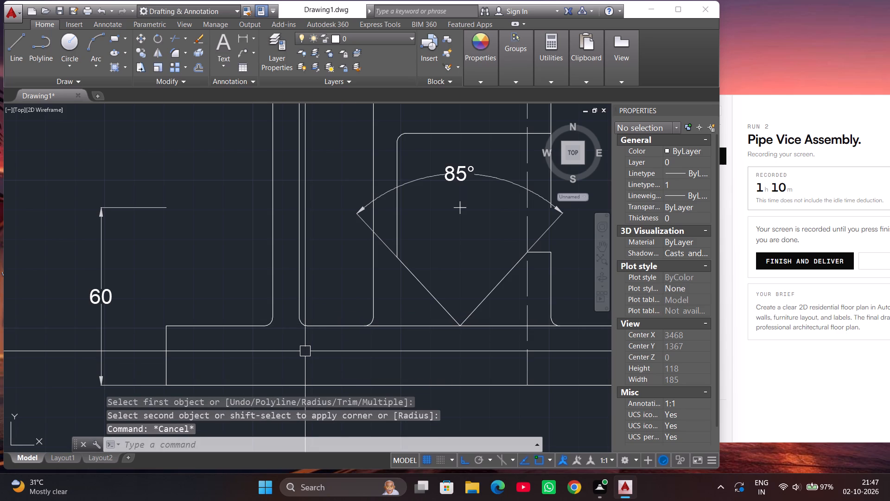
Draw a line along the base's top edge joining the lower ends of the vertical pair's two fillets.
key(l)
key(Return)
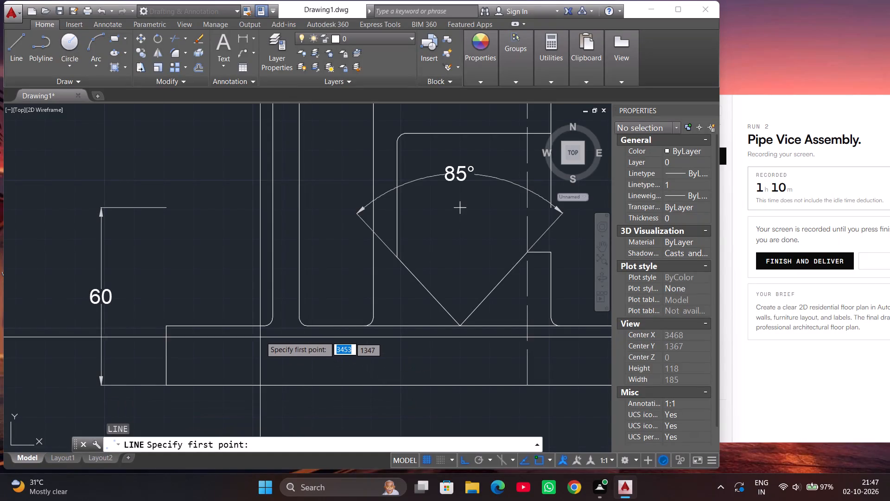
click(262, 329)
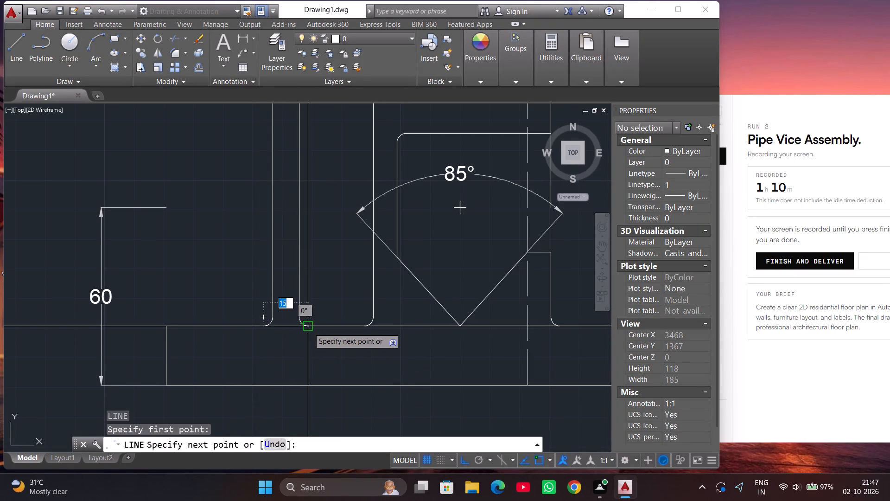
click(309, 328)
key(Escape)
Fillet the right outer vertical with the right end of the horizontal line above the 85° notch, radius 3.
scroll(202, 365, down, 1)
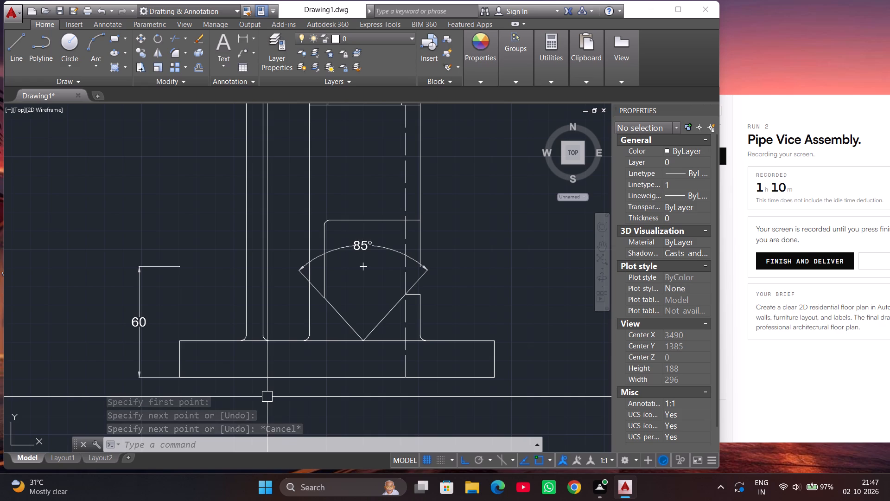
scroll(267, 397, down, 1)
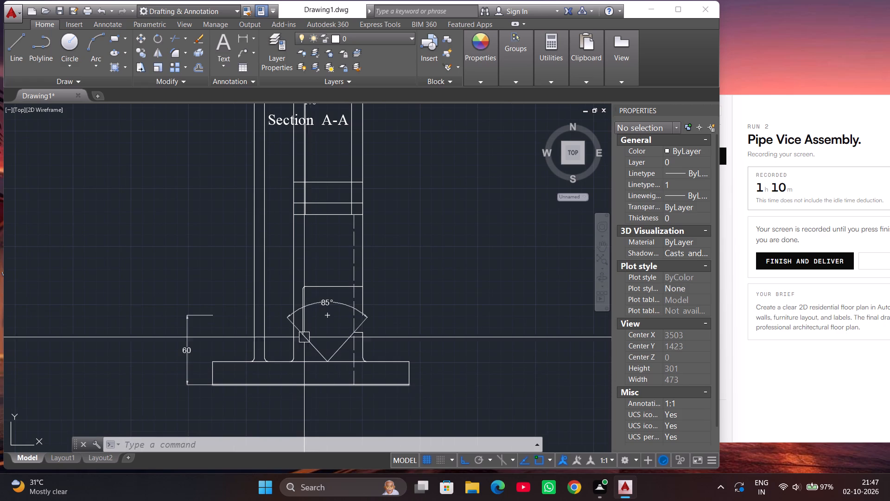
scroll(369, 284, up, 3)
key(f)
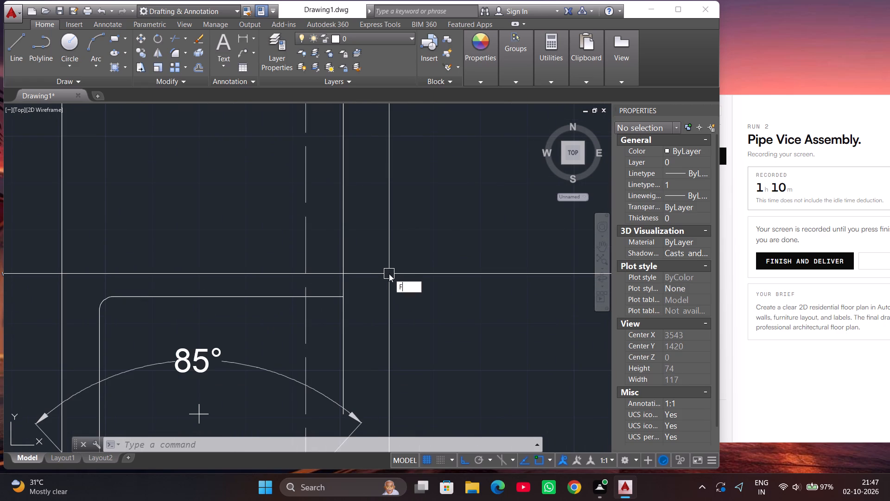
key(Return)
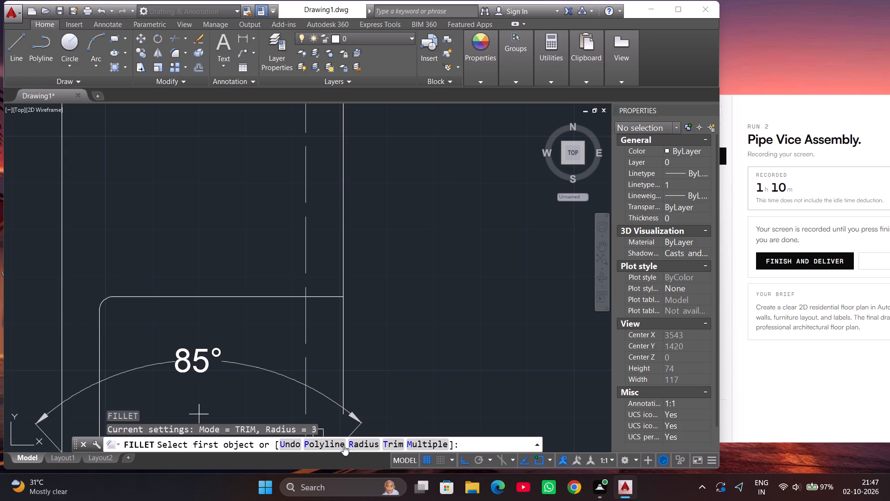
click(354, 443)
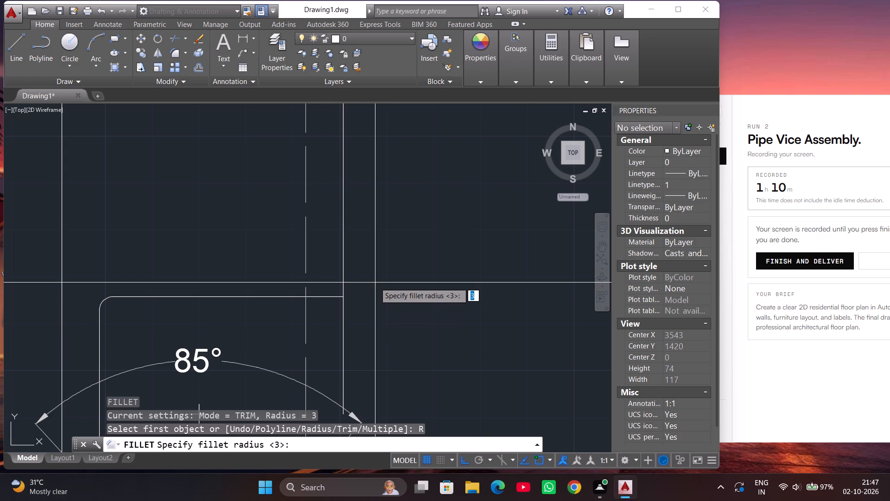
key(3)
key(Return)
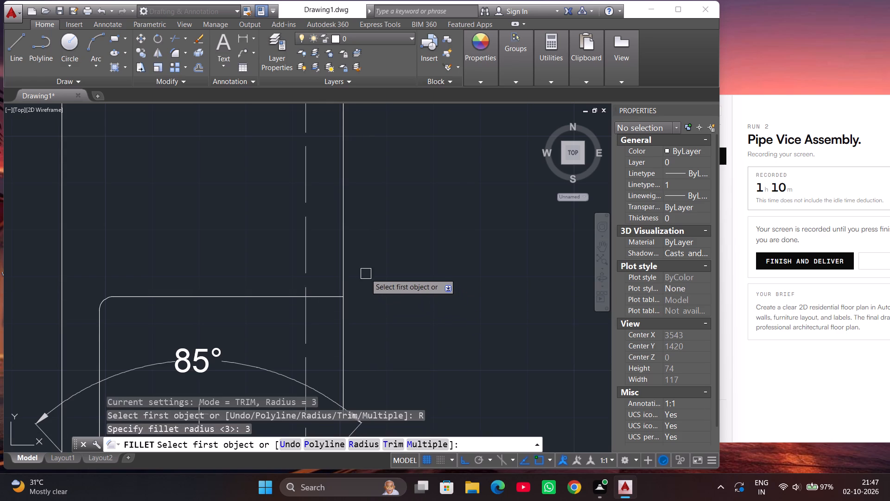
click(345, 267)
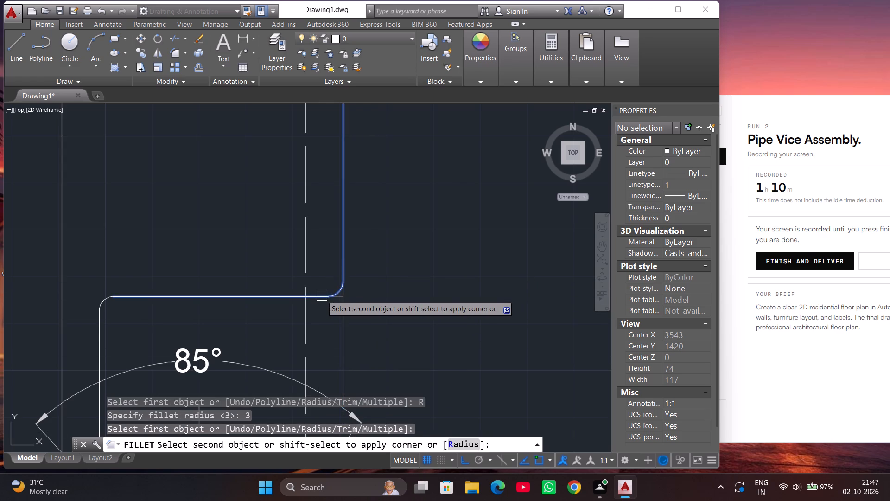
click(322, 295)
Fillet the right outer vertical with the second horizontal line above the dashed hidden line's top end, radius 3.
scroll(457, 276, down, 2)
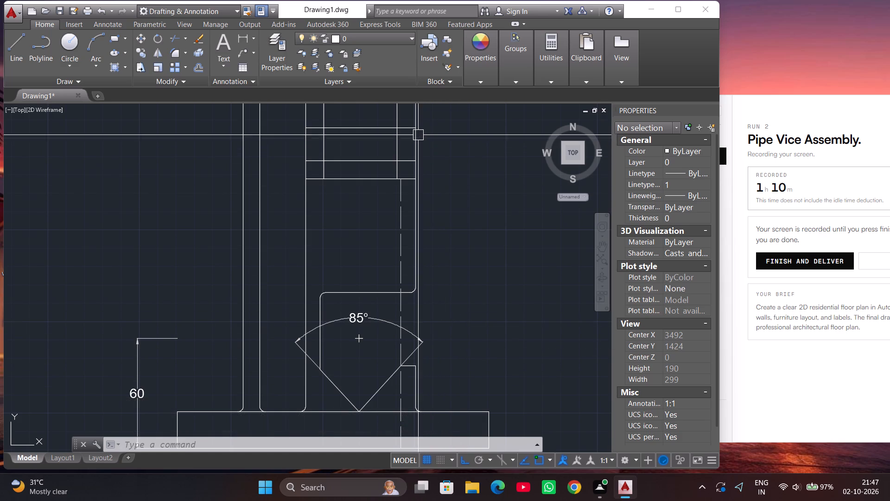
scroll(418, 135, up, 1)
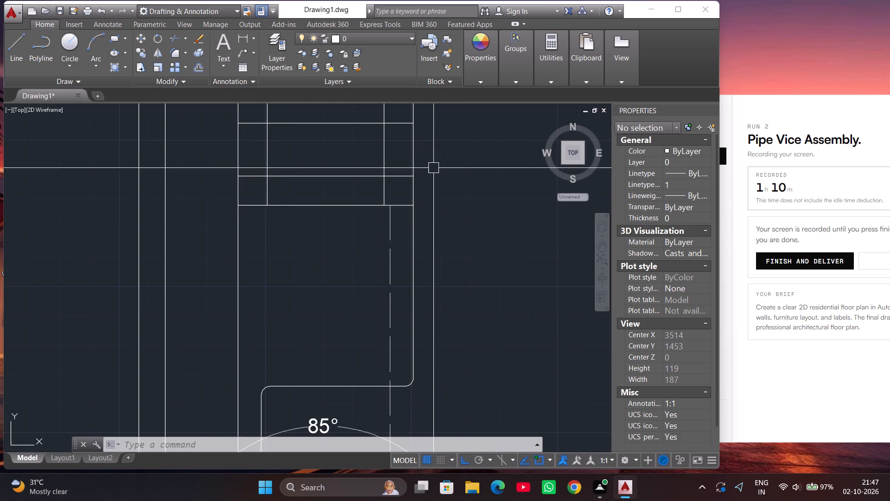
key(f)
key(Return)
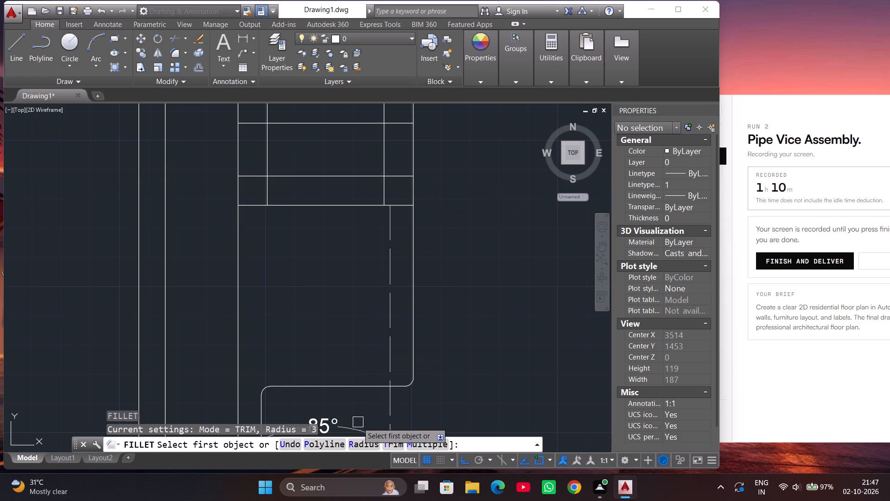
click(362, 439)
click(362, 446)
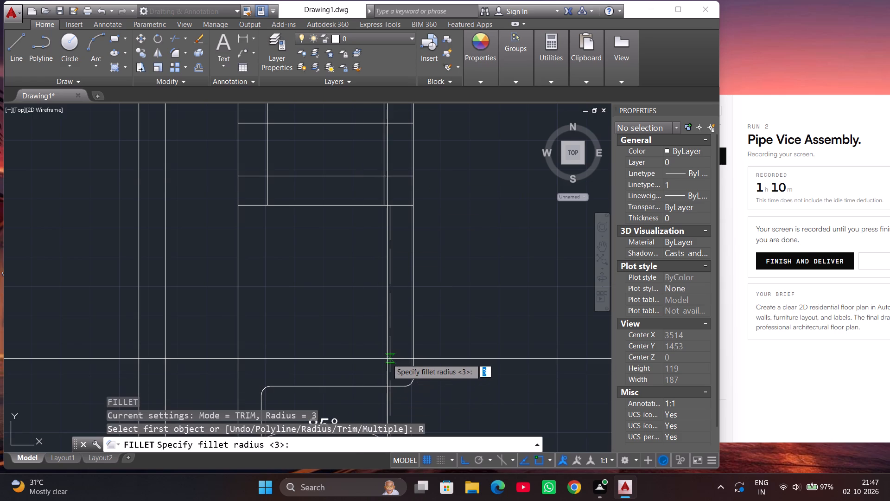
key(Return)
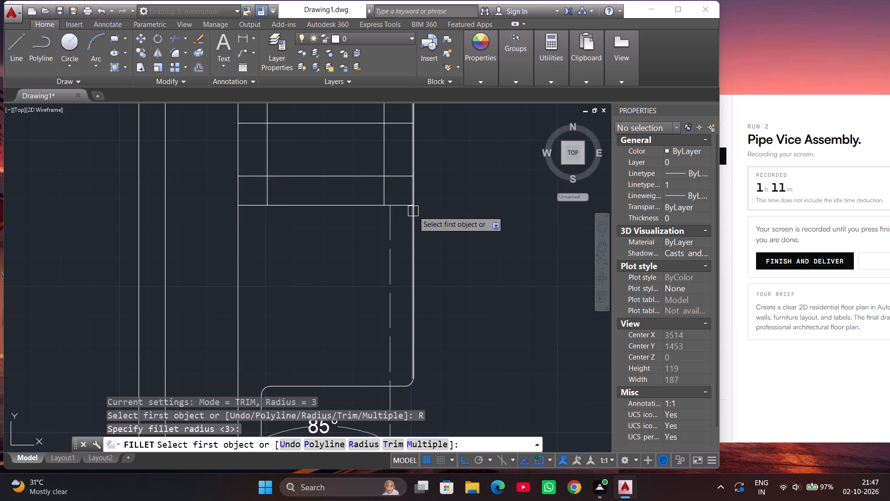
click(412, 185)
click(401, 176)
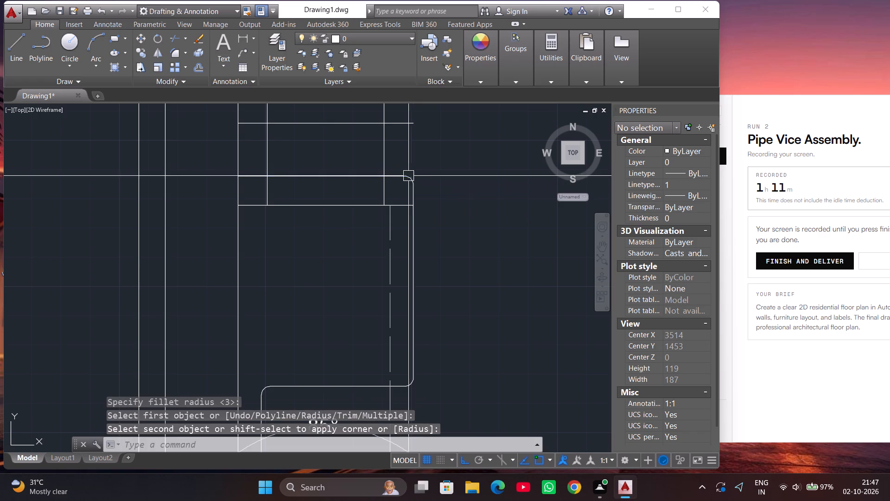
Fillet the left outer vertical with the left end of the second horizontal line above the dashed line's top end, radius 3.
scroll(465, 214, down, 1)
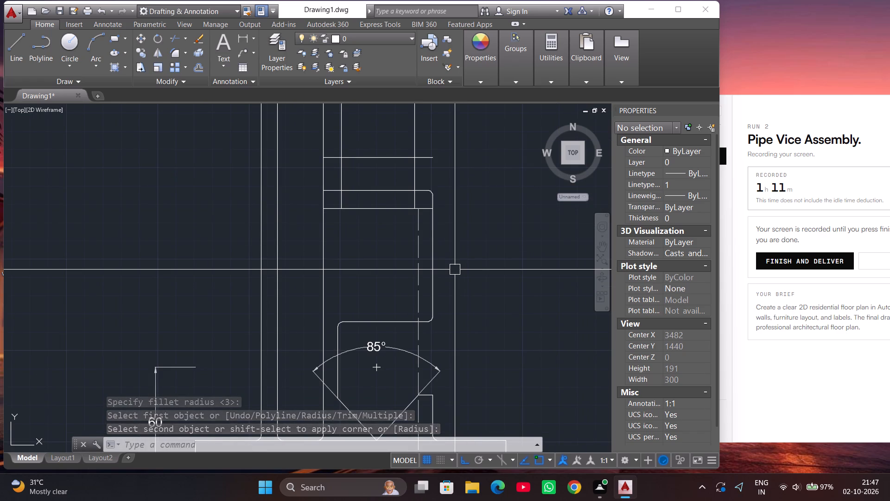
key(Escape)
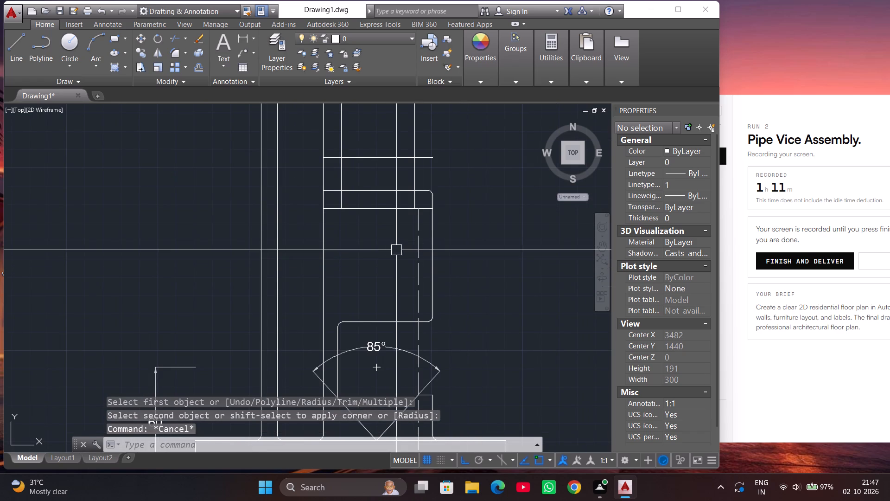
key(f)
key(Return)
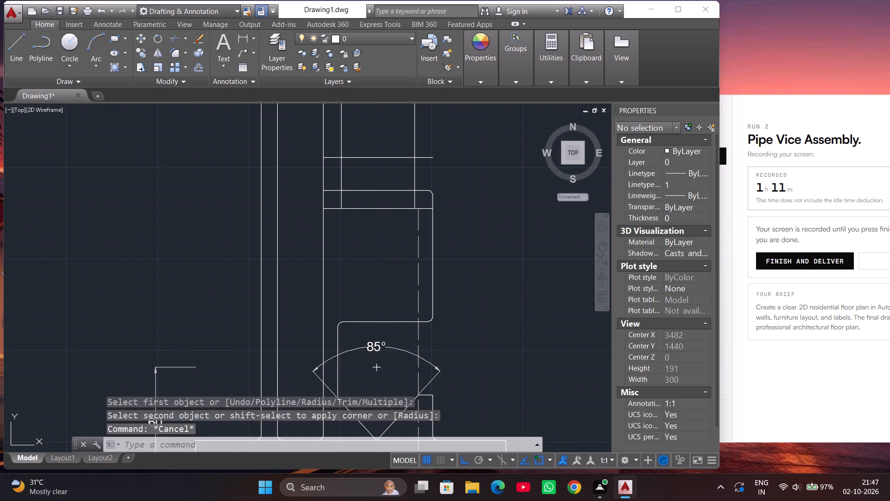
click(362, 452)
click(362, 447)
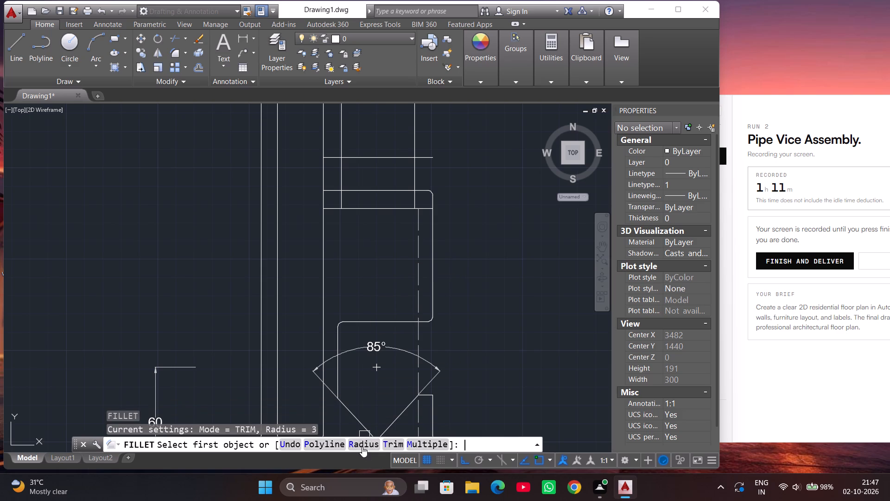
key(Return)
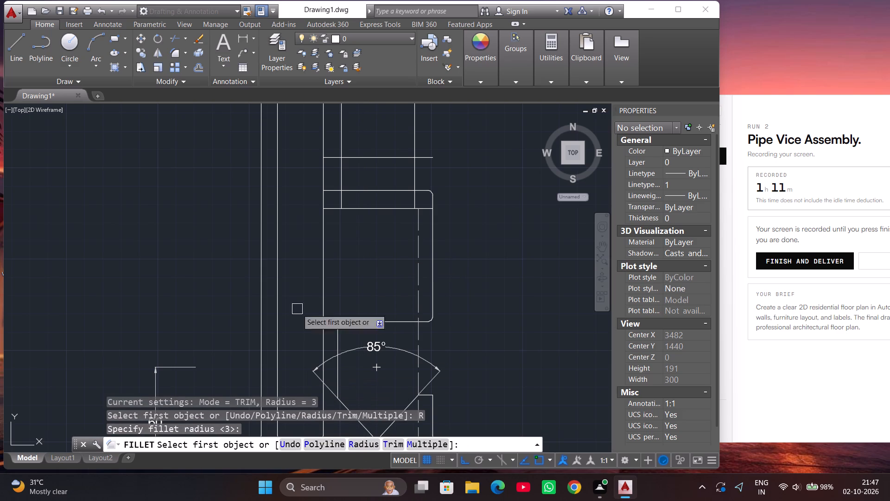
click(335, 186)
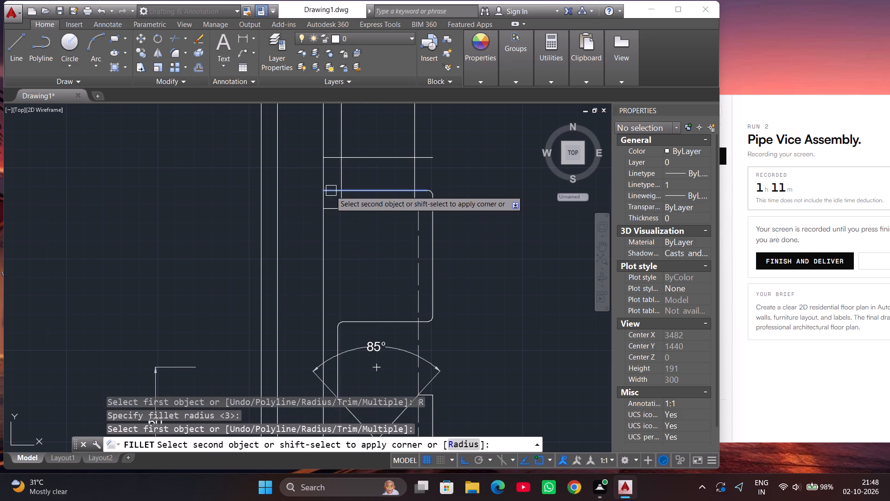
click(323, 207)
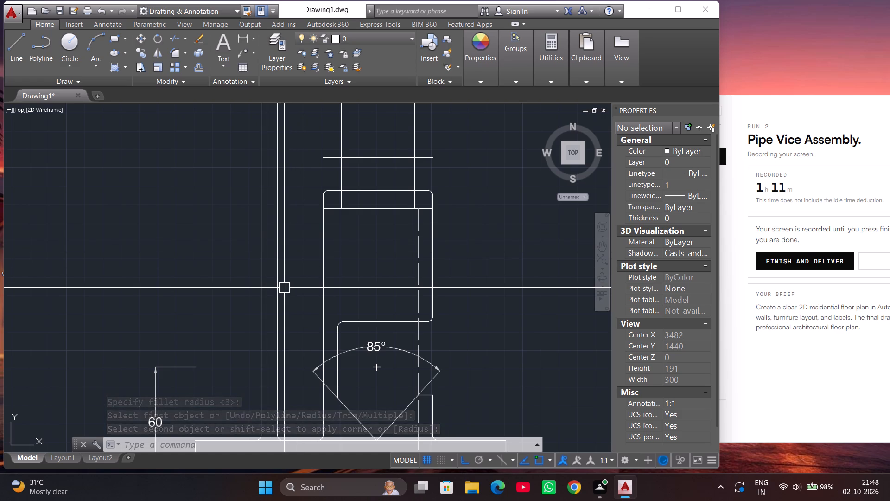
key(Escape)
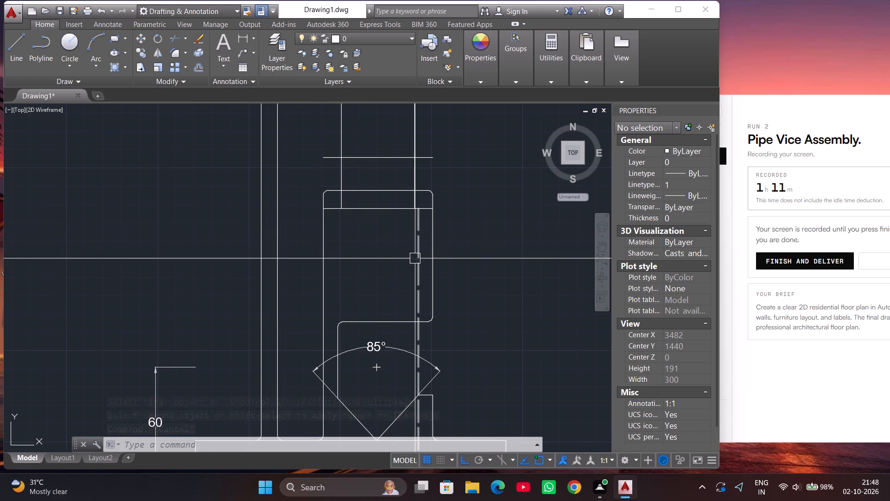
Shorten the horizontal line below the filleted top edge at its right end to the dashed line's top, making it 52 long.
click(397, 209)
scroll(432, 208, up, 3)
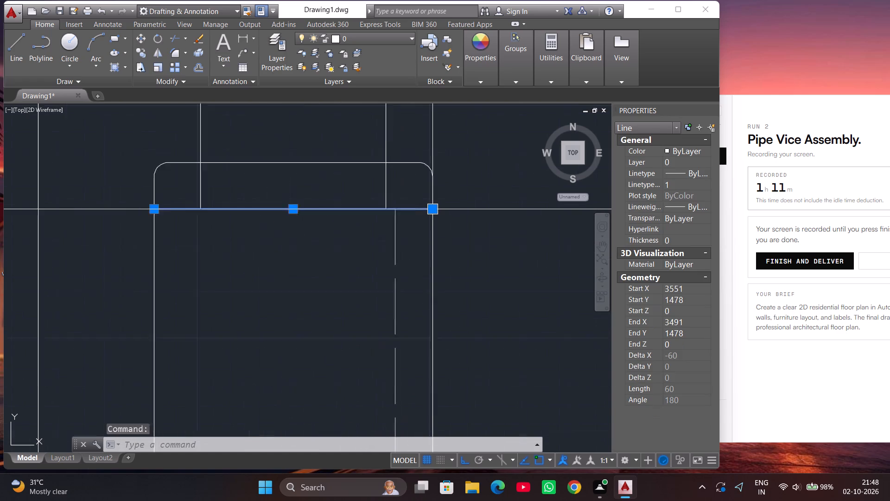
click(430, 208)
click(374, 209)
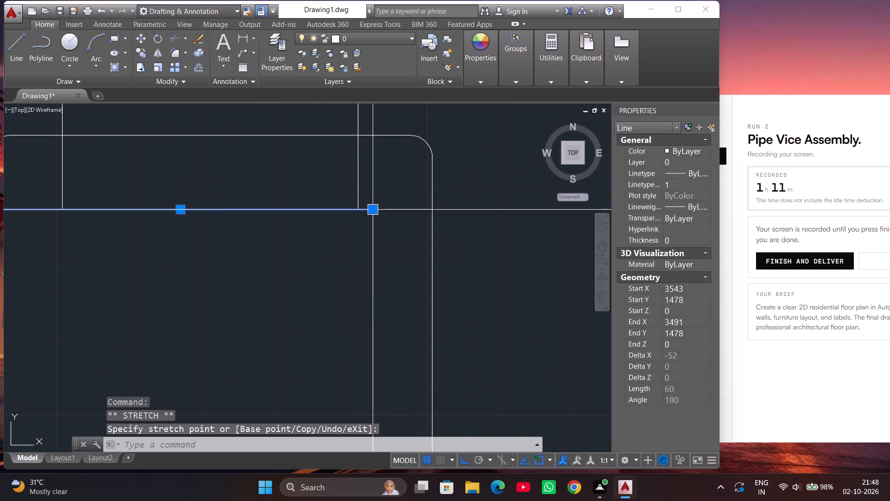
scroll(426, 235, down, 2)
scroll(392, 269, down, 1)
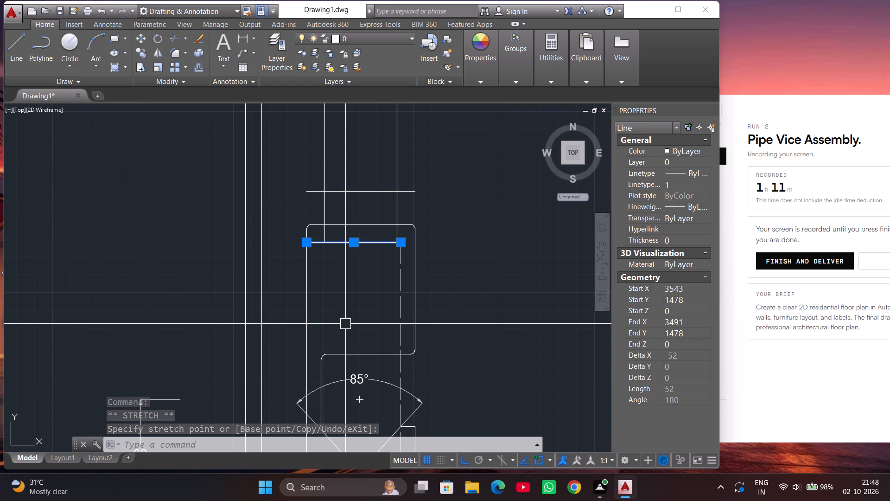
Stretch the left inner projection line's lower end straight down past the 85° notch into the base, making it 288 long.
click(325, 231)
click(324, 243)
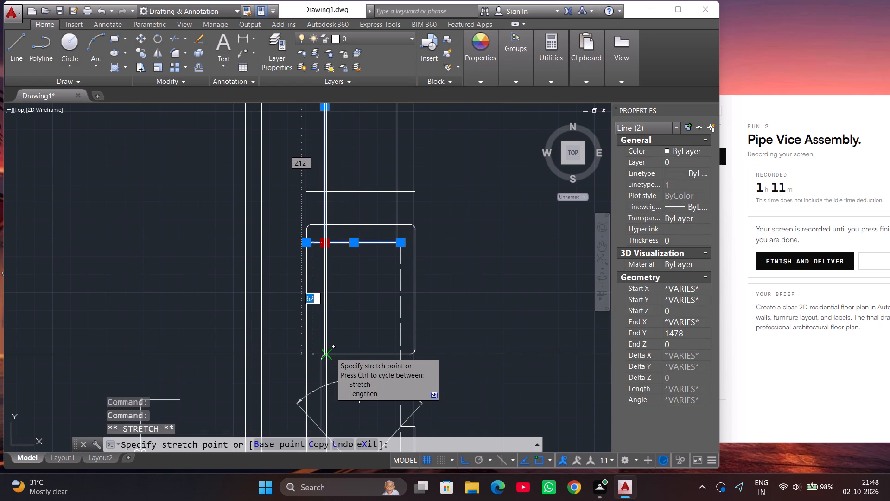
scroll(324, 266, down, 2)
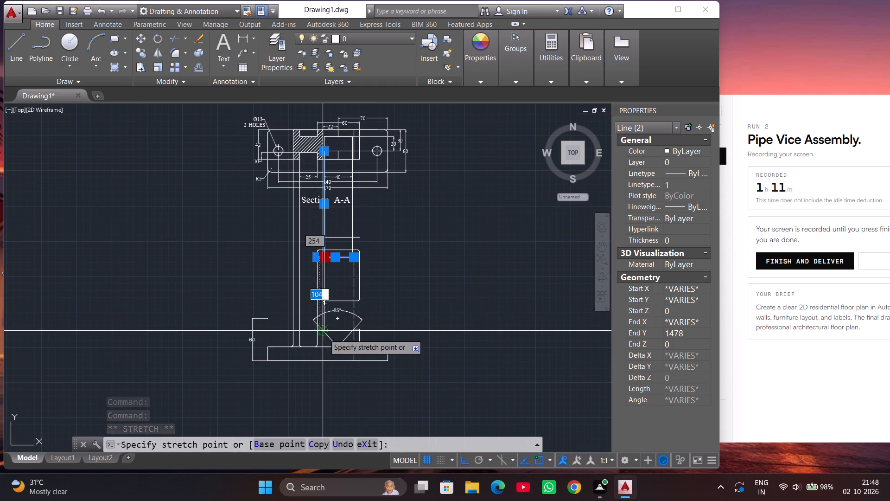
click(322, 354)
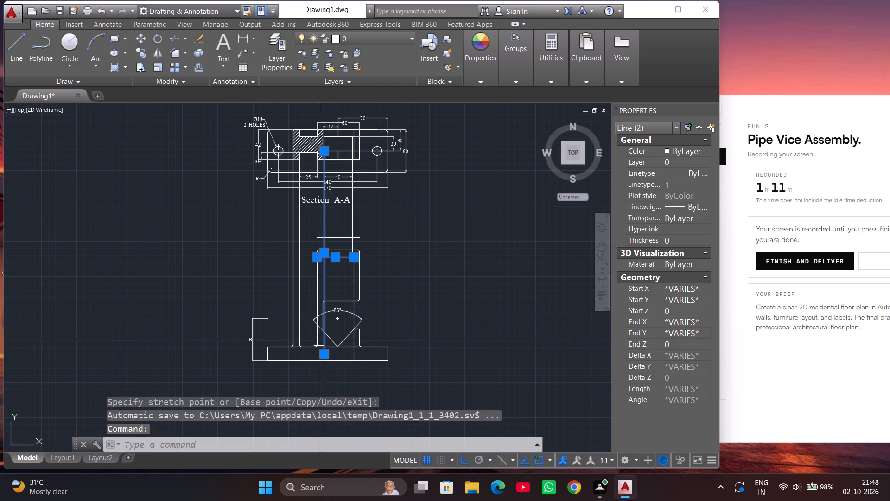
scroll(327, 302, up, 3)
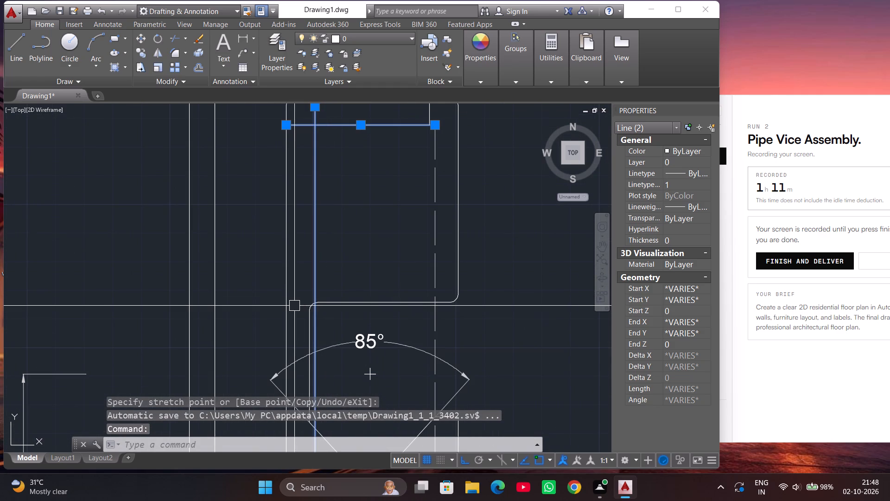
key(Escape)
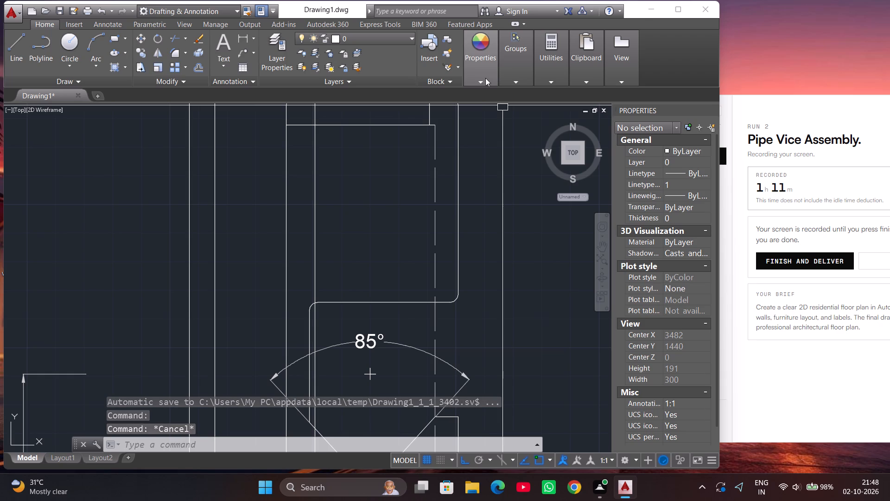
Give the extended left inner vertical the dashed ACAD_ISO02W linetype and Color 9.
click(314, 193)
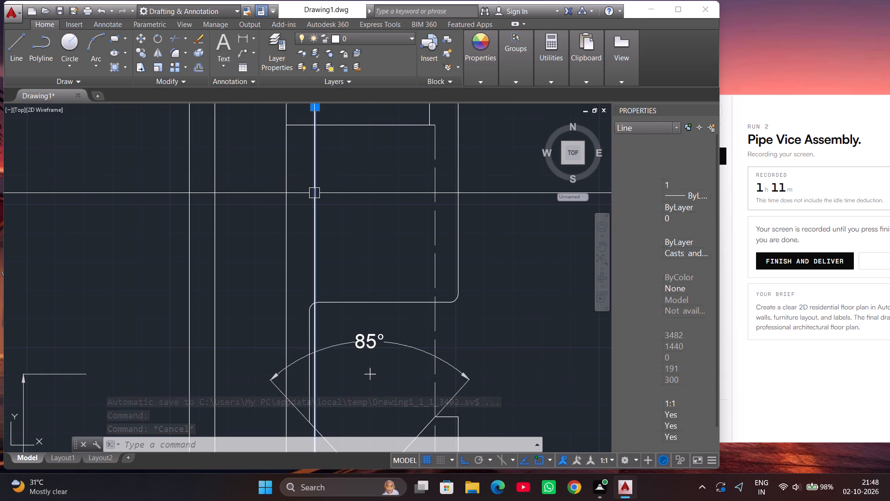
click(483, 70)
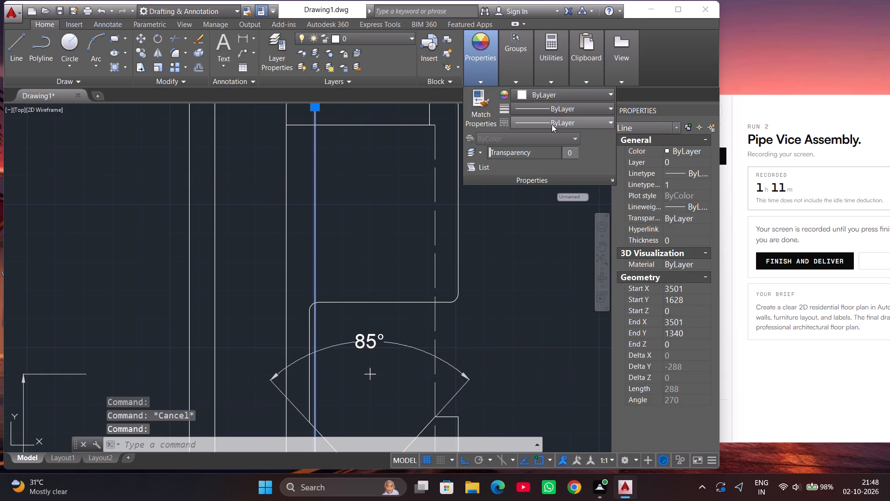
click(552, 124)
click(555, 166)
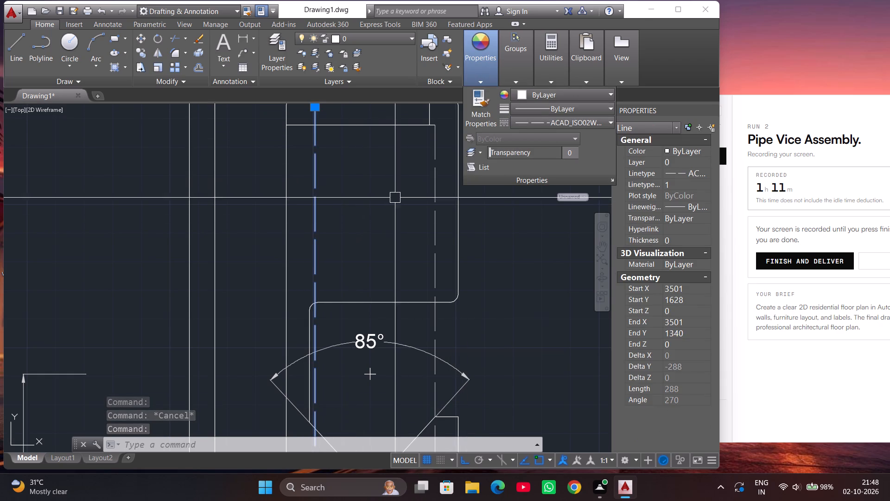
click(543, 95)
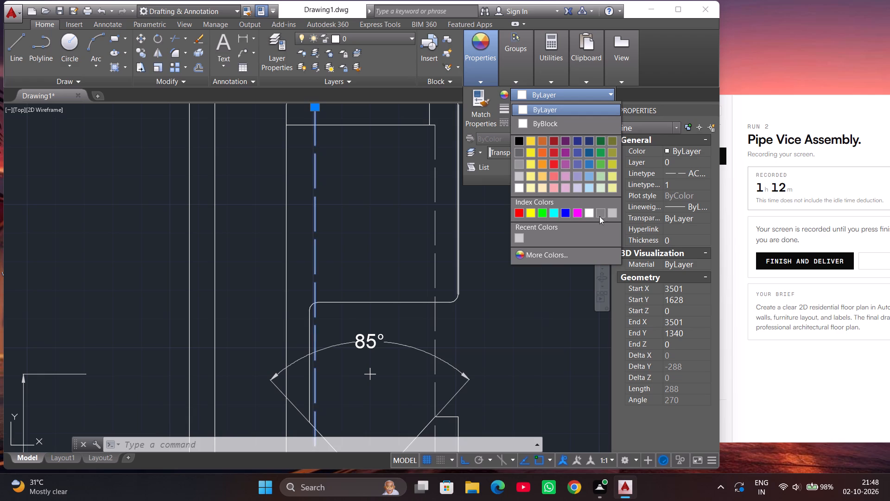
click(610, 212)
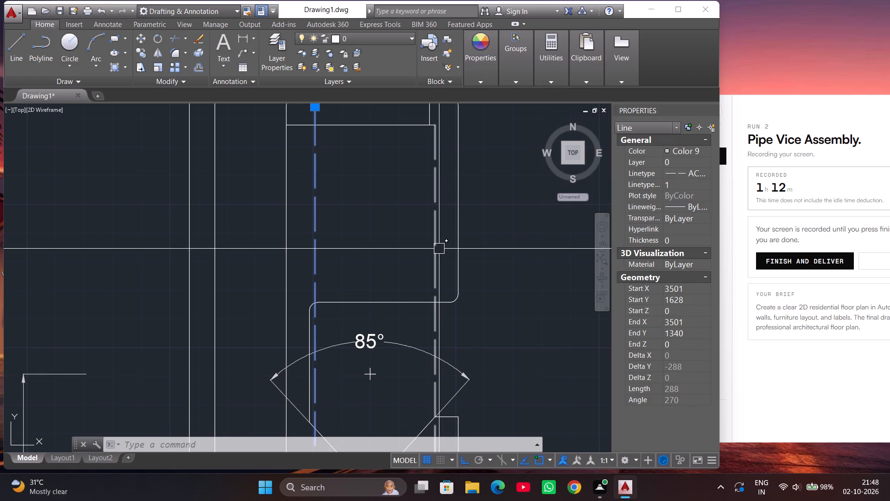
key(Escape)
Shorten the horizontal line below the filleted top edge at its left end to the left dashed vertical, making it 42 long.
scroll(369, 275, down, 1)
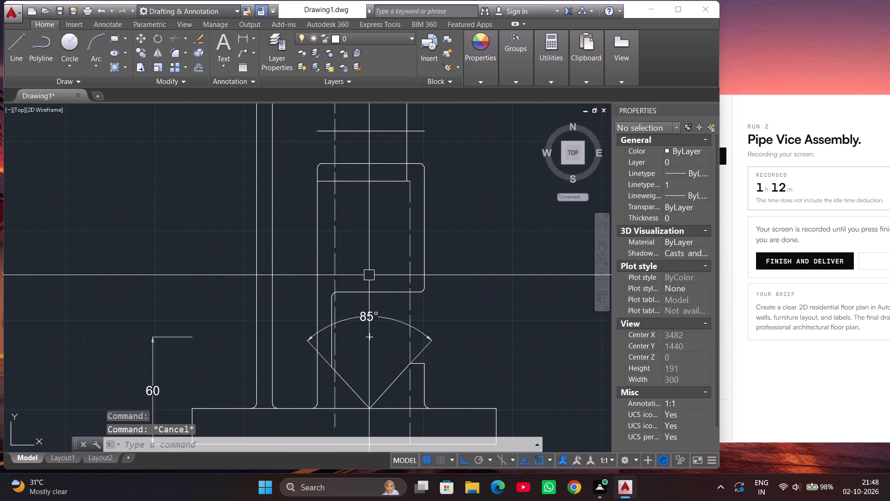
click(348, 182)
scroll(348, 182, up, 3)
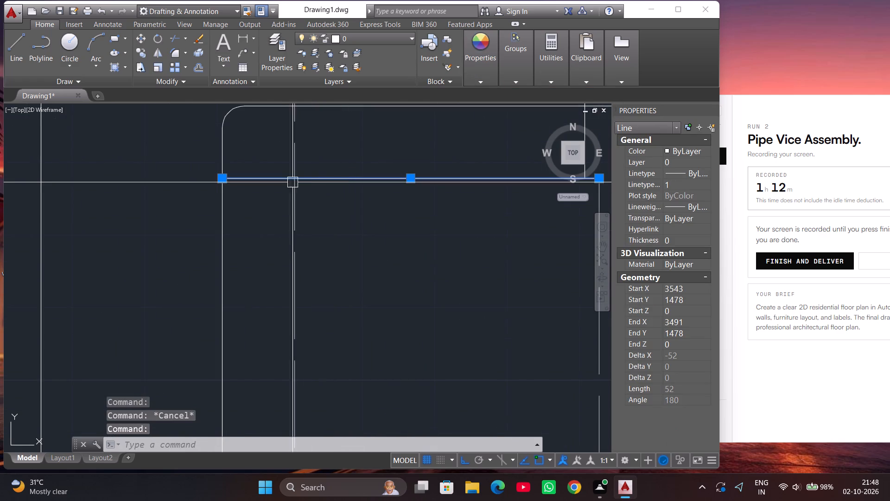
click(225, 180)
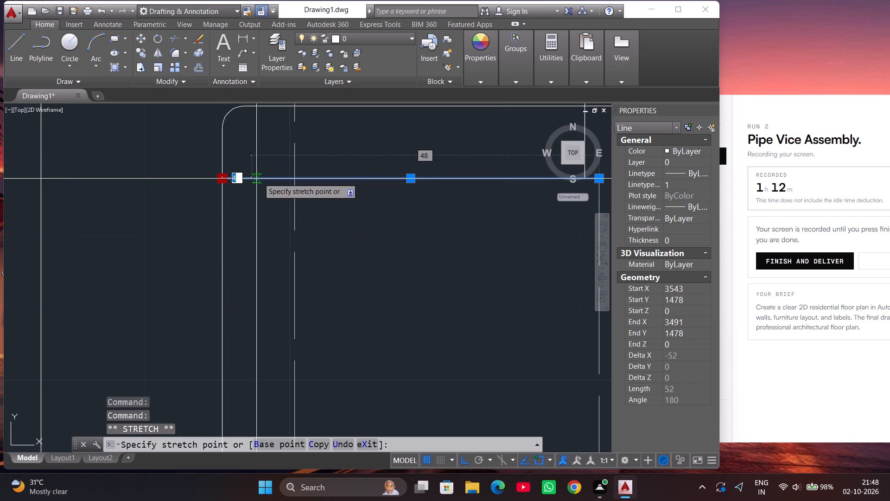
click(291, 174)
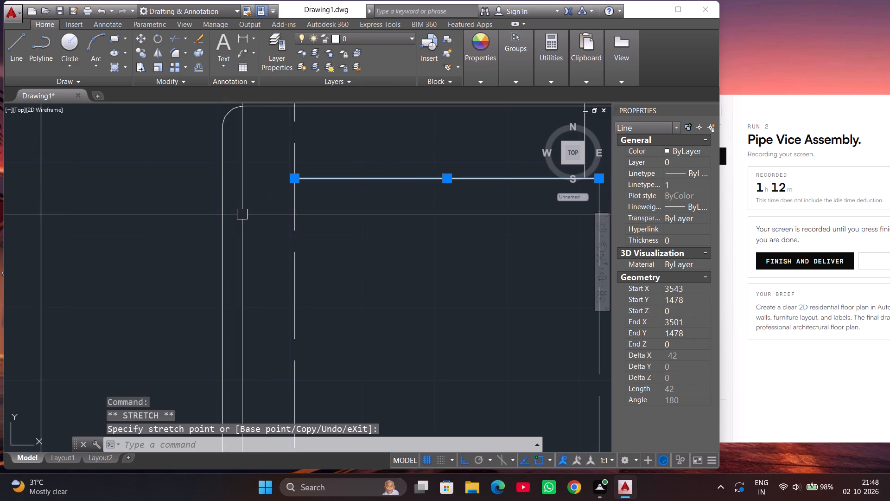
key(Escape)
Shorten the right inner projection line by moving its lower end up to the block's filleted top edge.
scroll(242, 215, down, 1)
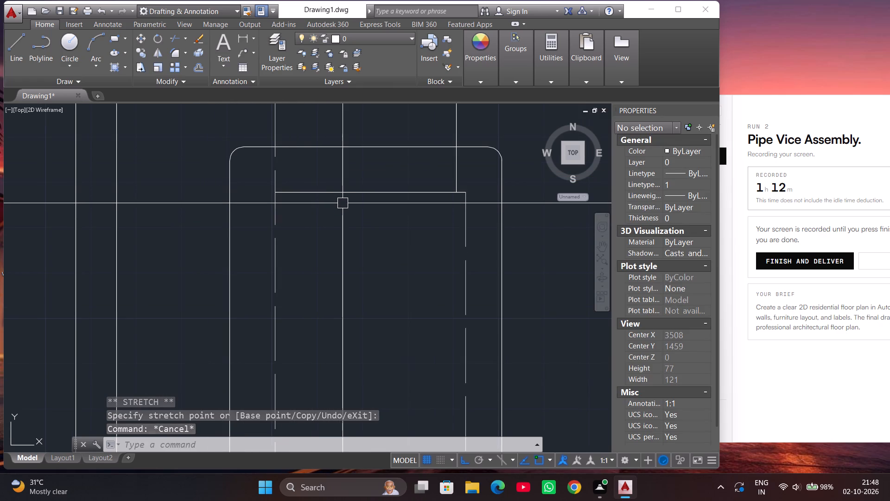
click(459, 166)
click(458, 189)
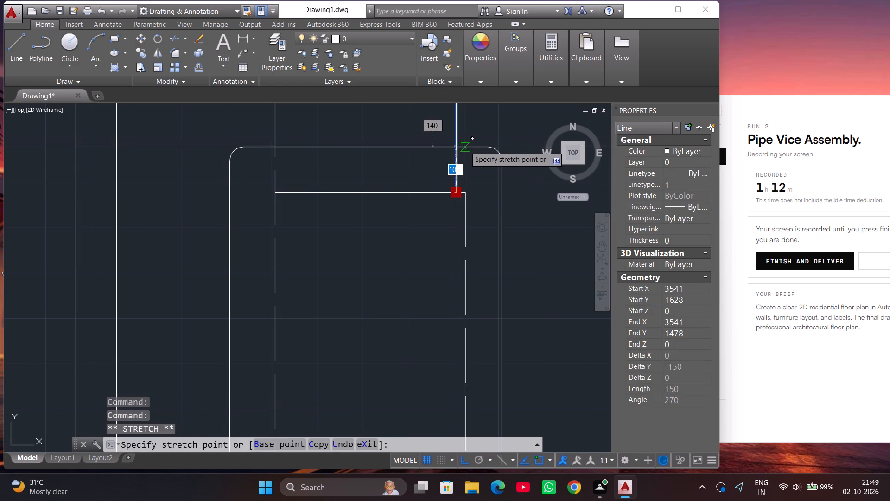
click(458, 146)
key(Escape)
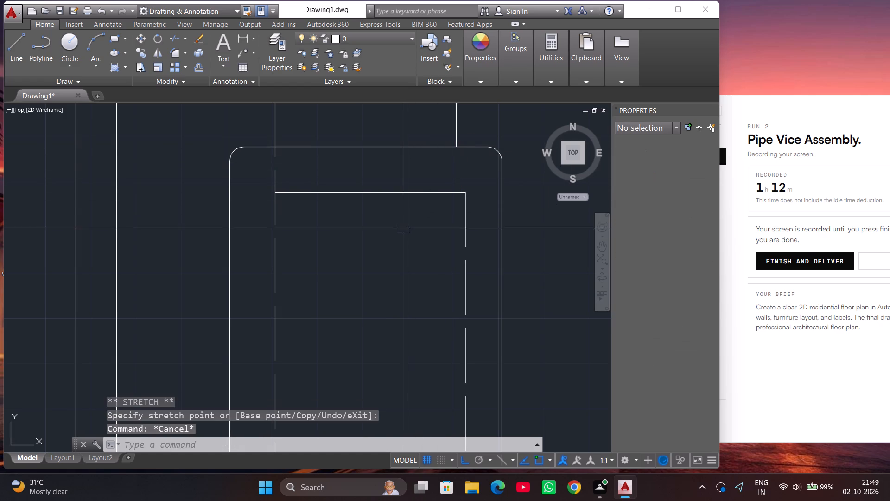
Trim the left dashed vertical between the block's filleted top edge and the horizontal line below it.
click(274, 164)
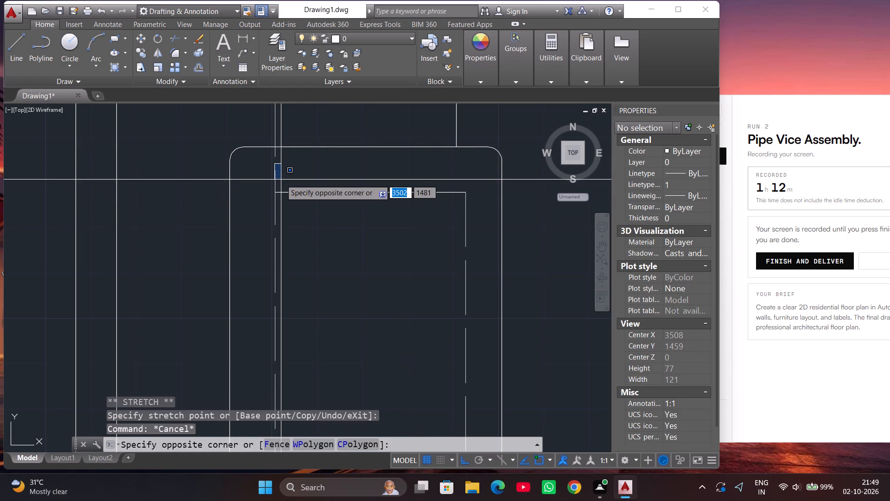
click(304, 165)
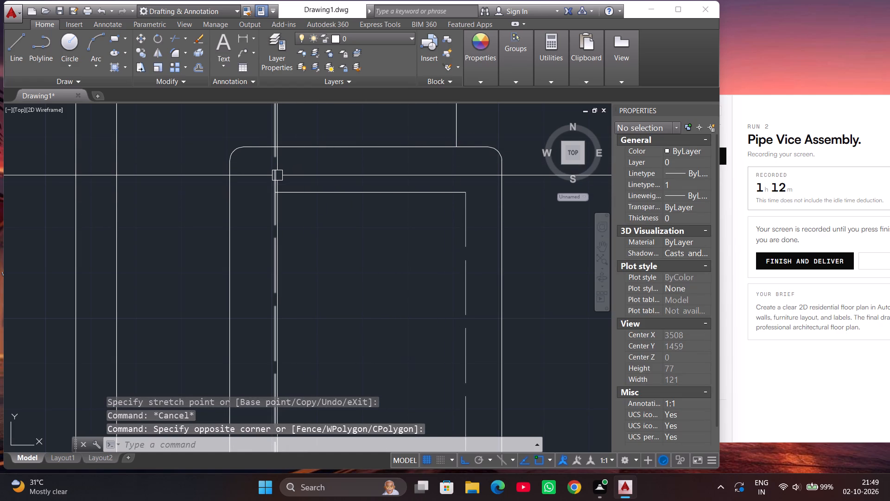
click(277, 175)
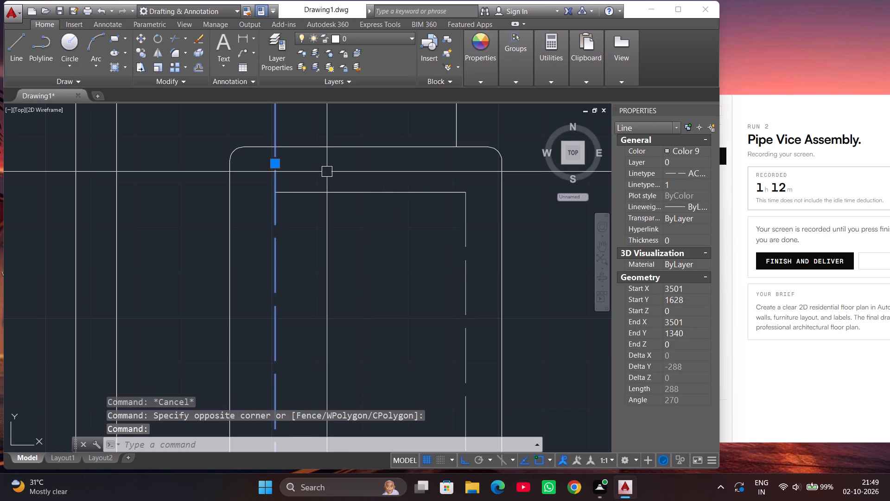
key(Escape)
text(TR)
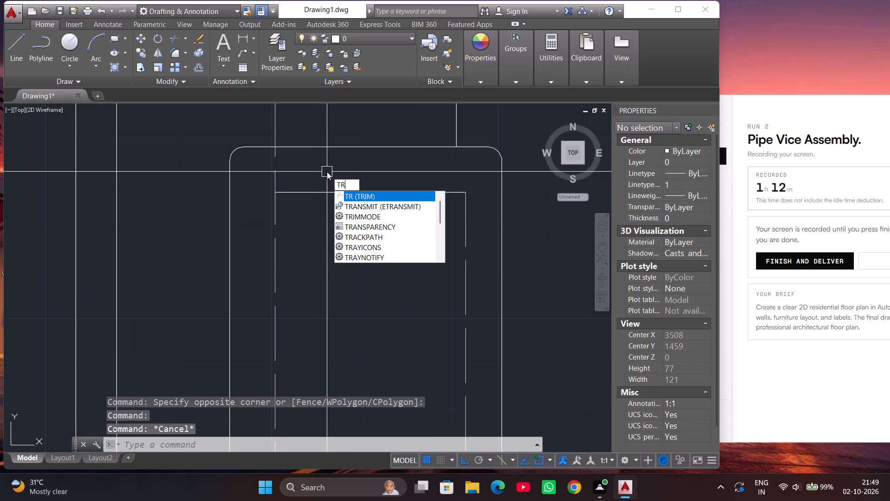
key(Return)
key(Return)
click(277, 178)
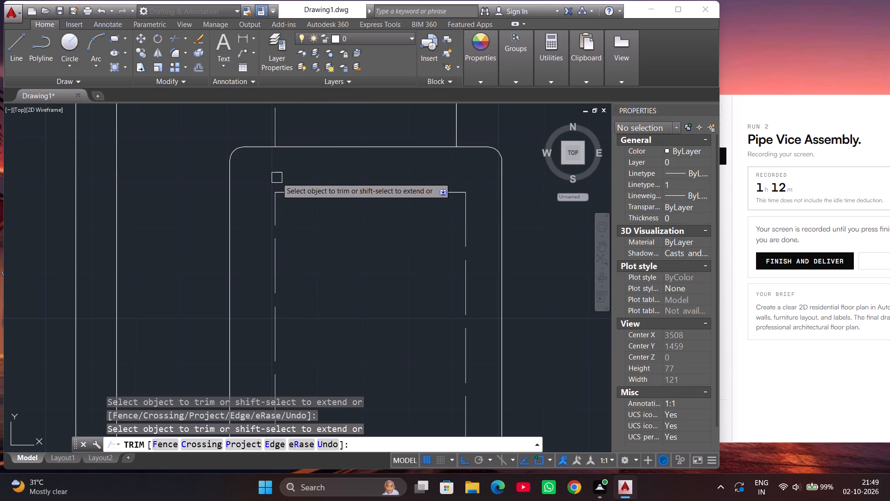
key(Escape)
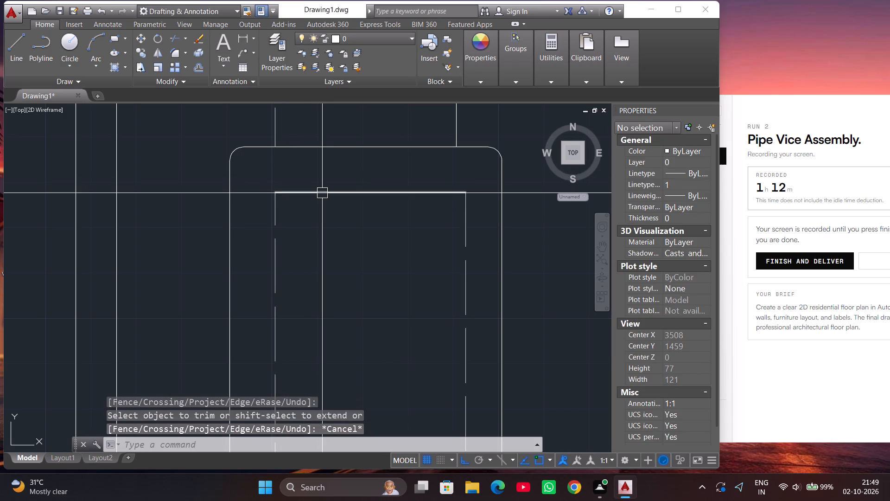
Give the 42 long horizontal line inside the filleted block the dashed ACAD_ISO02W100 linetype and Color 9.
click(322, 193)
click(472, 75)
click(527, 105)
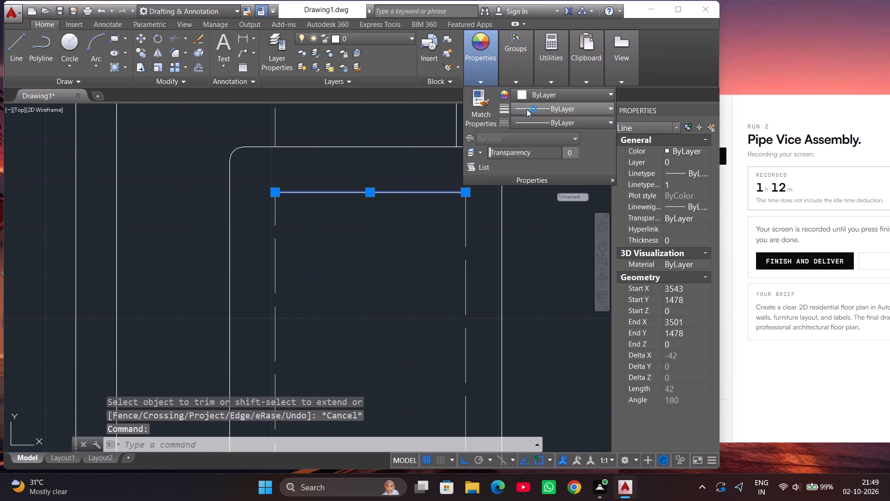
click(550, 111)
click(552, 117)
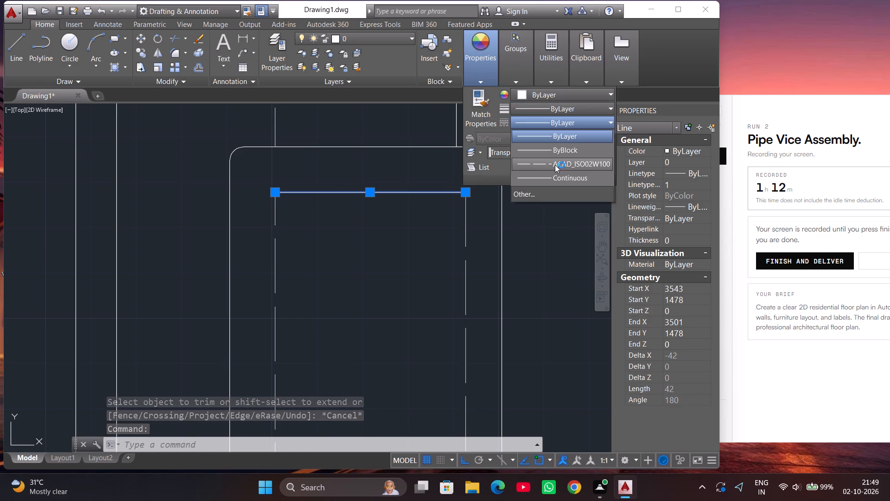
click(555, 161)
click(547, 98)
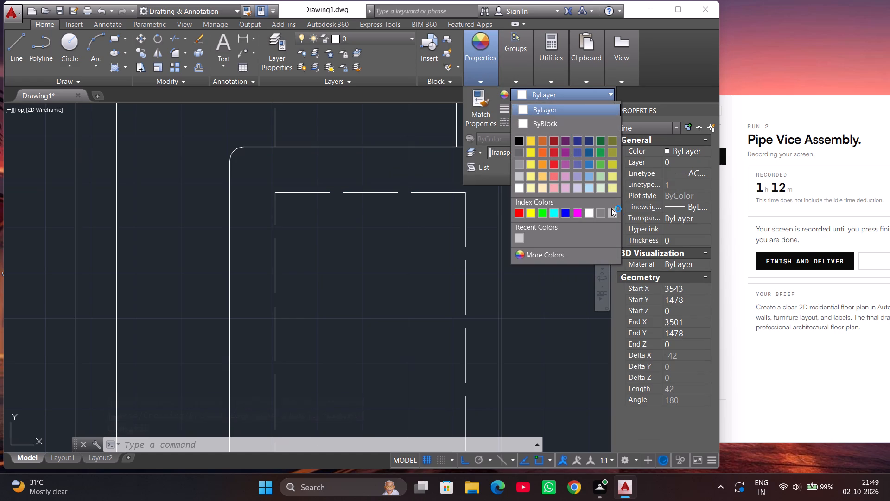
click(615, 212)
click(553, 306)
click(553, 306)
key(Escape)
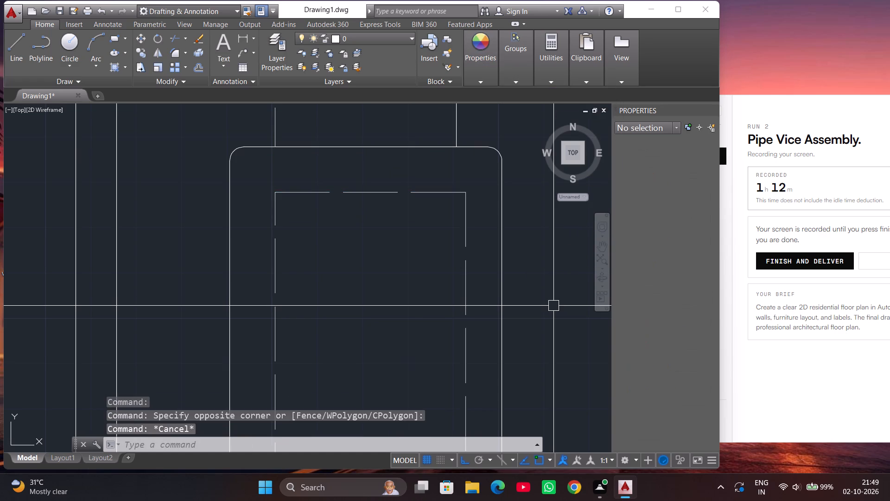
Extend the left dashed vertical's lower end down to the base's bottom edge, making it 147 long.
scroll(457, 216, down, 2)
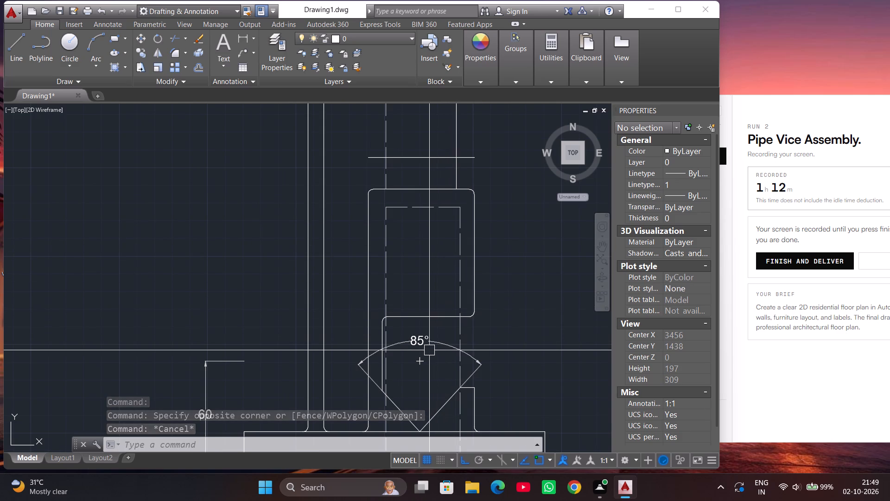
scroll(355, 234, down, 1)
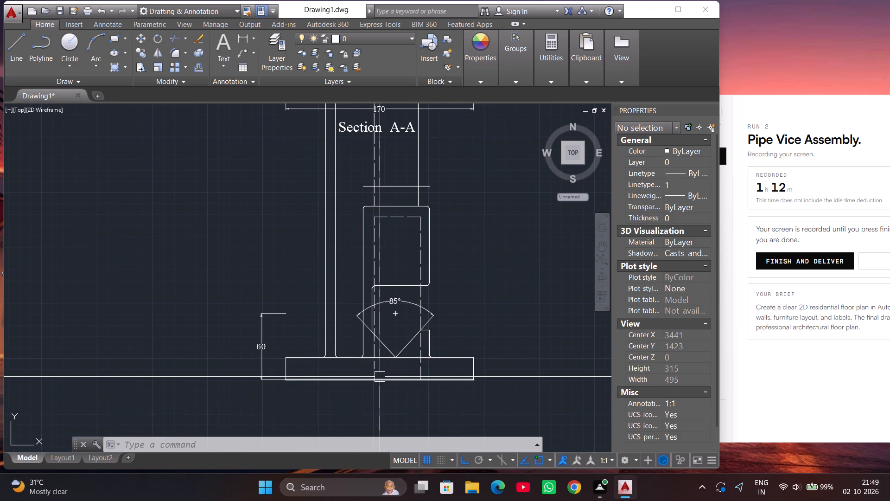
scroll(375, 421, up, 1)
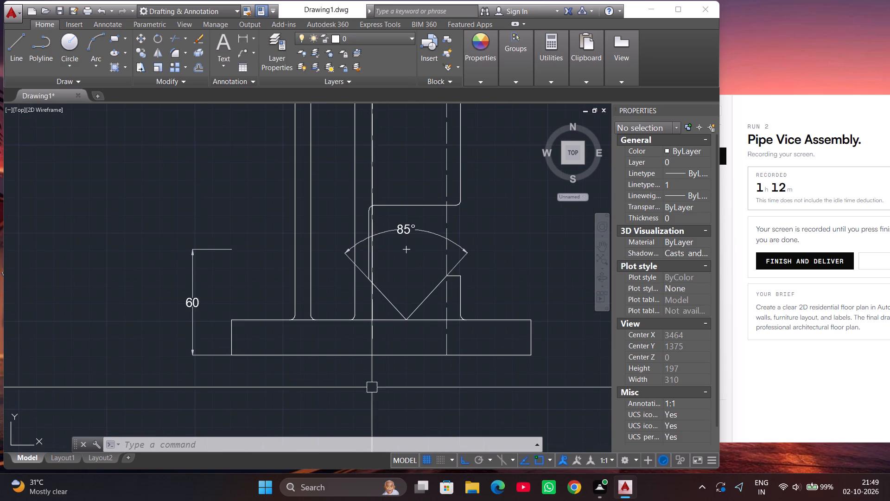
click(369, 334)
scroll(374, 381, up, 3)
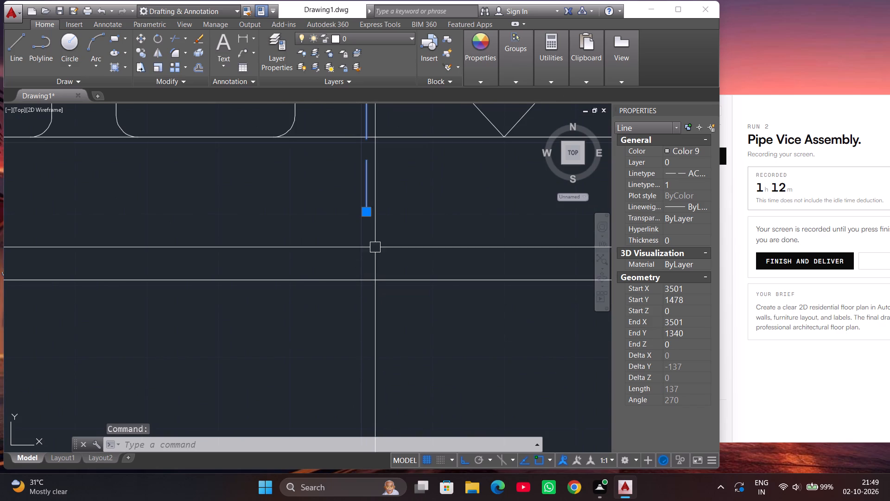
click(370, 214)
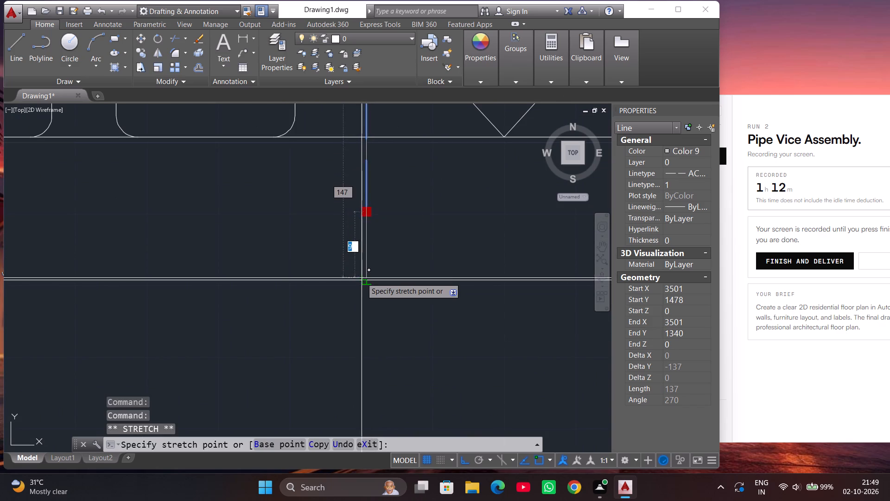
click(367, 283)
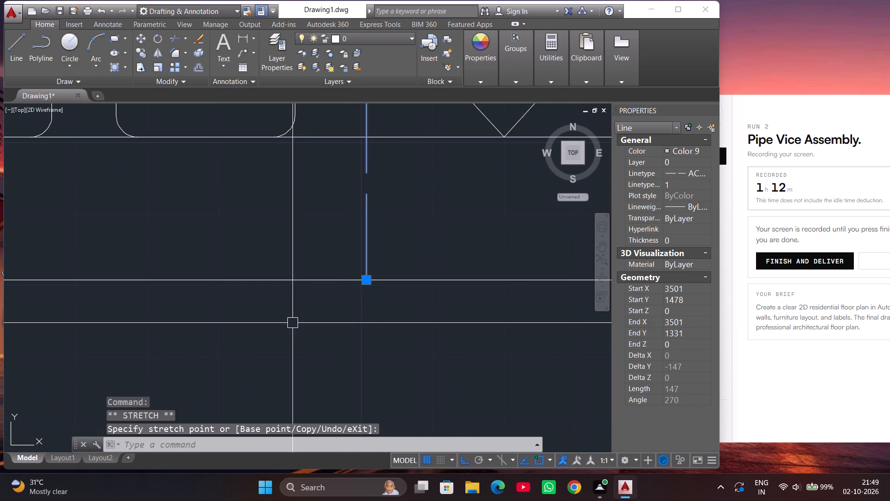
key(Escape)
Trim both dashed verticals across the open gap between the block's lower edge and the V notch.
scroll(292, 323, down, 4)
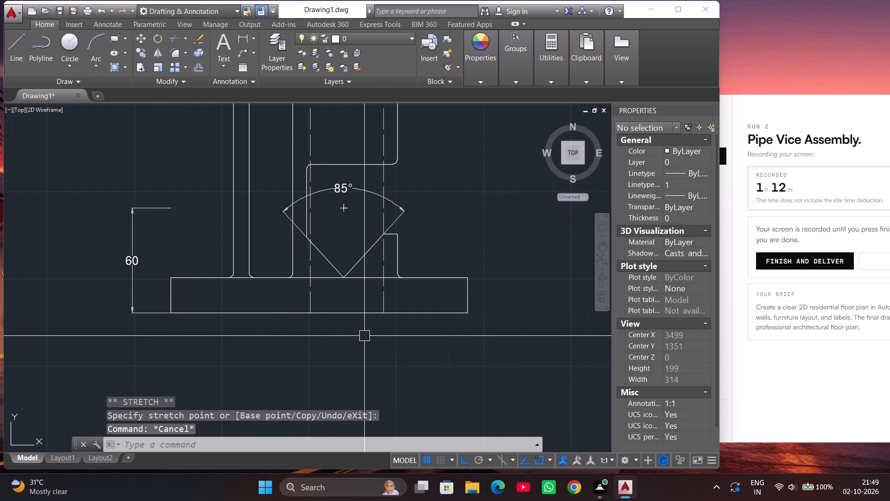
text(TR)
key(Return)
key(Return)
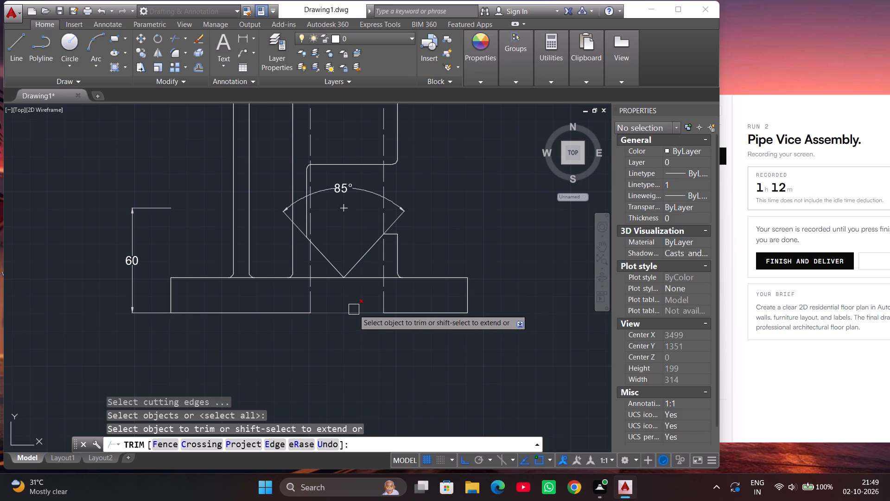
click(314, 225)
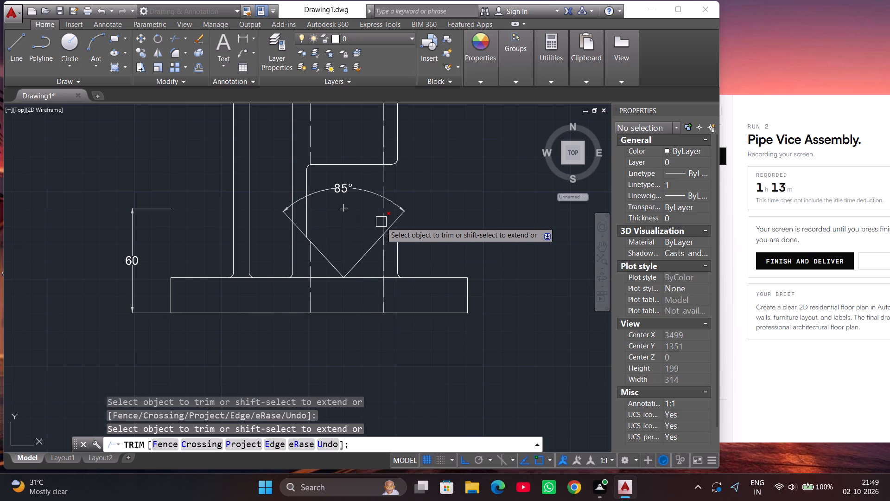
click(381, 222)
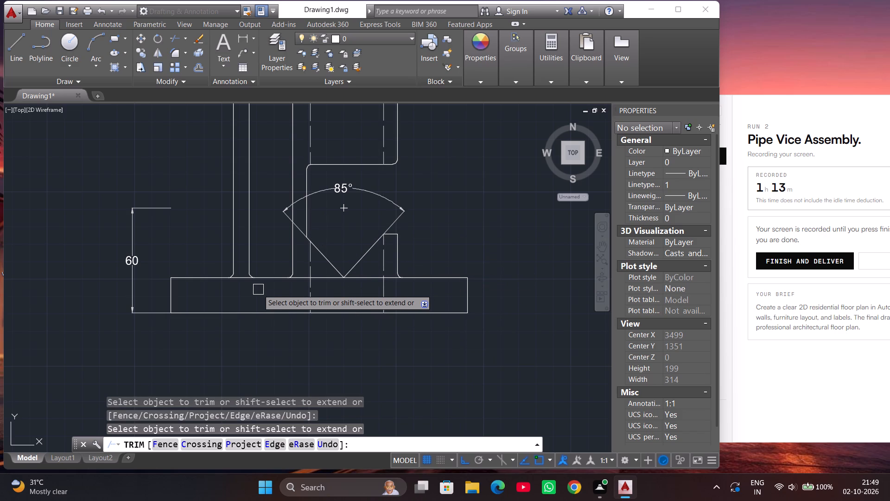
key(Escape)
Delete the dashed vertical projection line running from Section A-A down to the block's filleted top edge.
scroll(402, 327, down, 2)
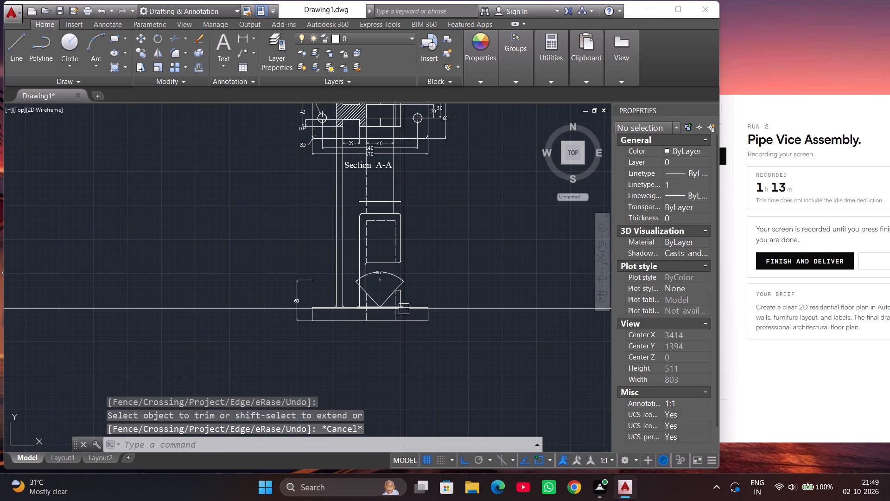
click(369, 186)
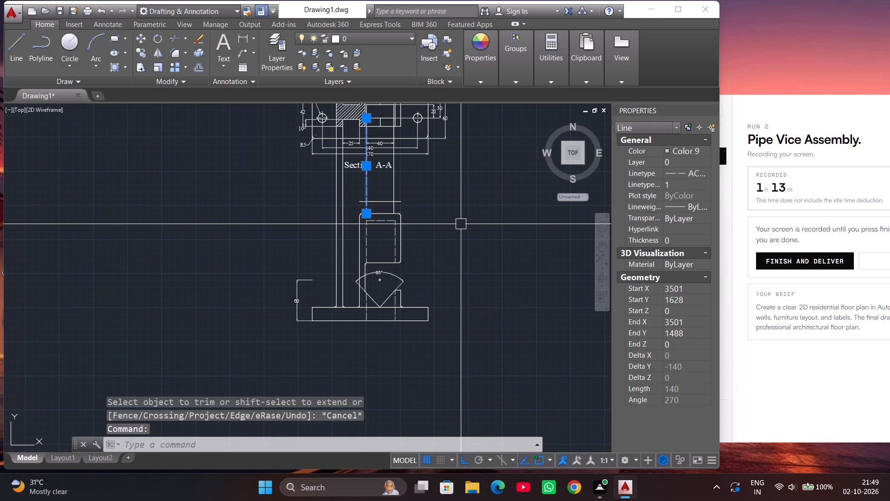
key(Delete)
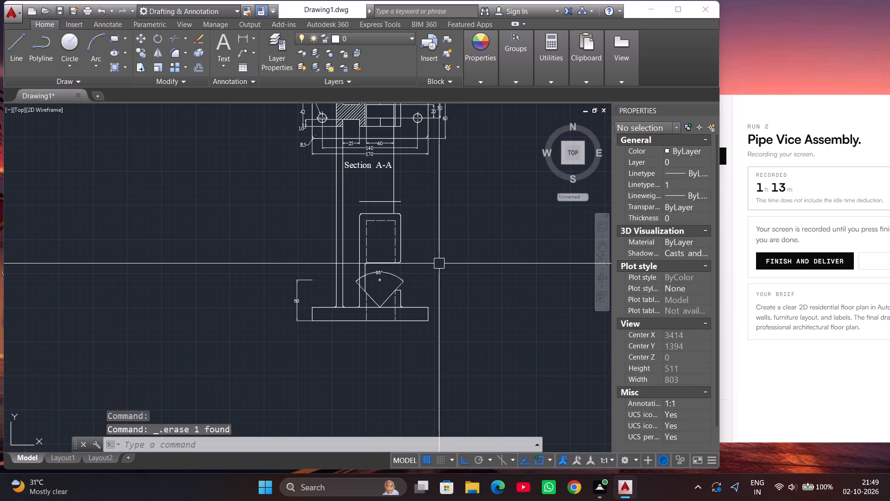
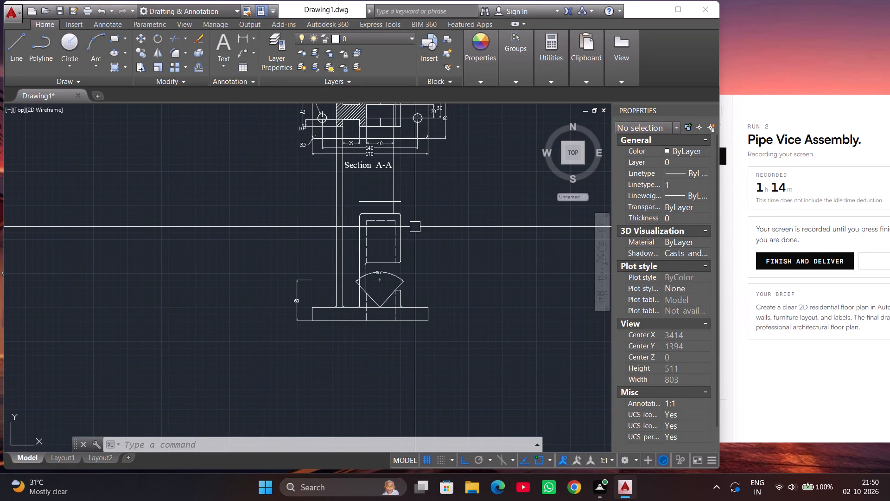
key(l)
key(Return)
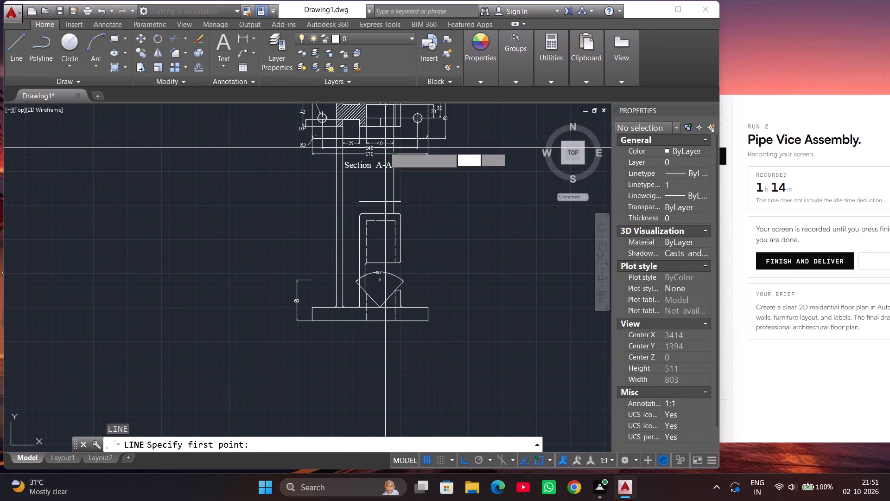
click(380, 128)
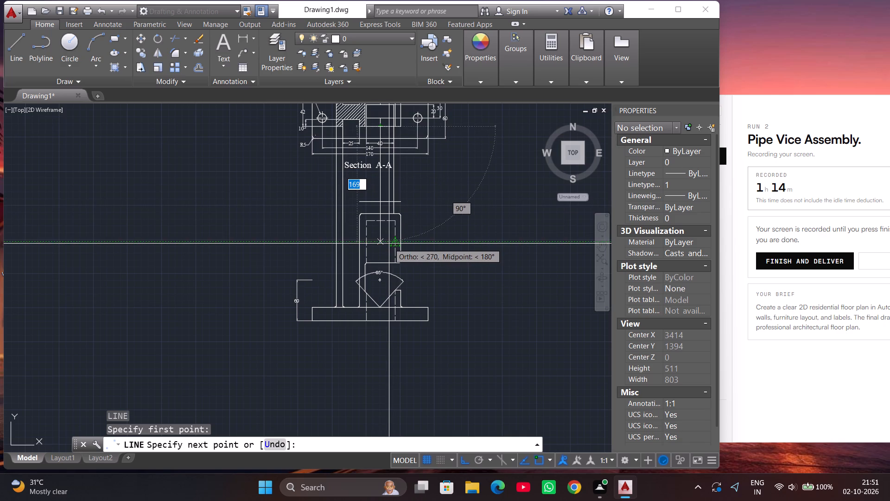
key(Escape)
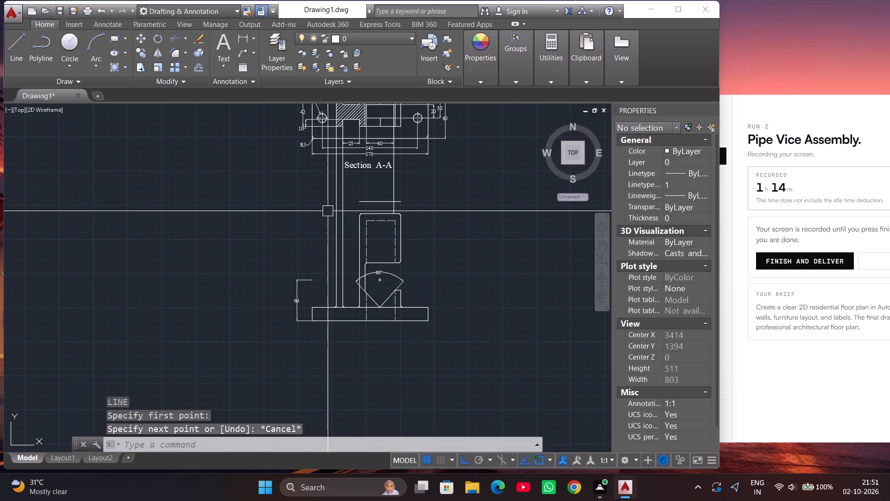
Draw a vertical centre line from the Section A-A view down to the middle of the rounded block's top edge.
key(l)
key(Return)
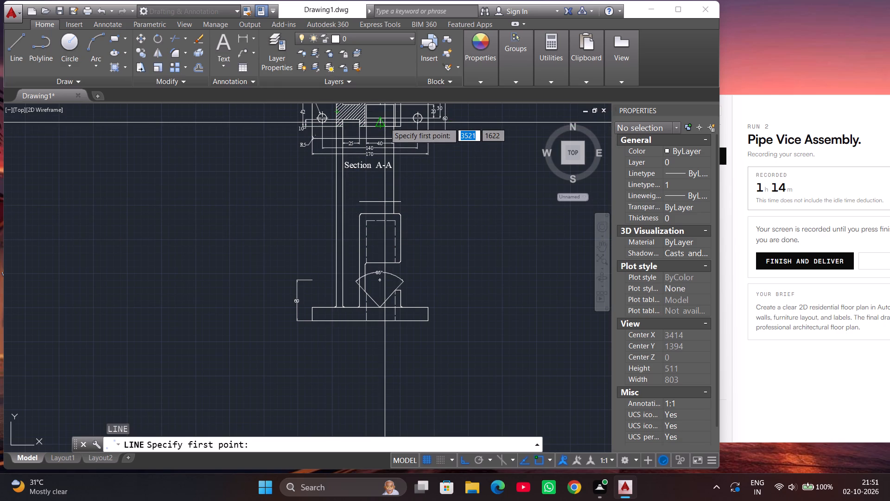
click(381, 125)
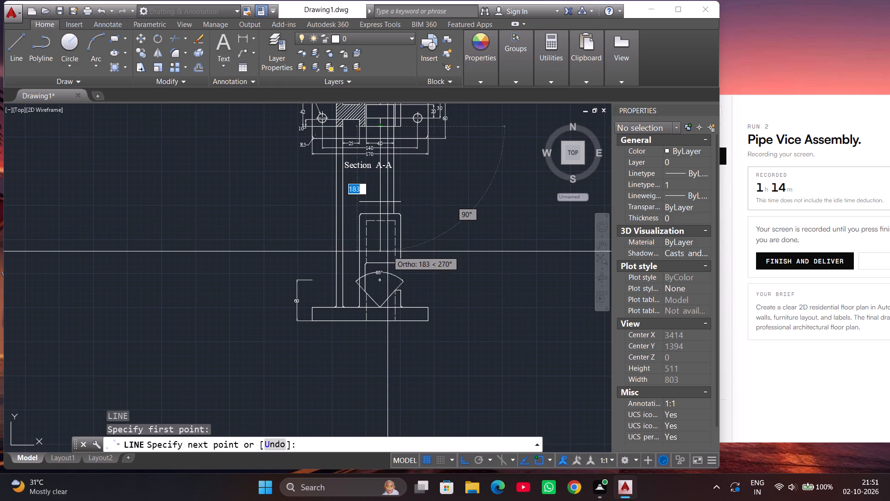
click(383, 215)
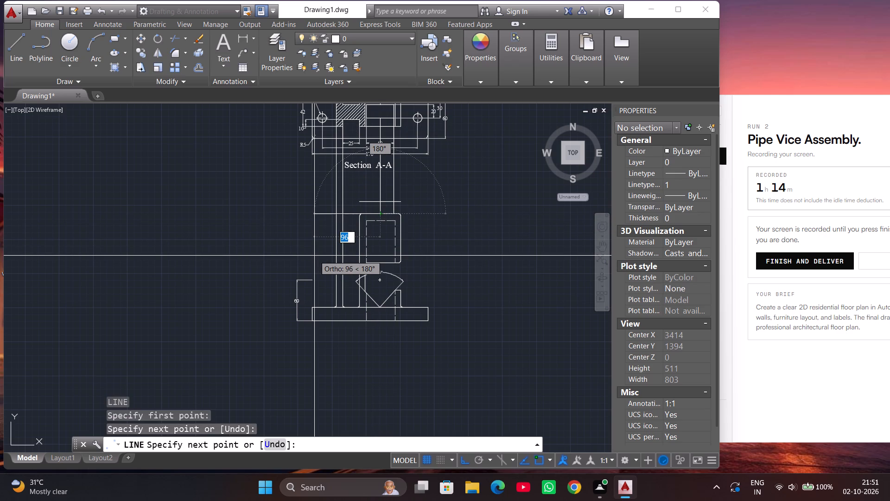
key(Escape)
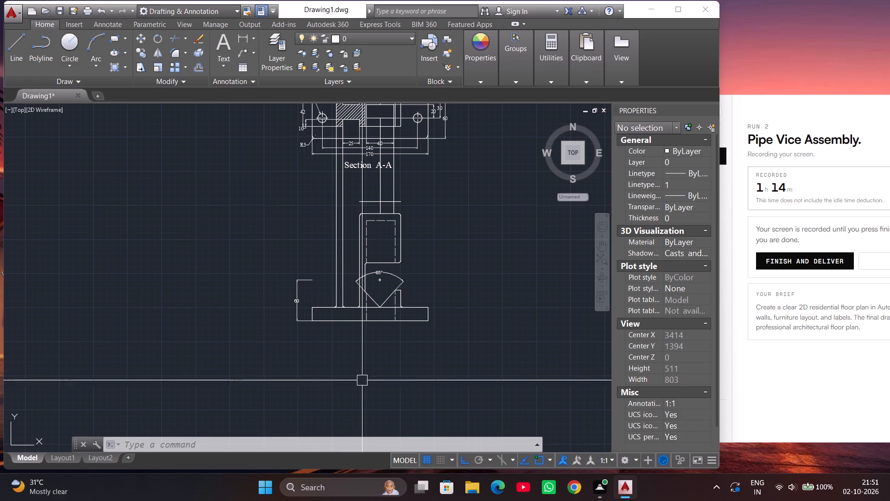
Offset the new vertical centre line by 10 to both its right and left sides.
scroll(383, 176, up, 2)
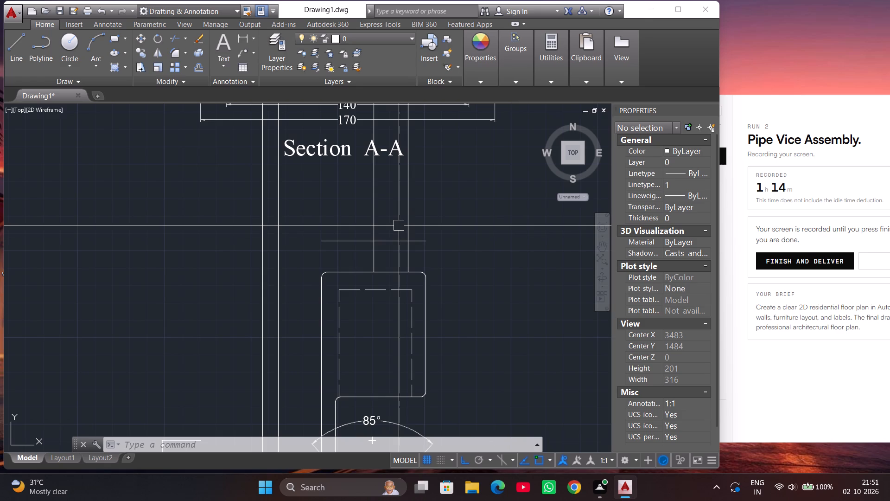
text(OF)
key(Return)
key(Return)
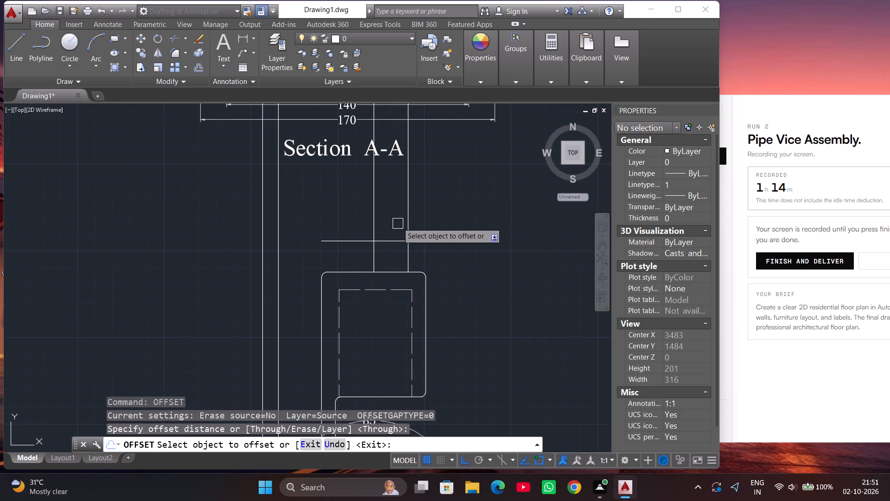
click(375, 221)
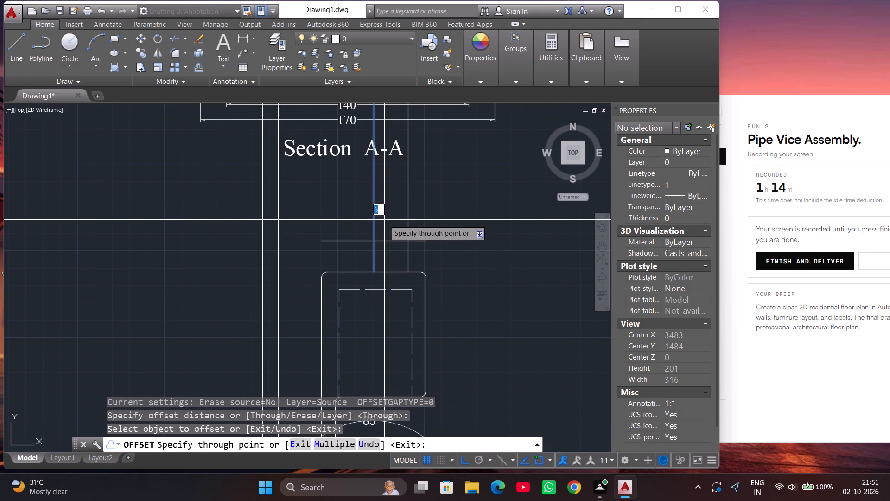
key(3)
key(BackSpace)
text(10)
key(Return)
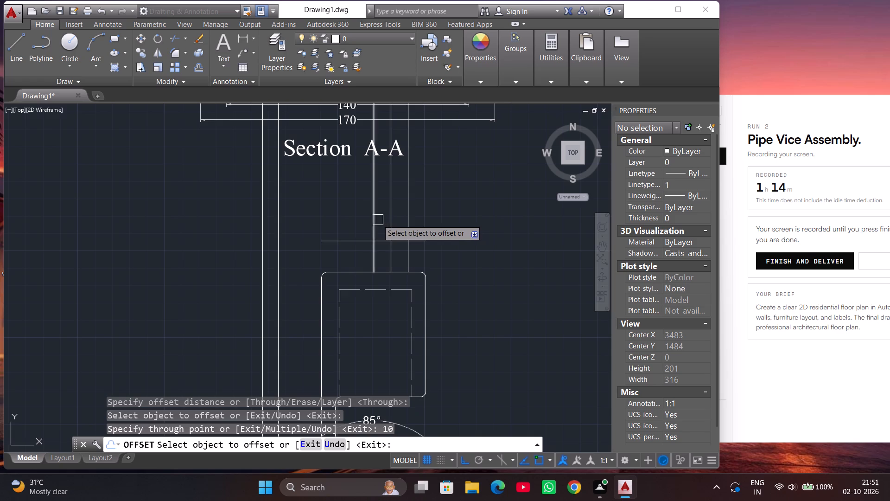
click(375, 220)
text(10)
key(Return)
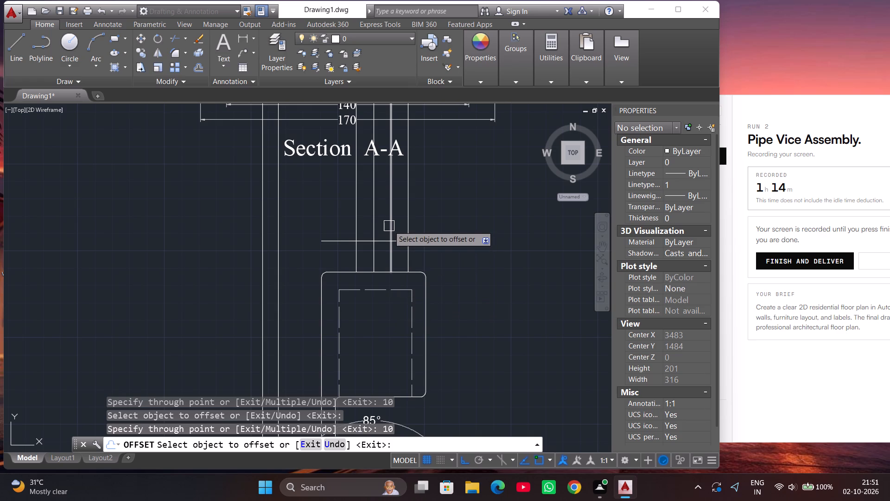
Offset the vertical centre line about 15 to its right.
click(375, 214)
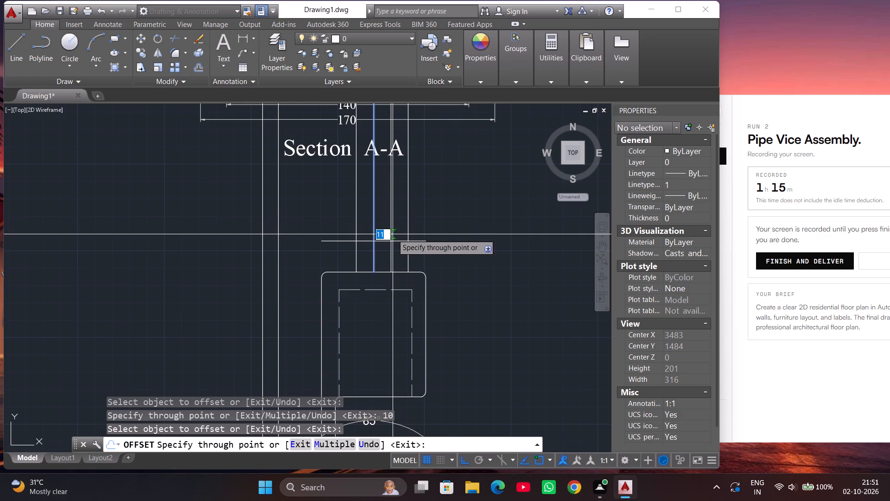
click(400, 231)
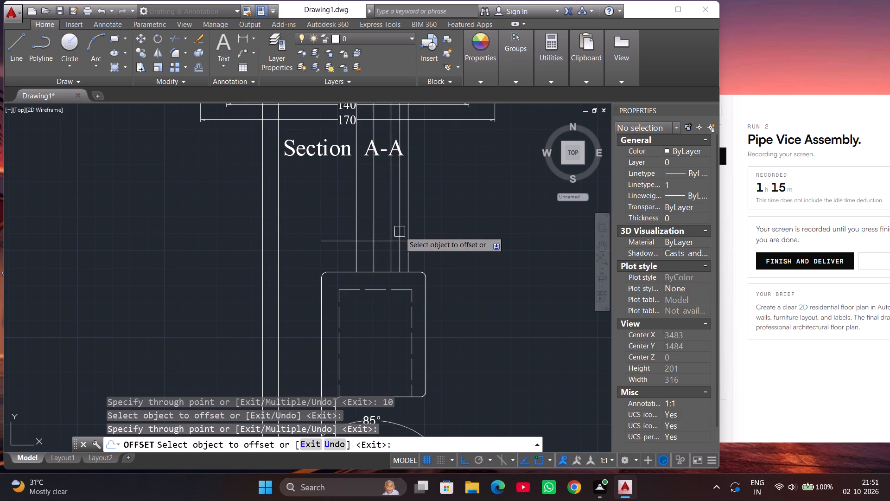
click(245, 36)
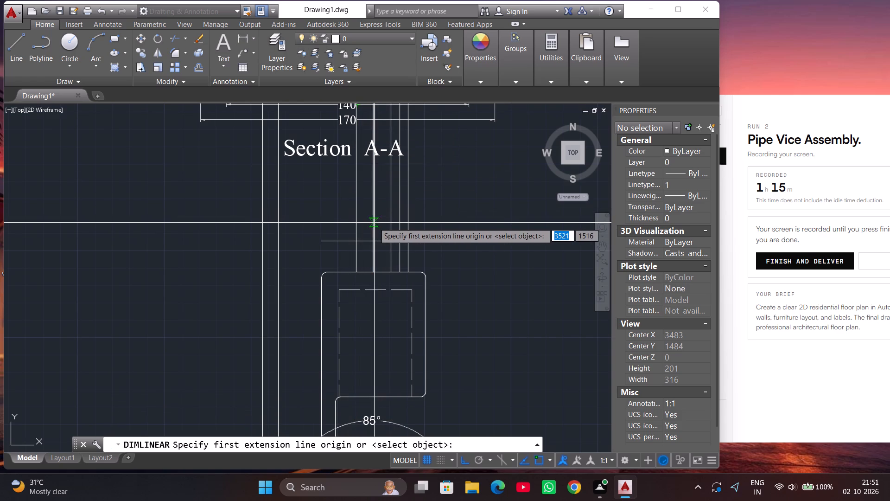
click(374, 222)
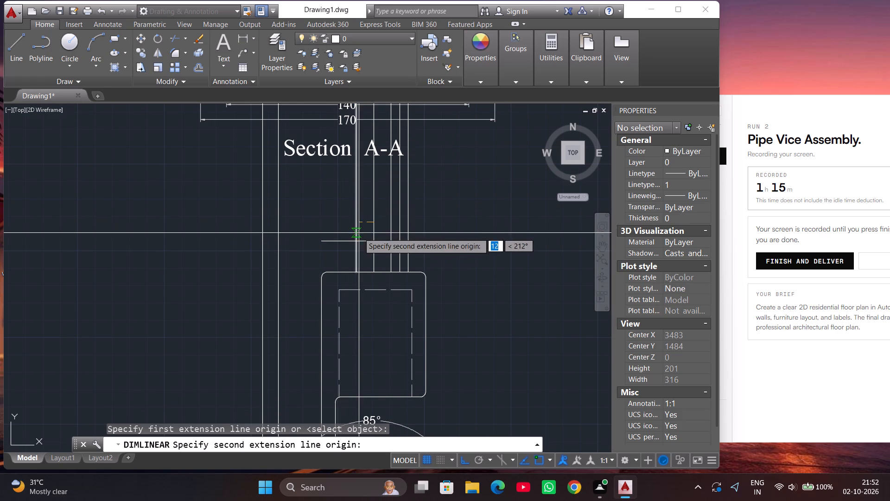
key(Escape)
Offset the vertical centre line about 15 to its left.
text(OF)
key(Return)
key(Return)
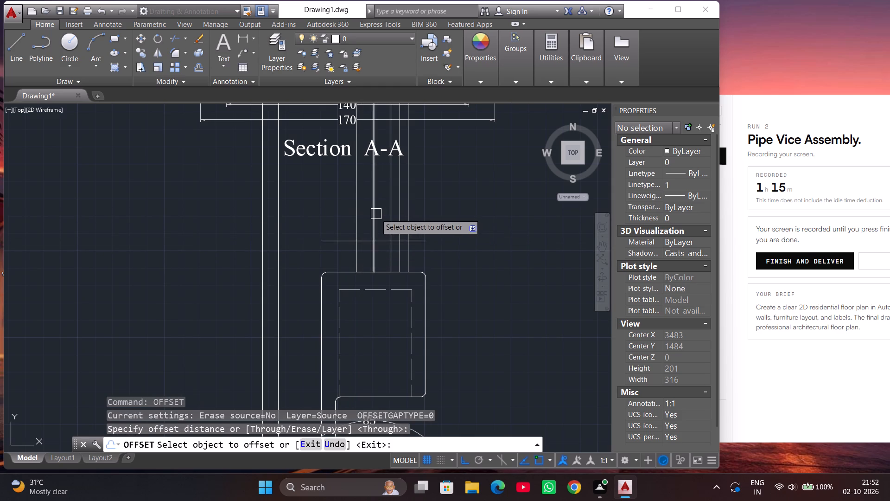
click(376, 214)
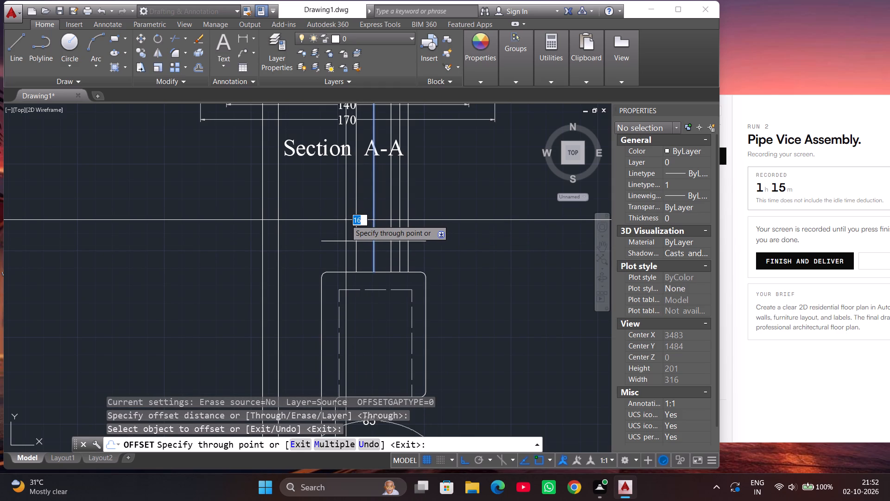
click(347, 220)
key(Escape)
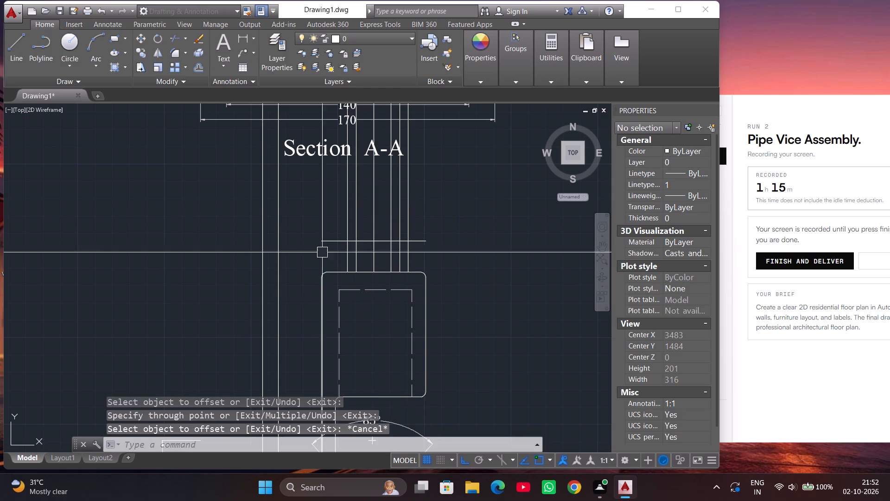
key(Escape)
key(Escape)
Delete the rightmost vertical projection line running down to the rounded block's top edge.
click(409, 222)
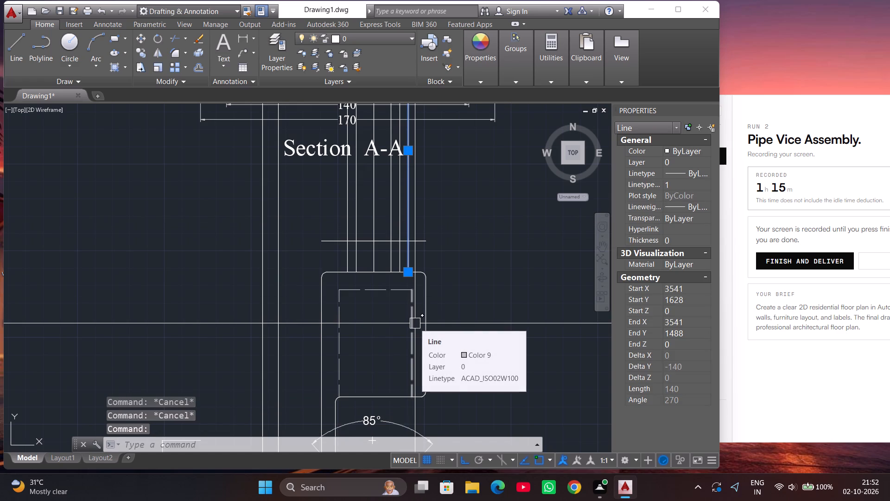
key(Delete)
Shorten the horizontal line above the rounded block to 30, with its ends on the two outer offset lines.
scroll(412, 327, down, 2)
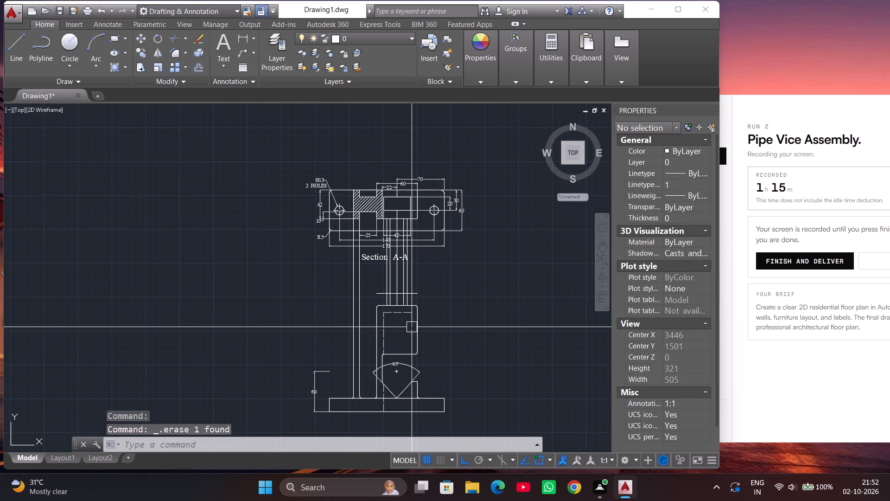
scroll(420, 285, up, 2)
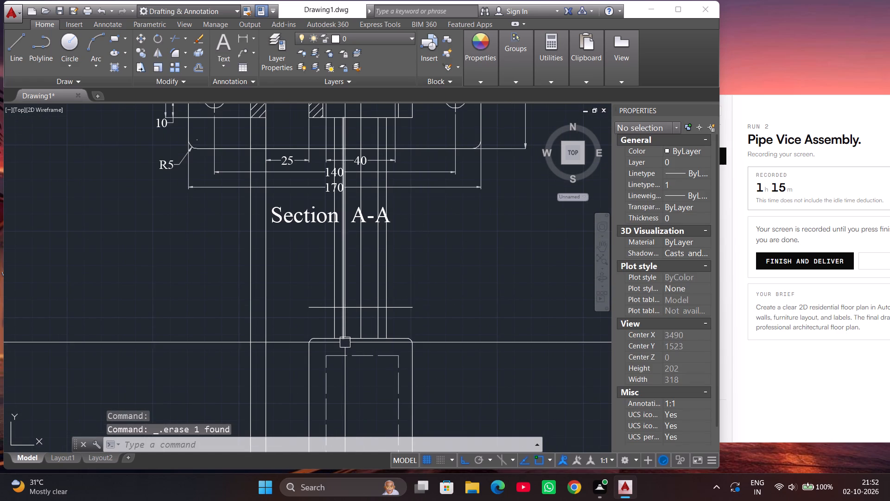
scroll(349, 348, up, 1)
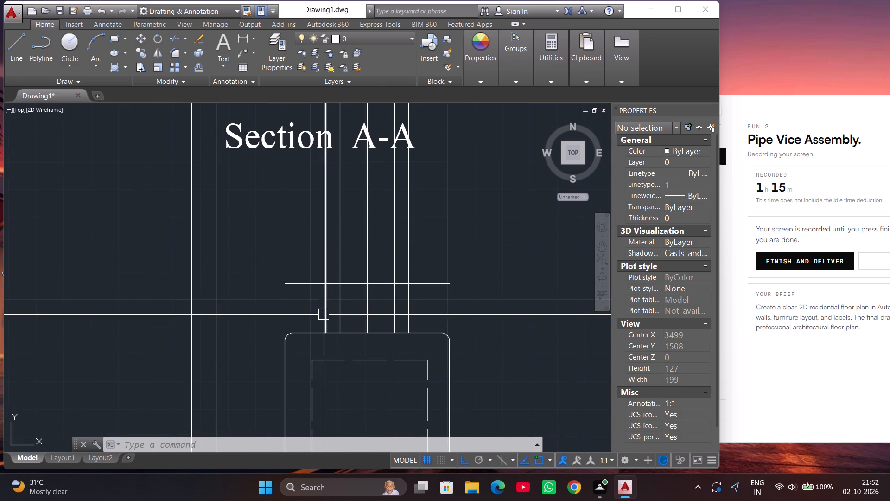
scroll(321, 349, up, 1)
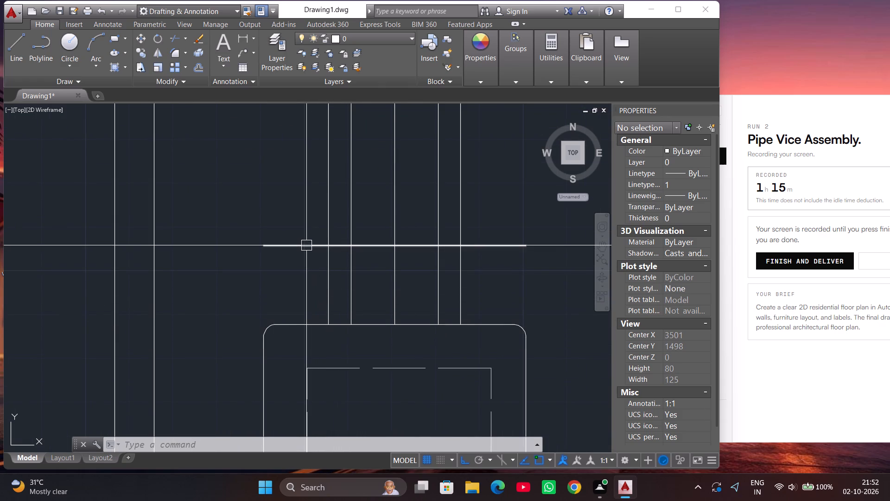
click(306, 245)
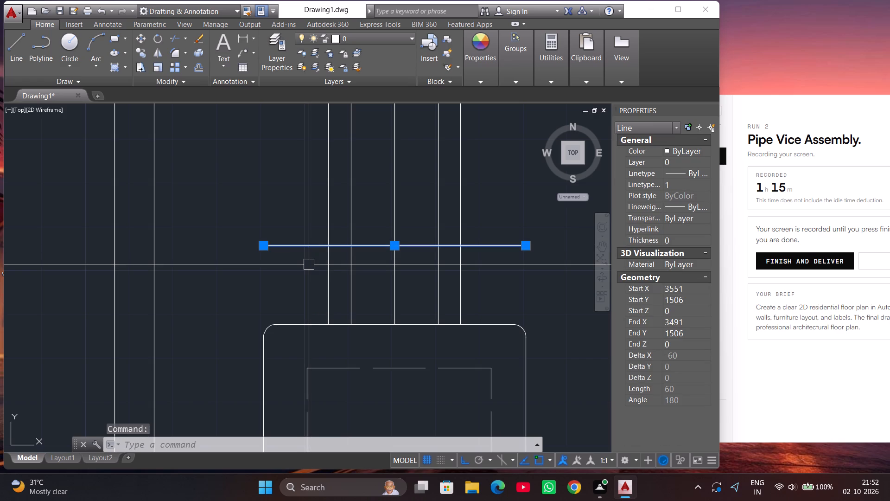
click(265, 245)
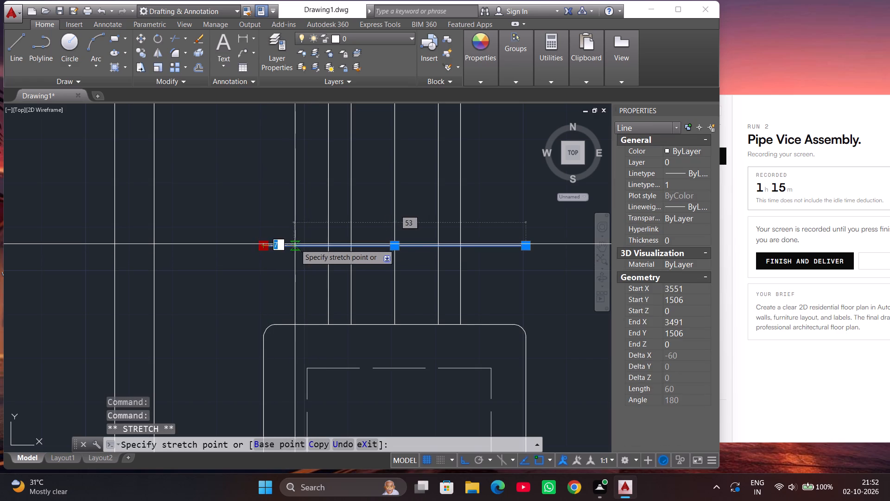
click(325, 243)
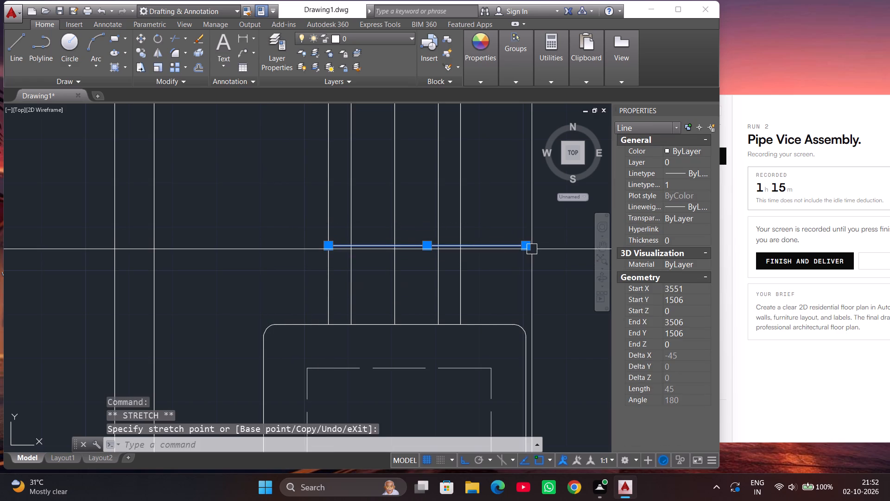
click(528, 249)
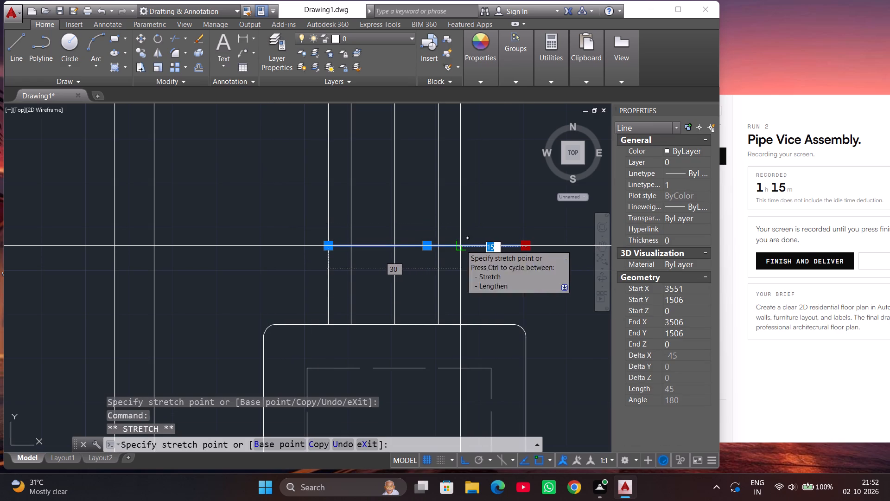
click(461, 245)
key(Escape)
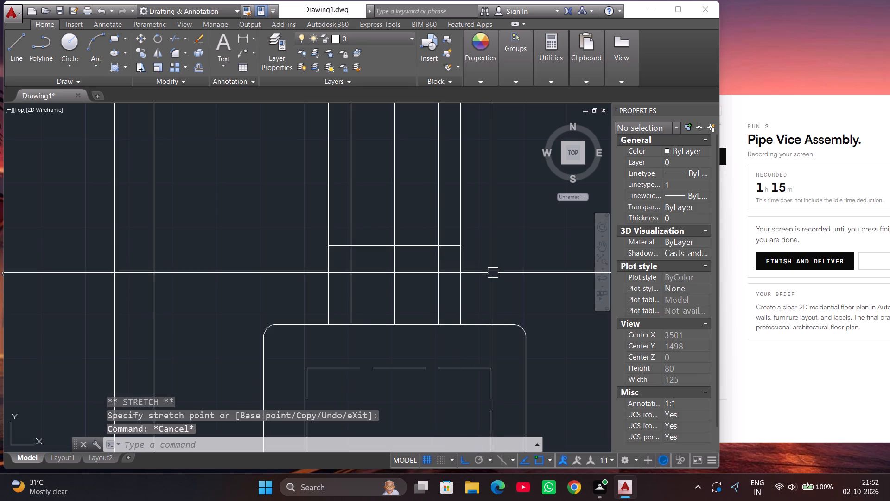
Fillet the corner between the left outer vertical line and the rounded block's top edge with radius 3.
scroll(477, 247, up, 3)
scroll(502, 284, down, 2)
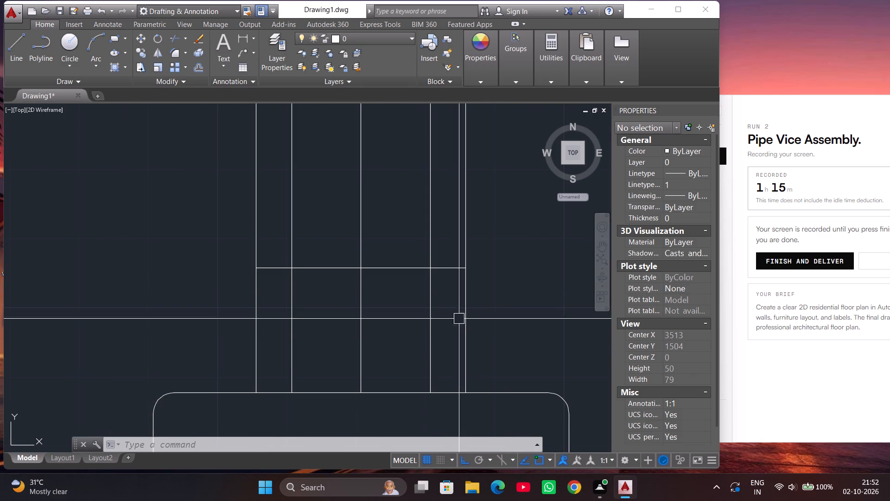
scroll(493, 277, down, 1)
text(FI)
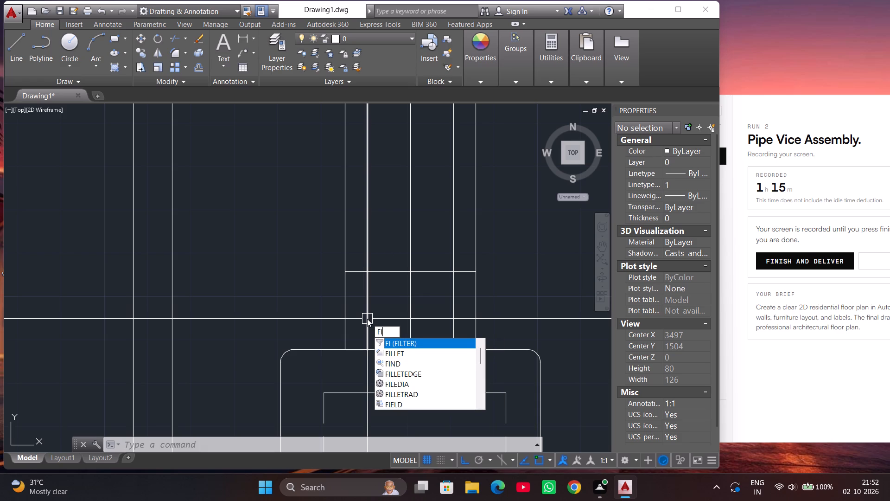
key(BackSpace)
key(Return)
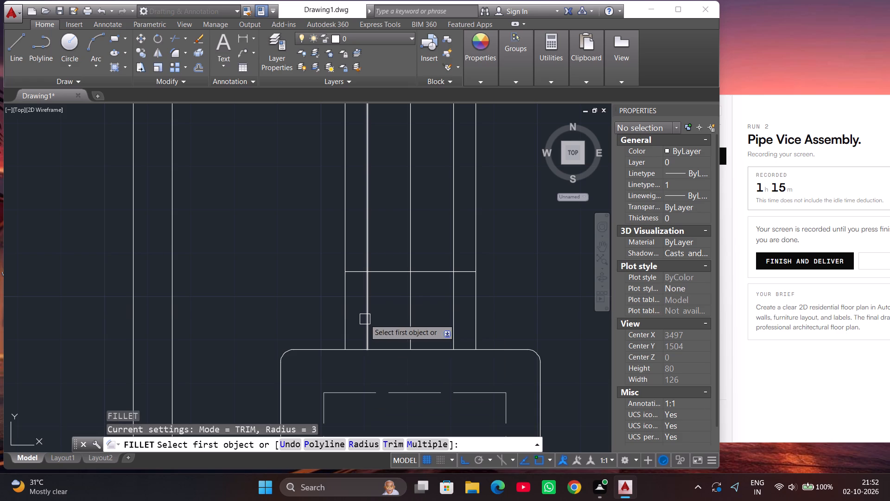
click(352, 445)
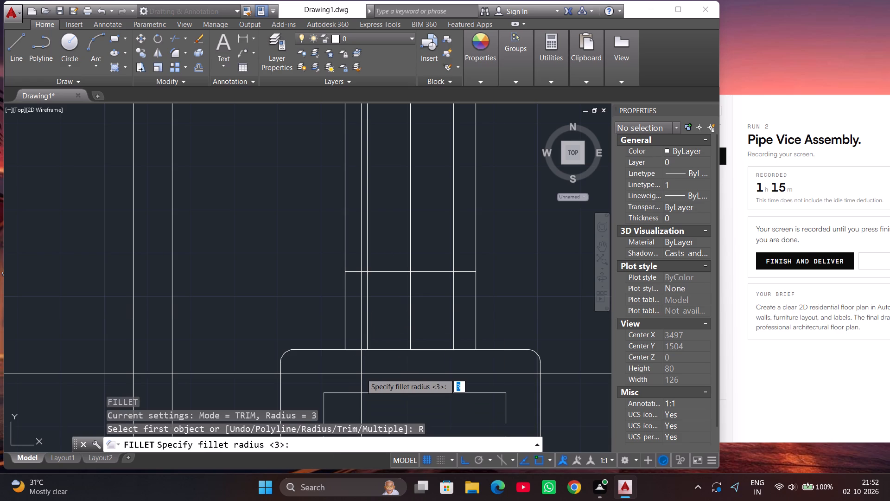
key(Return)
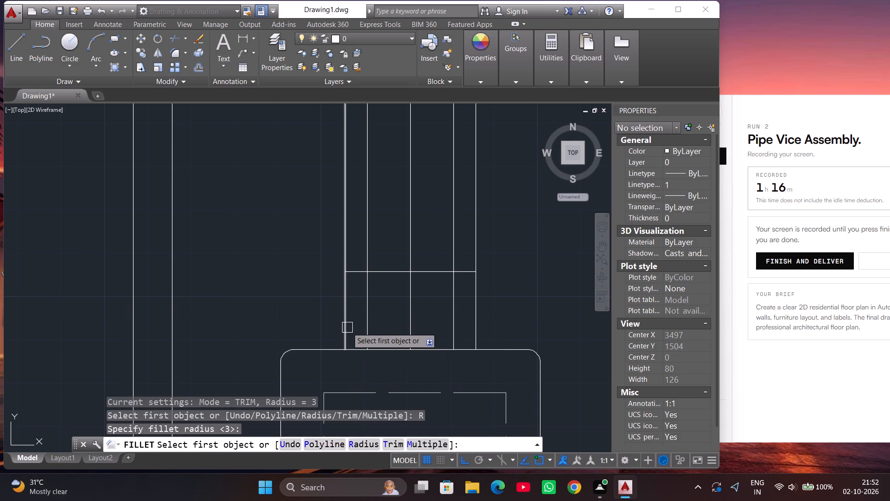
click(347, 327)
click(331, 347)
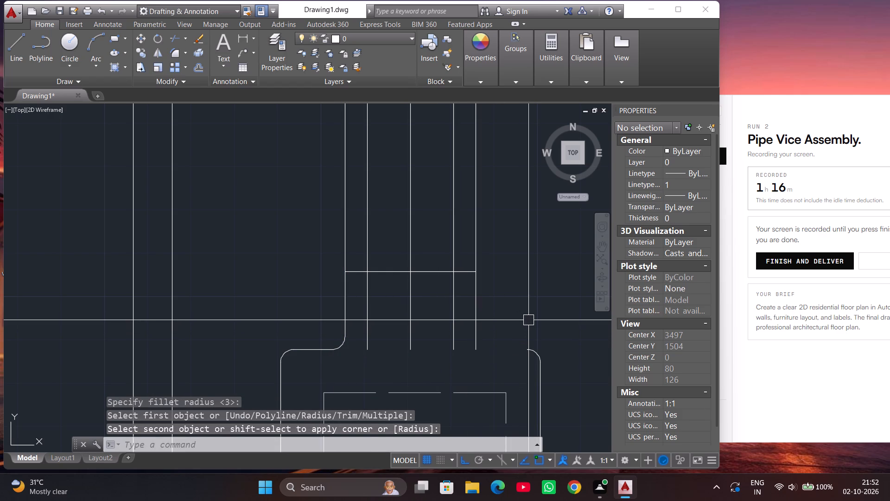
Draw a horizontal line along the rounded block's top edge, from its right corner arc to the end of the neck's left fillet.
key(l)
key(Return)
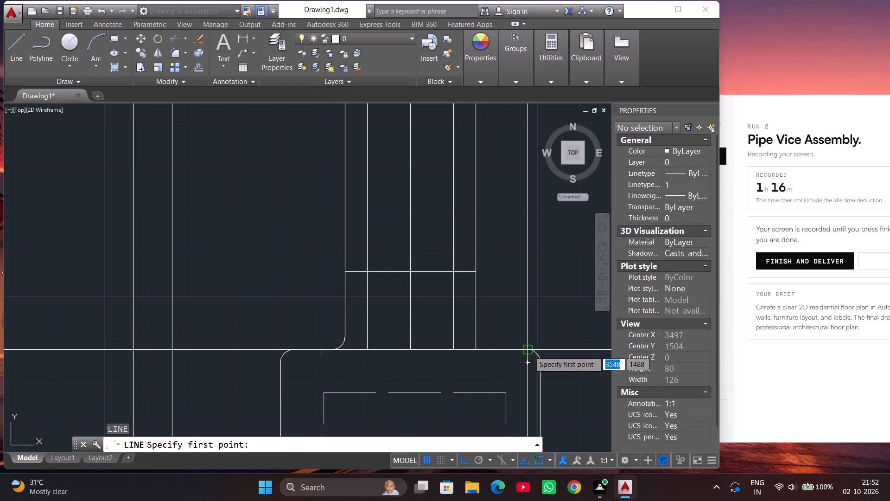
click(527, 350)
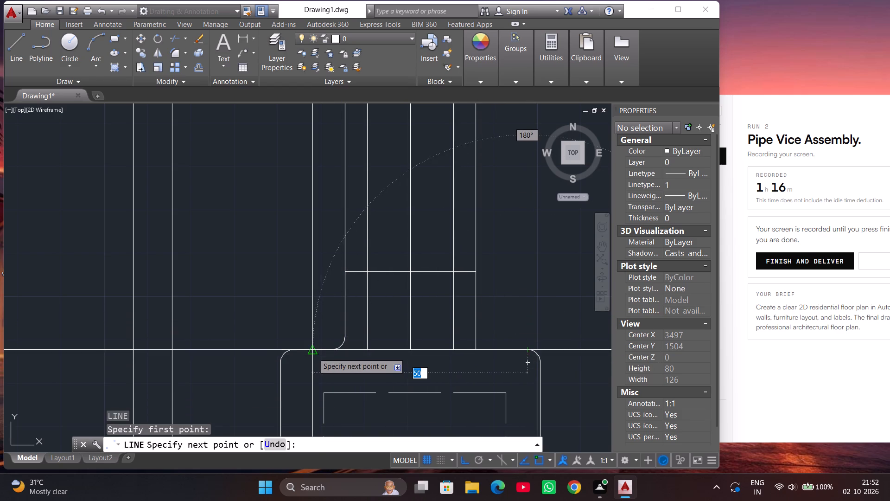
click(329, 347)
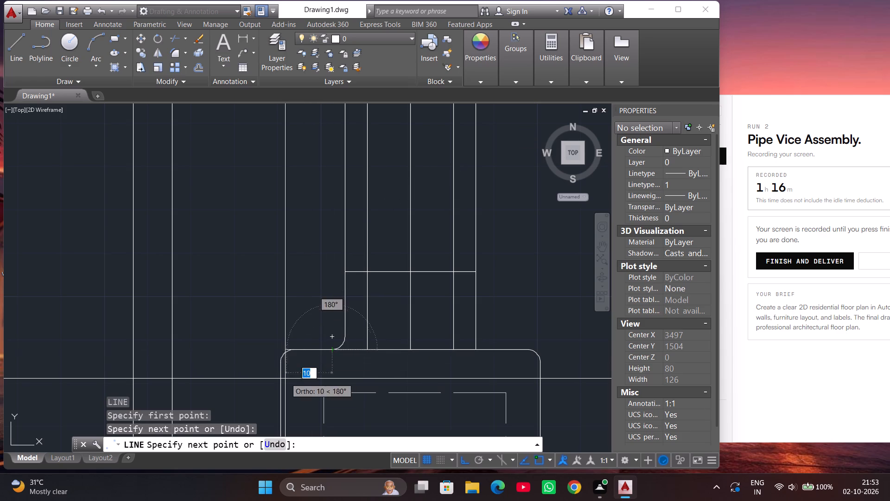
key(Escape)
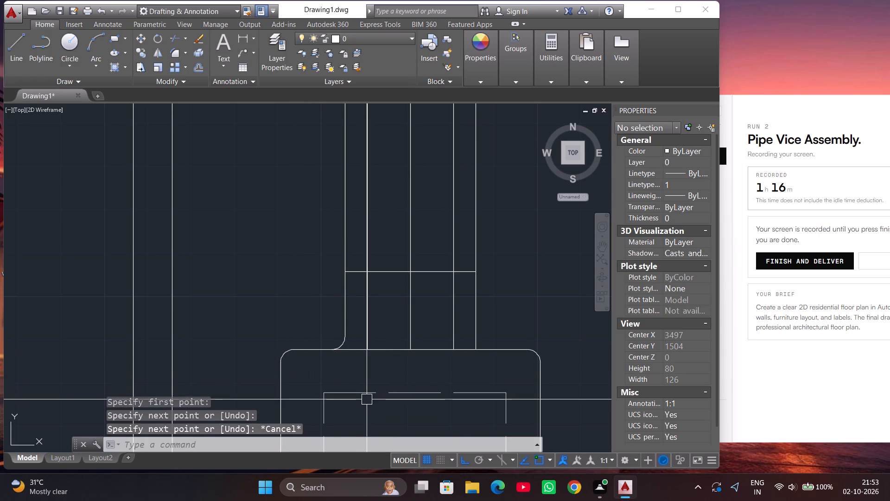
Fillet the corner between the right outer vertical line and the rounded block's top edge with radius 3.
key(f)
key(Return)
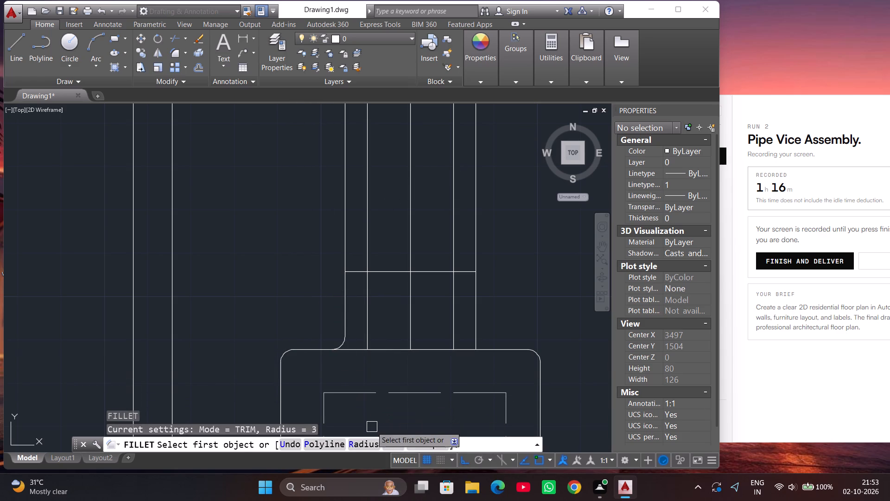
click(370, 439)
key(Return)
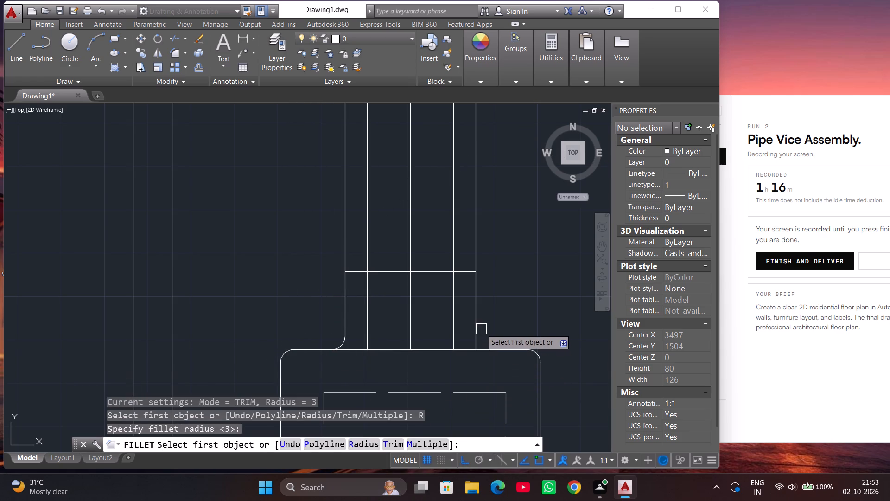
click(479, 327)
click(495, 348)
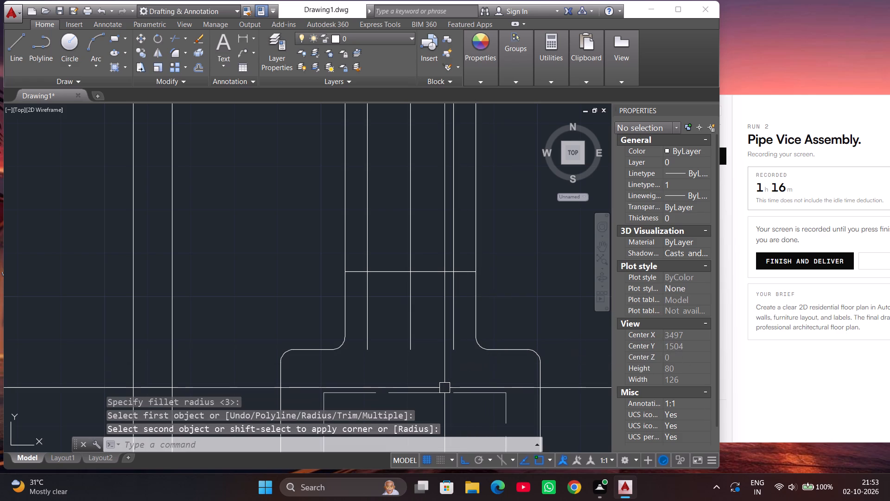
key(Escape)
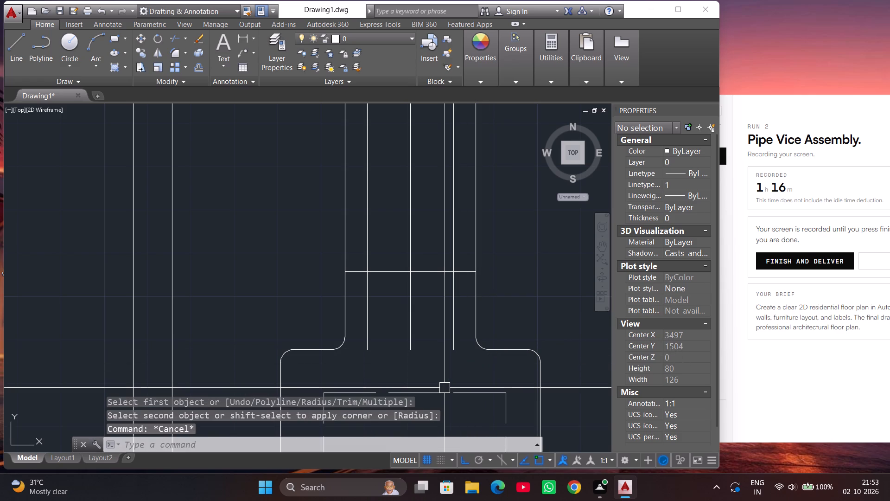
Close the gap in the rounded block's top edge with a horizontal line about 36 long between the two neck fillets.
key(l)
key(Return)
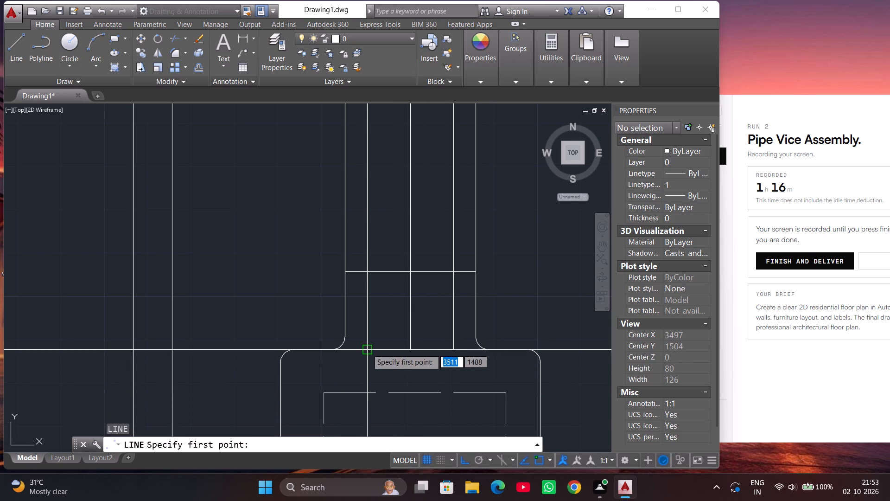
click(332, 352)
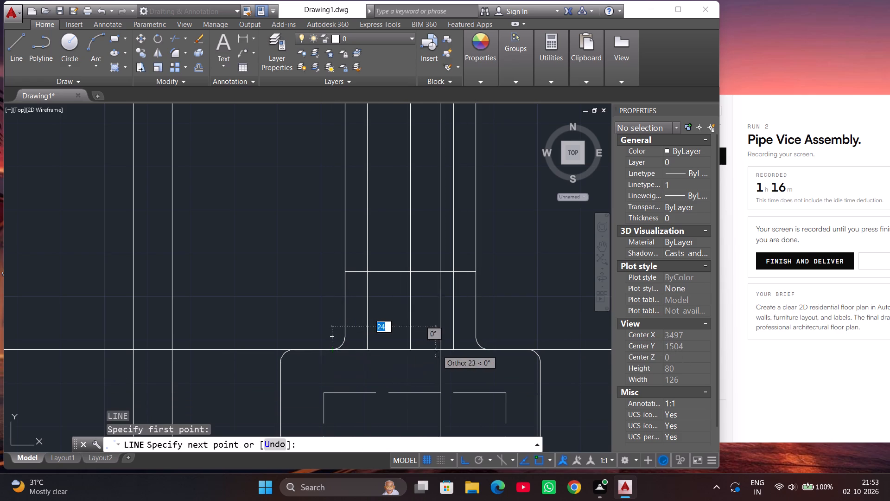
click(488, 352)
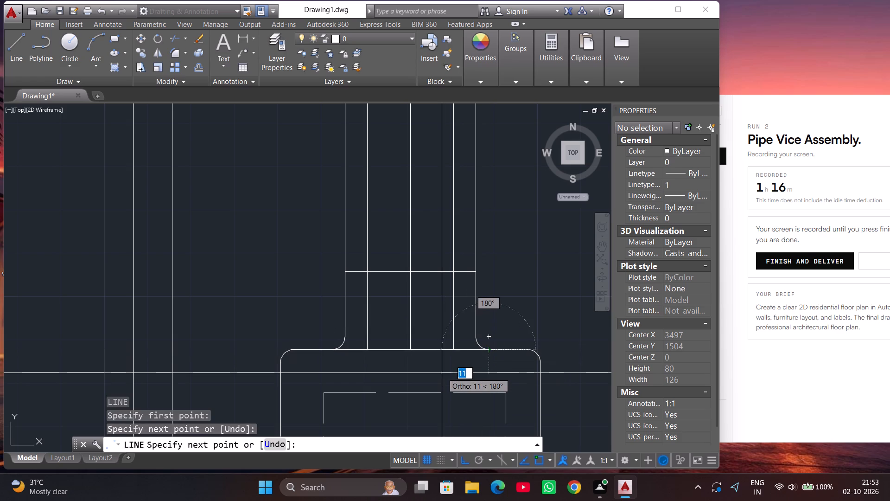
key(Escape)
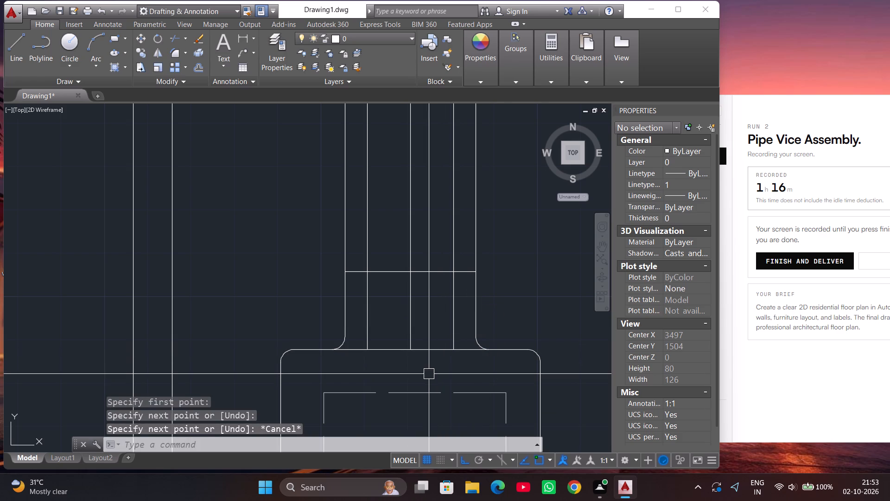
Shorten the two outer vertical neck lines to 15, so their upper ends meet the horizontal line above the rounded block.
scroll(407, 355, down, 1)
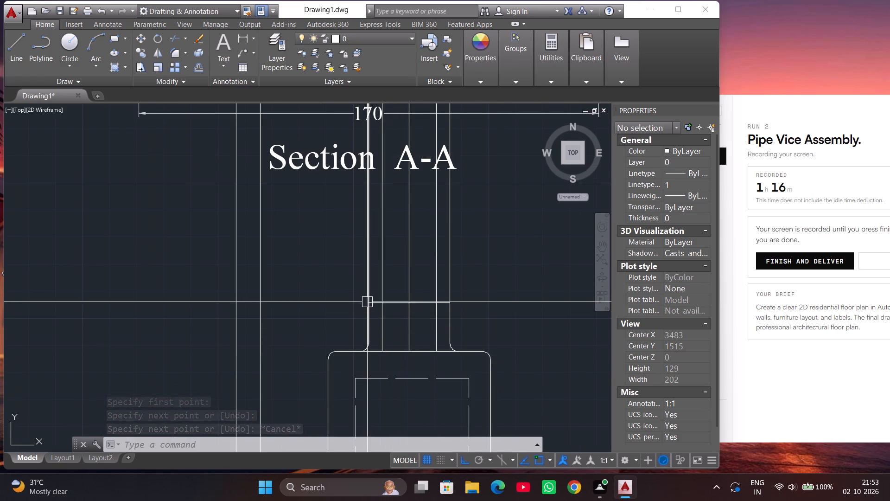
click(367, 257)
scroll(376, 315, down, 2)
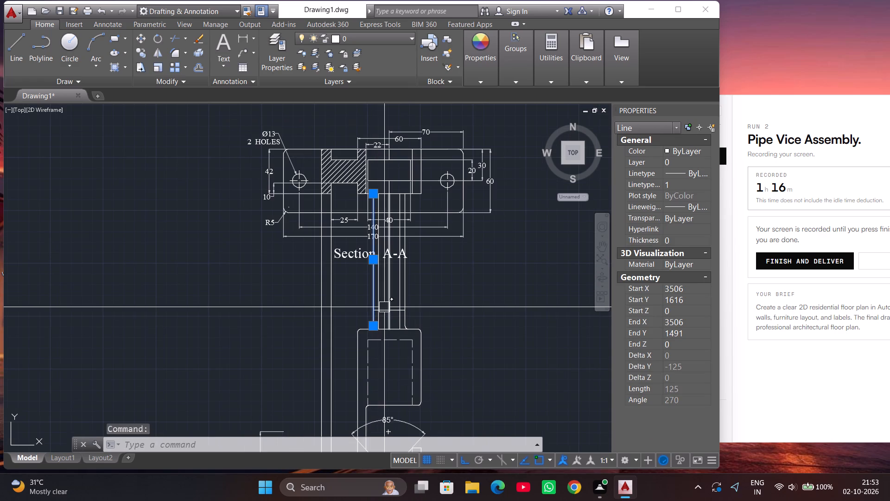
click(375, 197)
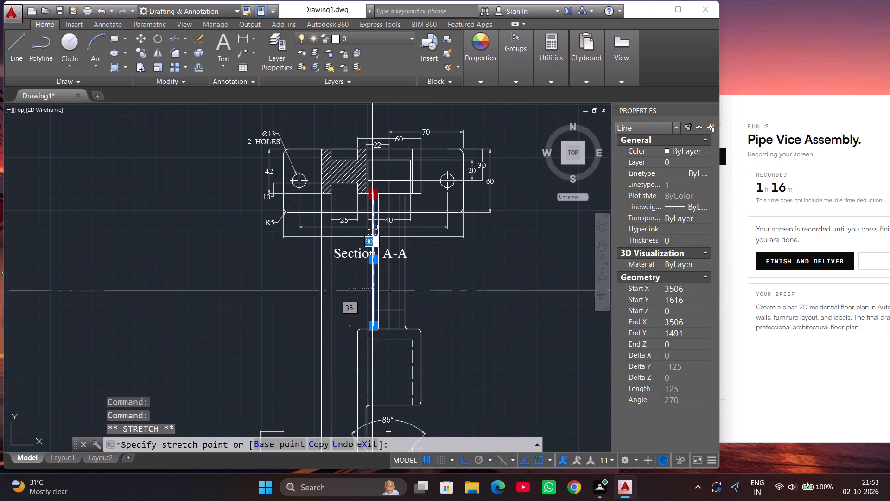
click(372, 308)
key(Escape)
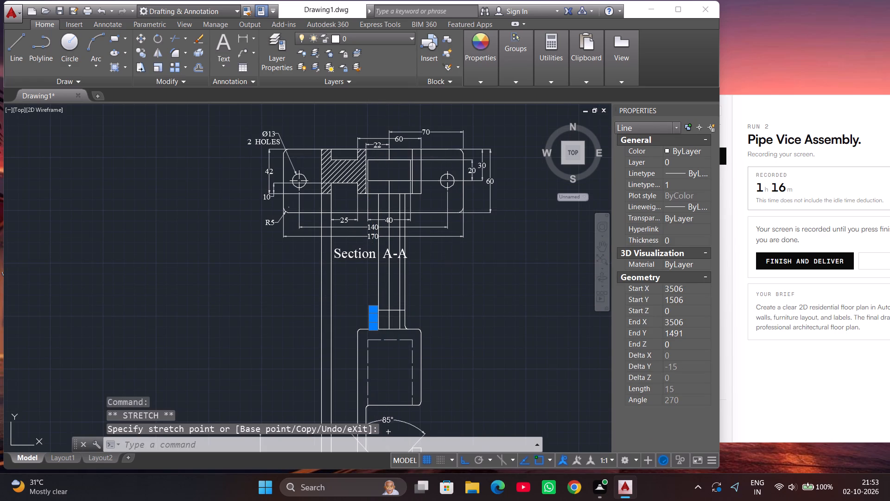
click(403, 272)
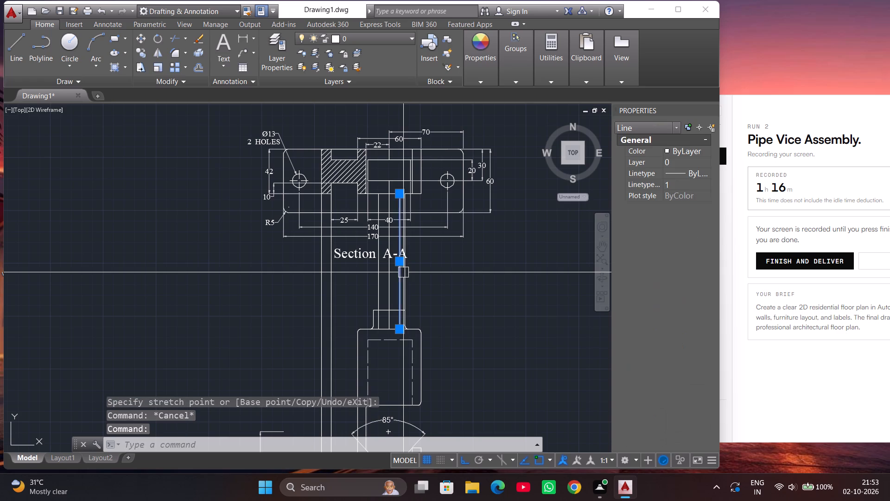
key(Escape)
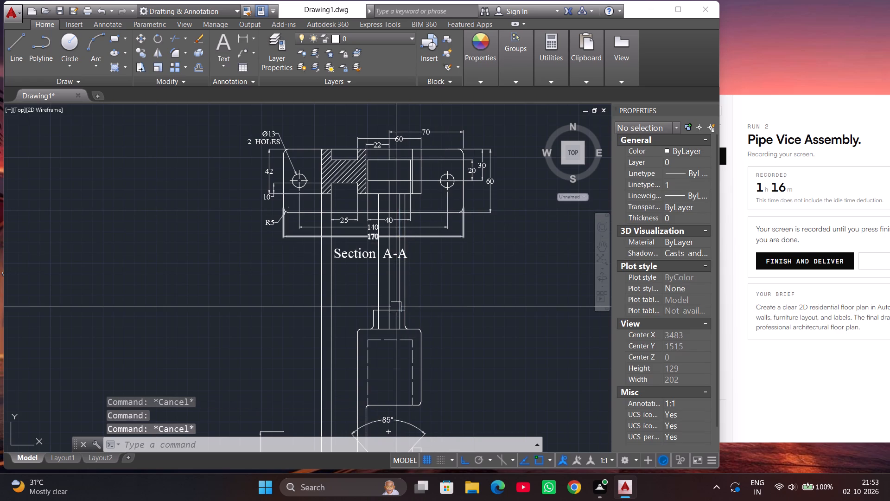
click(408, 297)
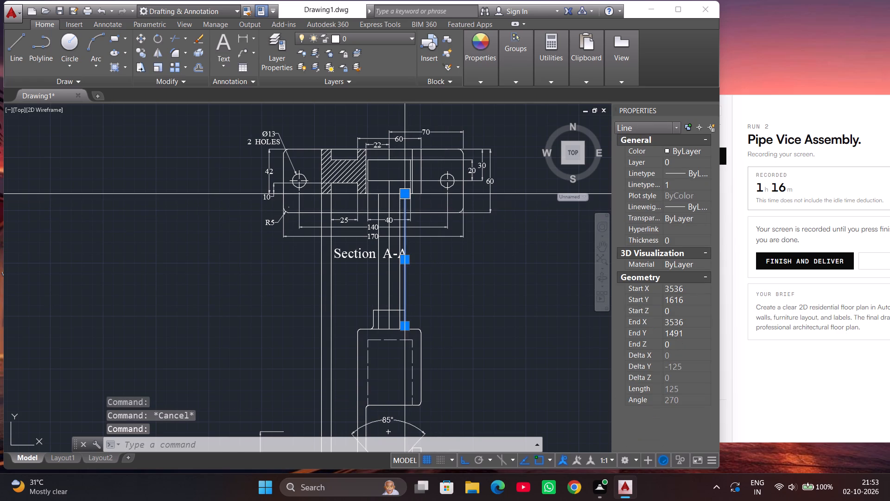
click(407, 193)
click(407, 312)
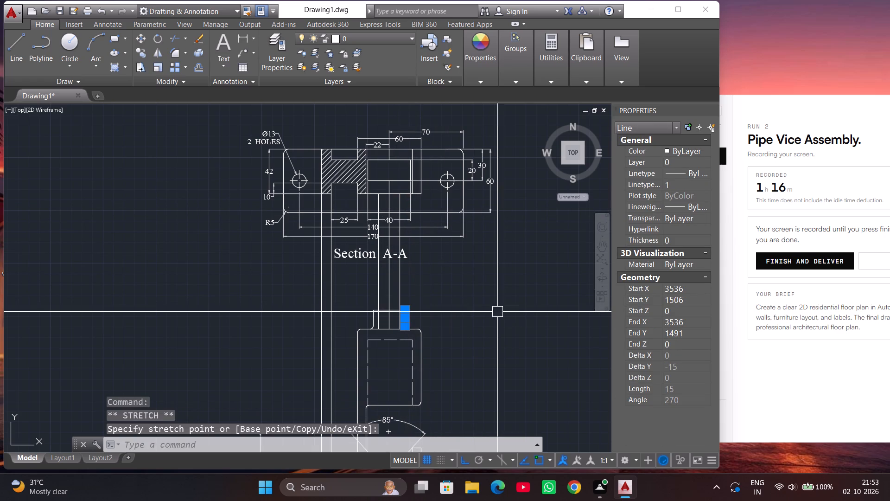
key(Escape)
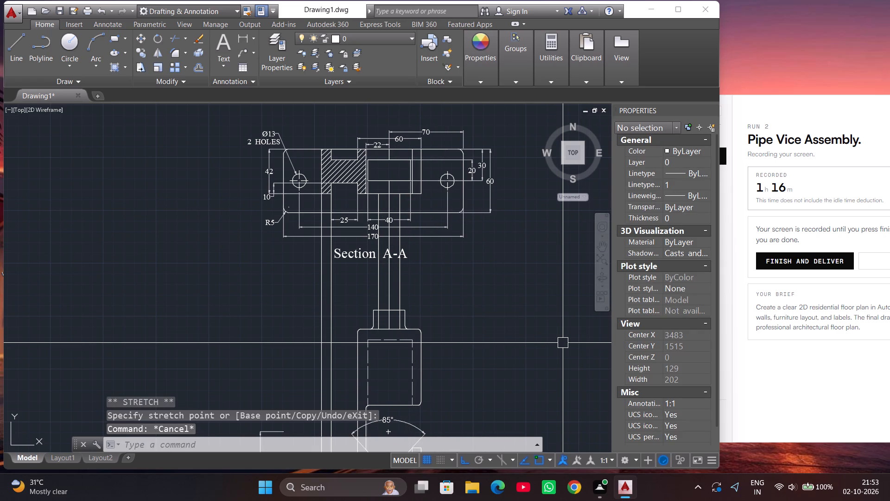
Change the three inner vertical projection lines to the ACAD_ISO02W100 dashed linetype and colour 9.
click(400, 295)
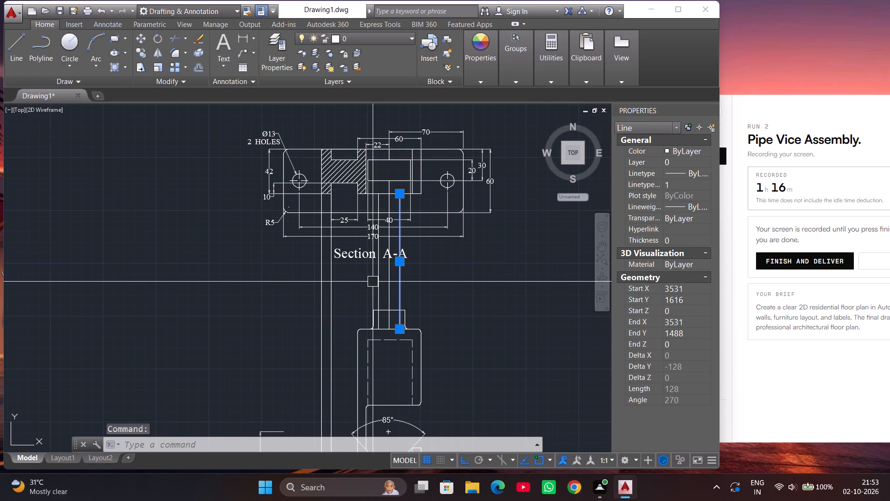
click(377, 282)
click(389, 281)
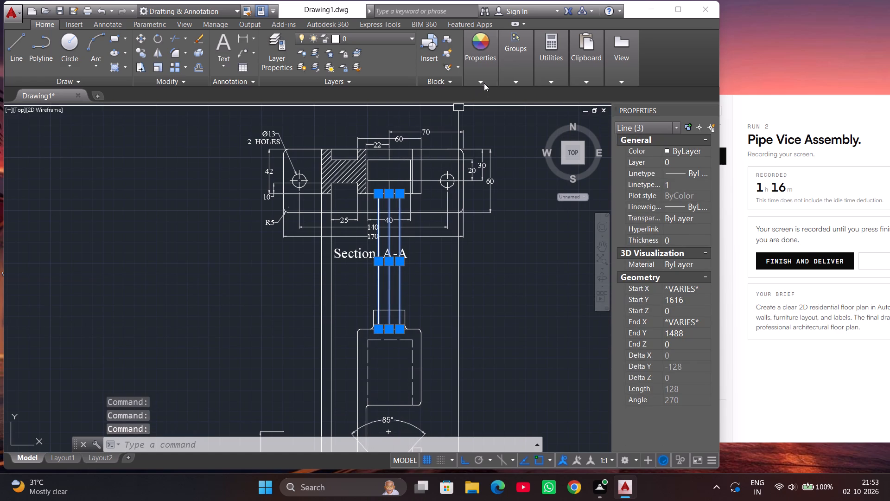
click(485, 82)
click(563, 117)
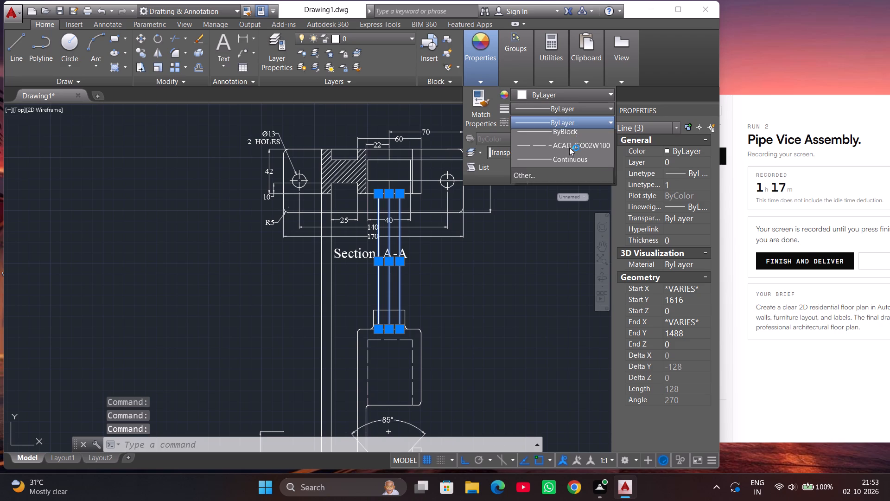
click(573, 160)
click(549, 98)
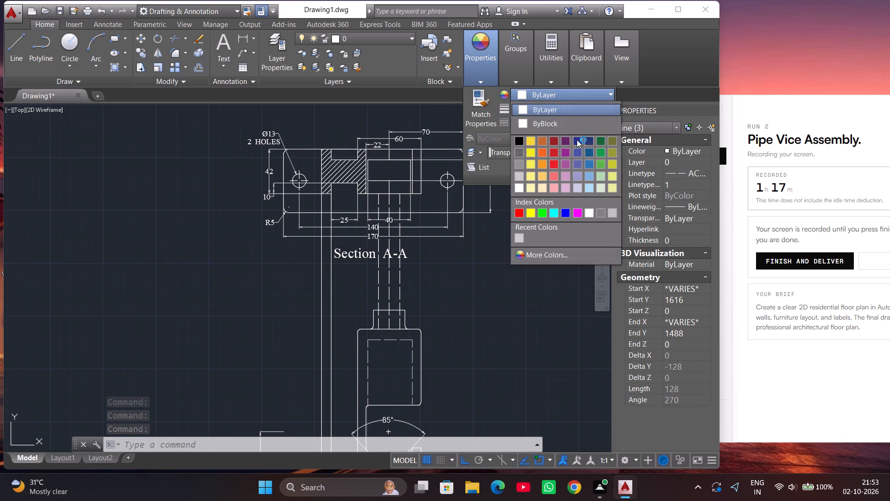
click(617, 210)
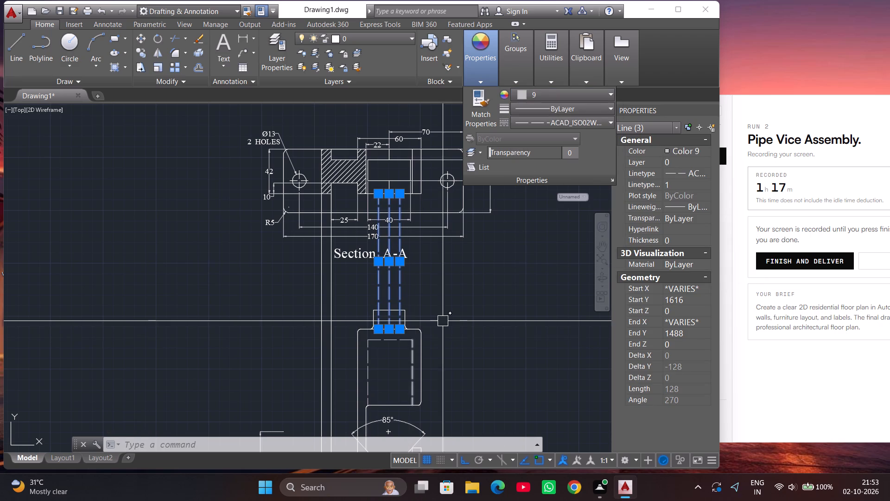
click(450, 316)
click(450, 316)
key(Escape)
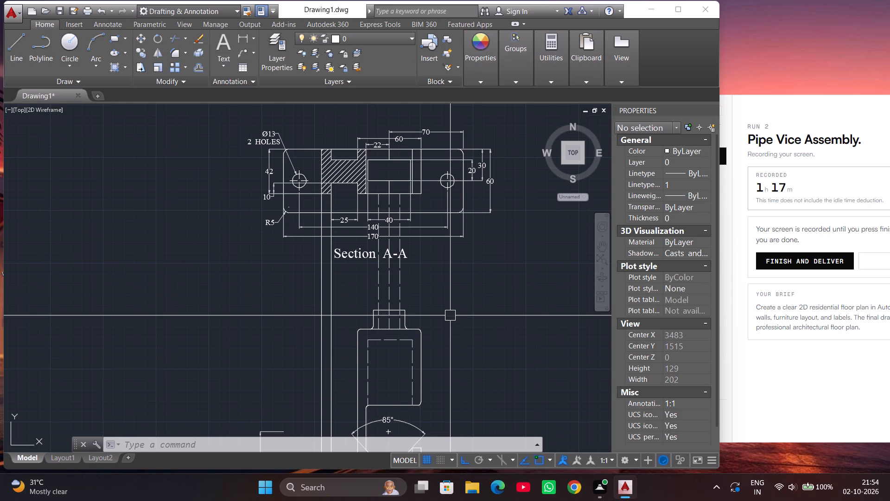
Extend the two outer dashed vertical lines down to the top of the dashed rectangle inside the rounded block.
scroll(398, 359, up, 2)
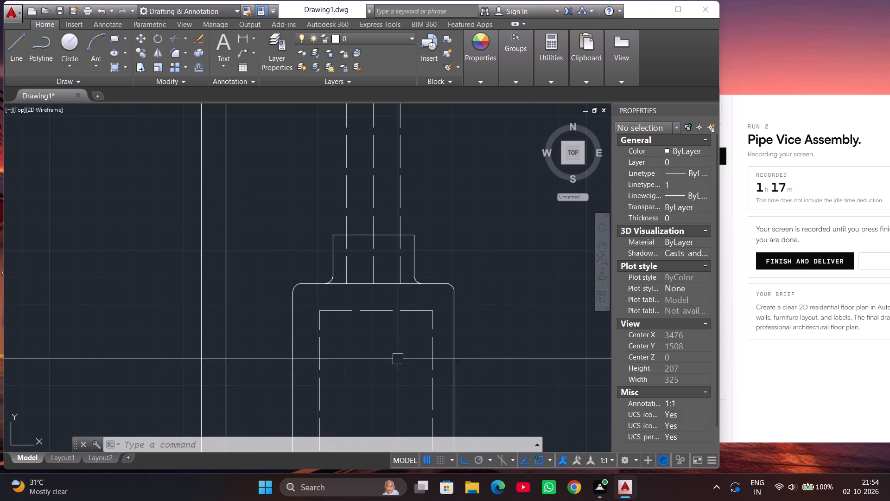
click(402, 280)
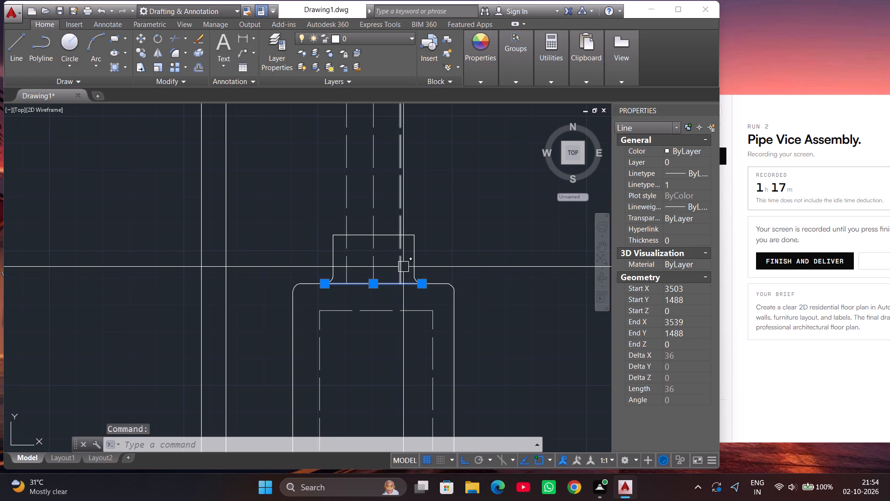
key(Escape)
key(Escape)
click(403, 267)
click(403, 282)
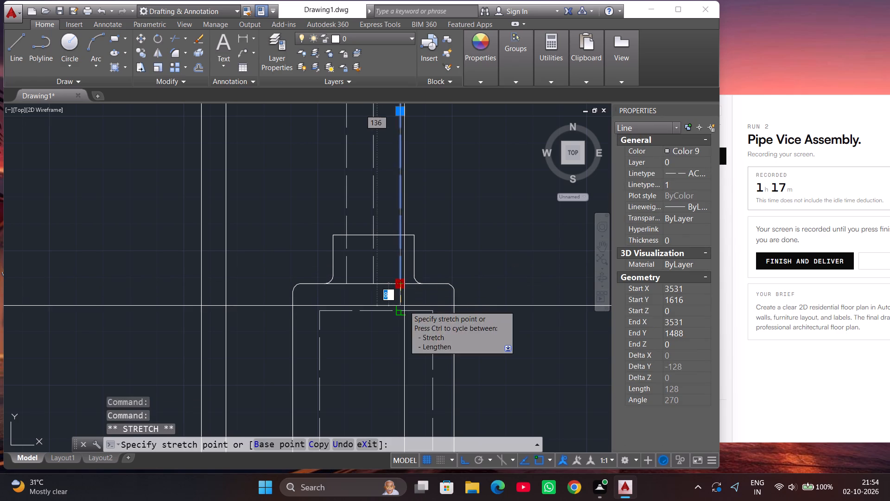
click(404, 310)
key(grave)
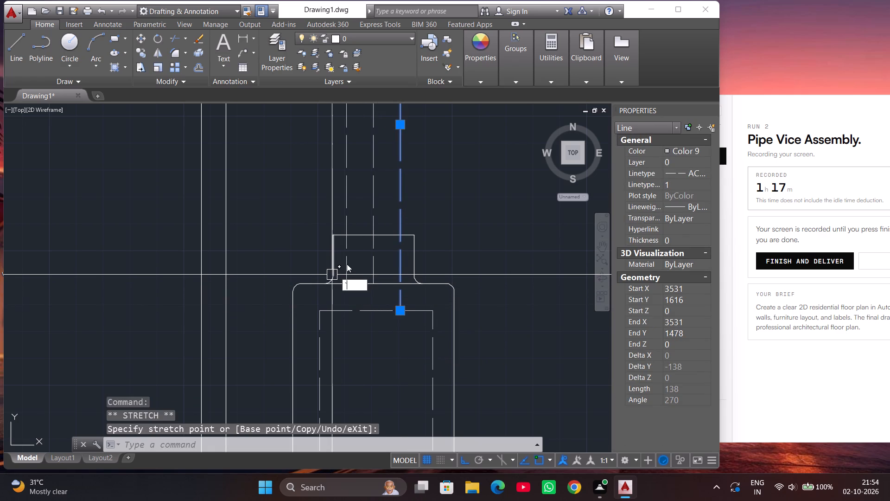
key(Escape)
click(350, 256)
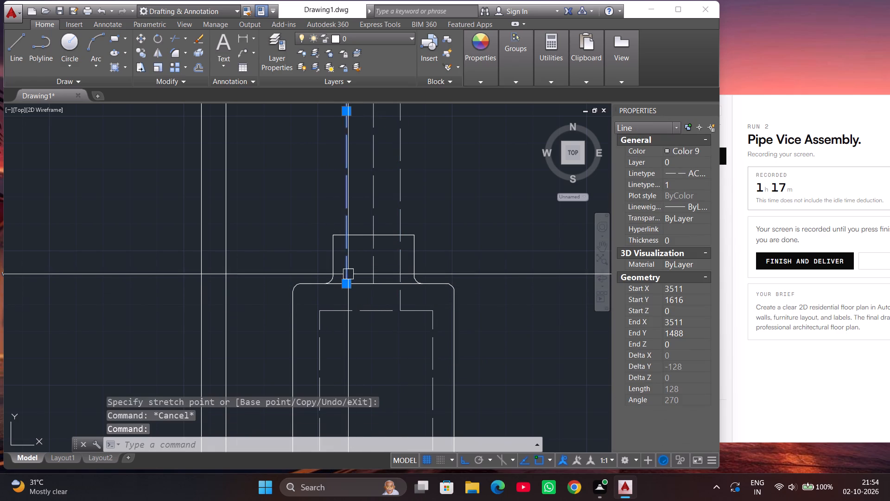
click(347, 282)
click(347, 307)
key(Escape)
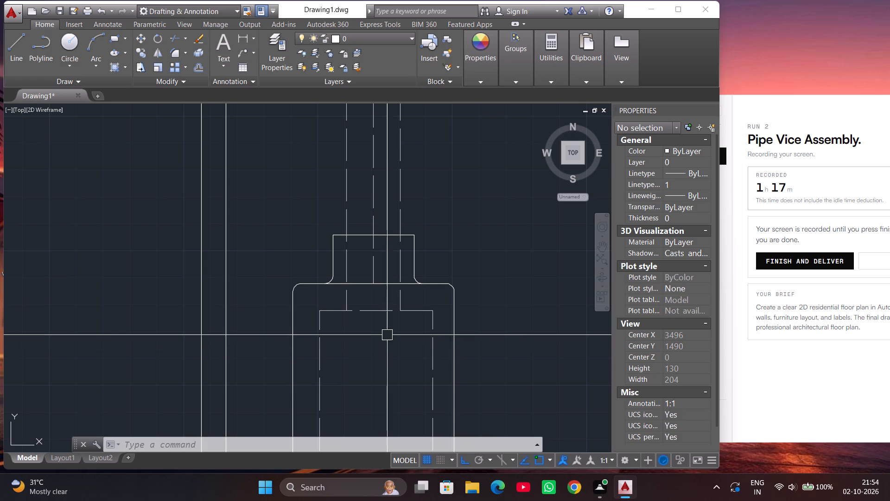
Load the ACAD_ISO04W100 ISO long-dash dot linetype from acadiso.lin and make it the current linetype.
click(377, 205)
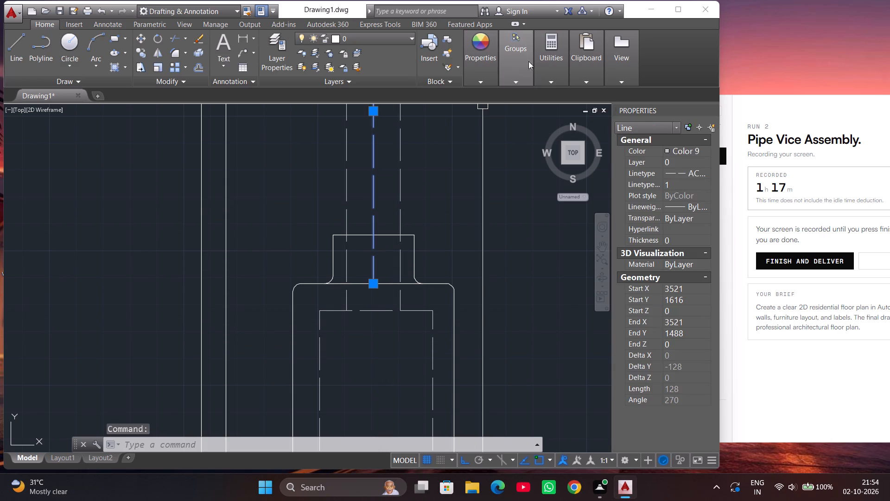
click(493, 70)
click(560, 123)
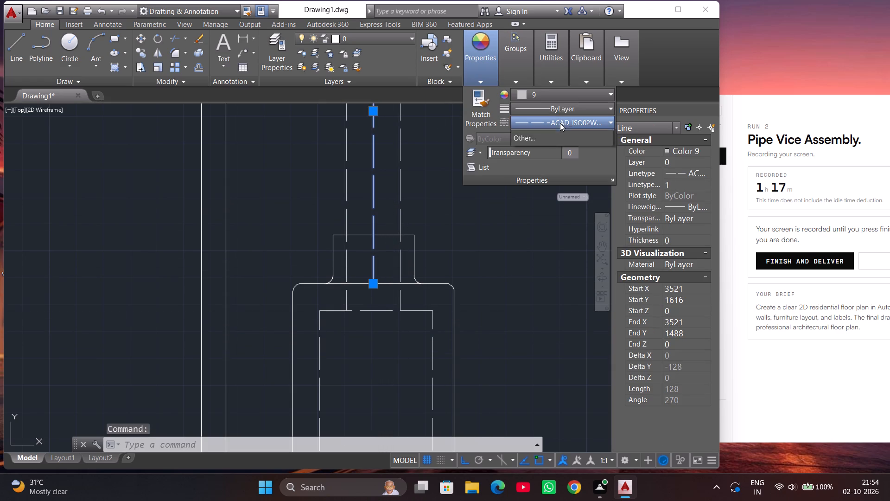
click(527, 187)
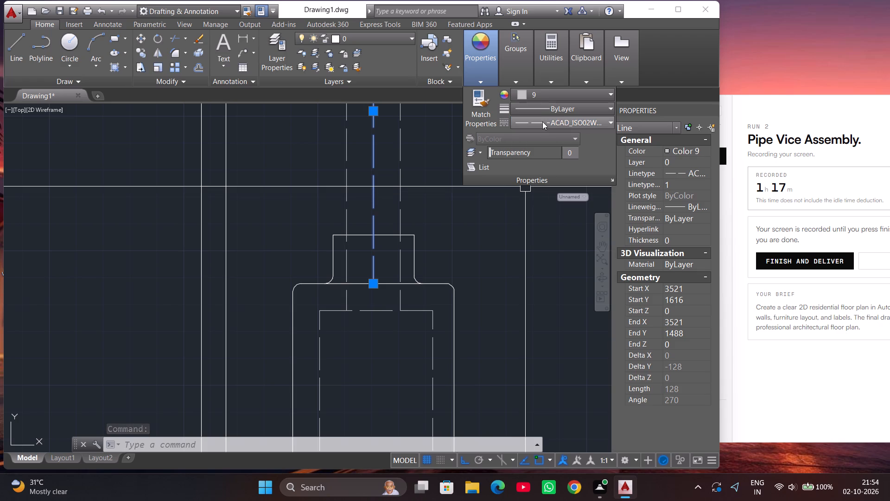
click(542, 122)
click(525, 190)
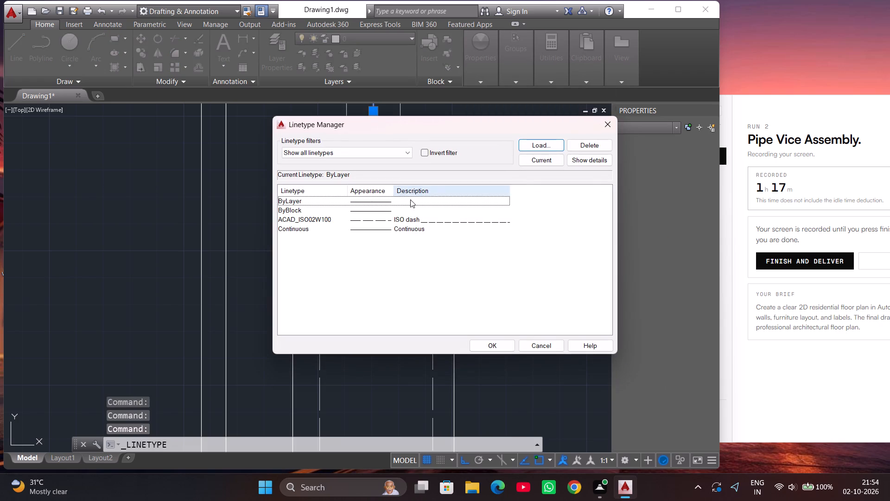
click(531, 148)
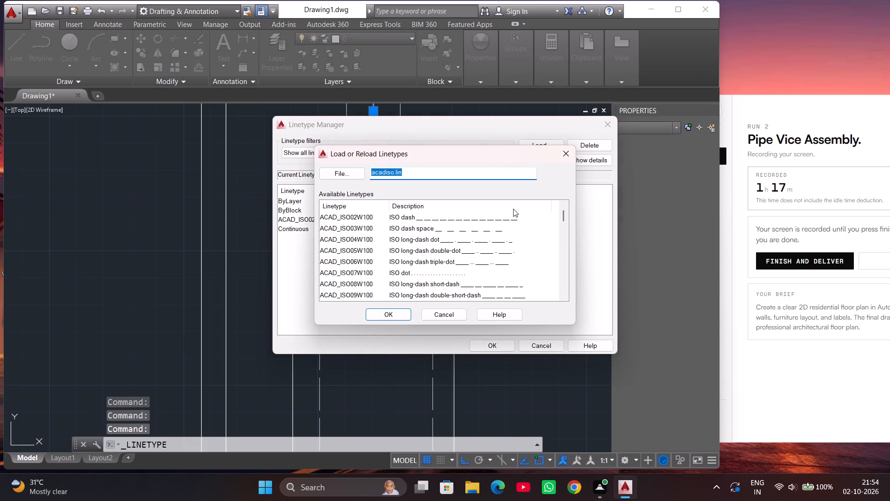
click(461, 244)
click(396, 314)
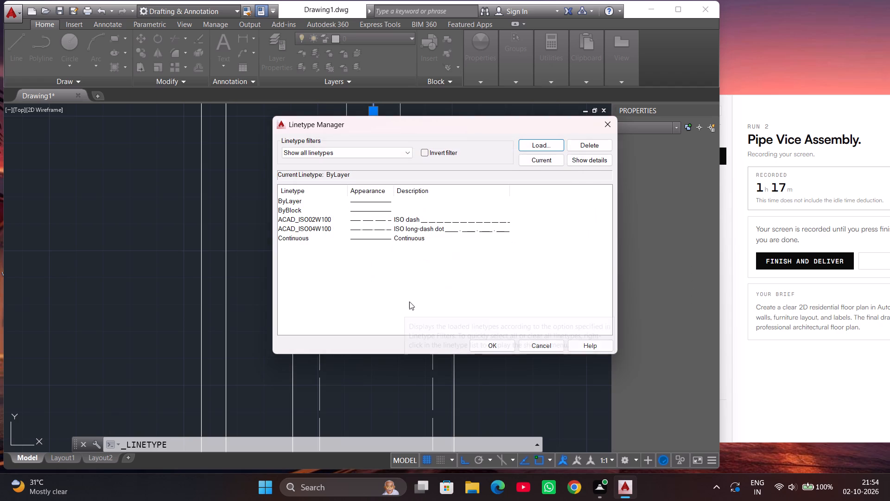
click(469, 348)
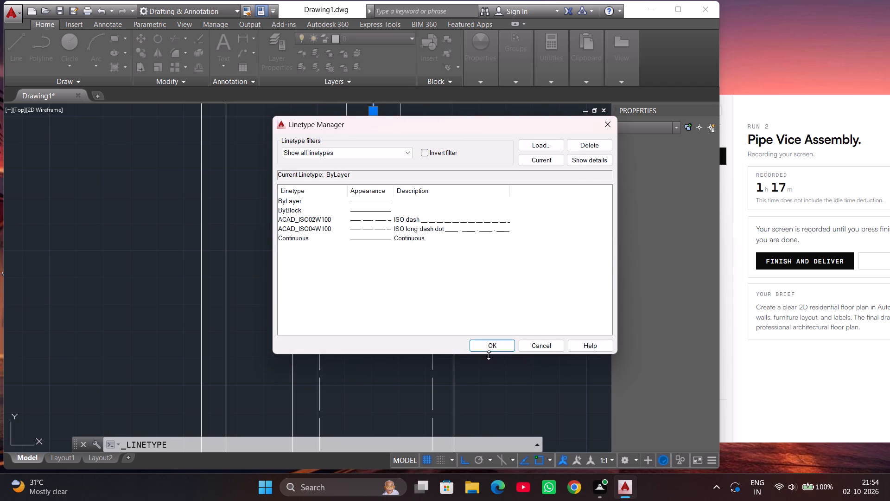
click(489, 353)
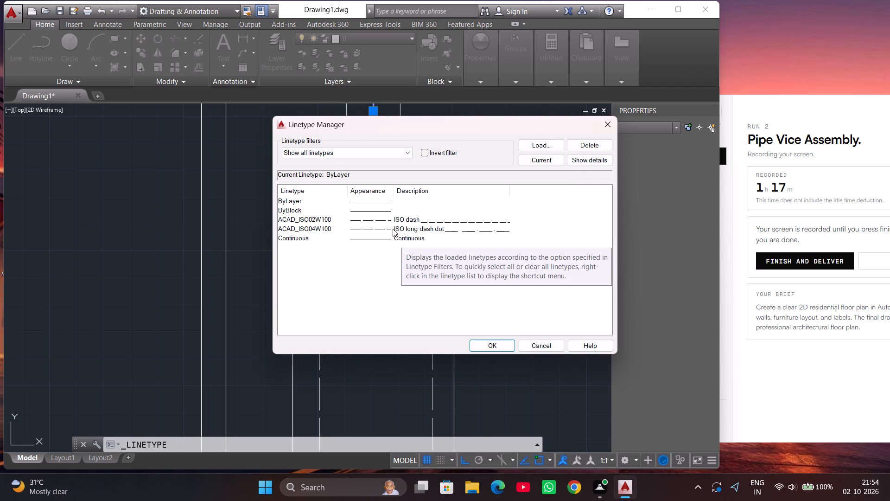
triple_click(393, 229)
click(499, 347)
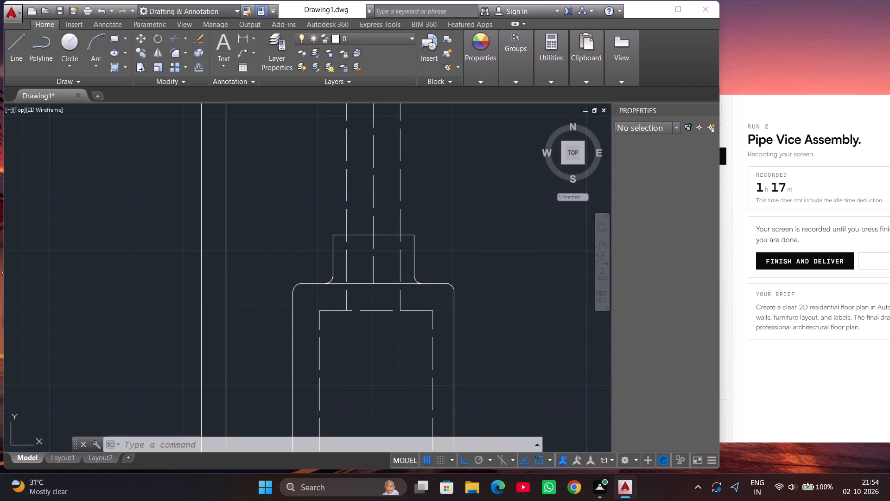
Change the middle vertical projection line through the neck to the ACAD_ISO04W100 linetype.
click(480, 55)
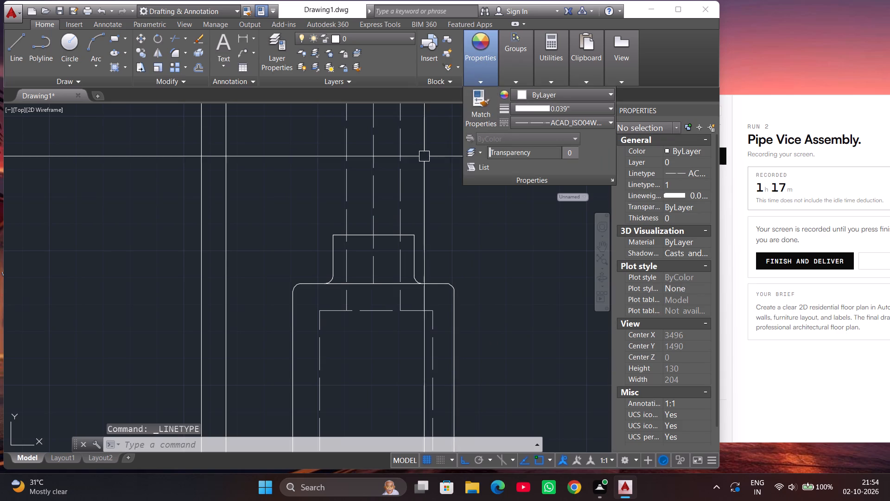
click(441, 174)
click(459, 179)
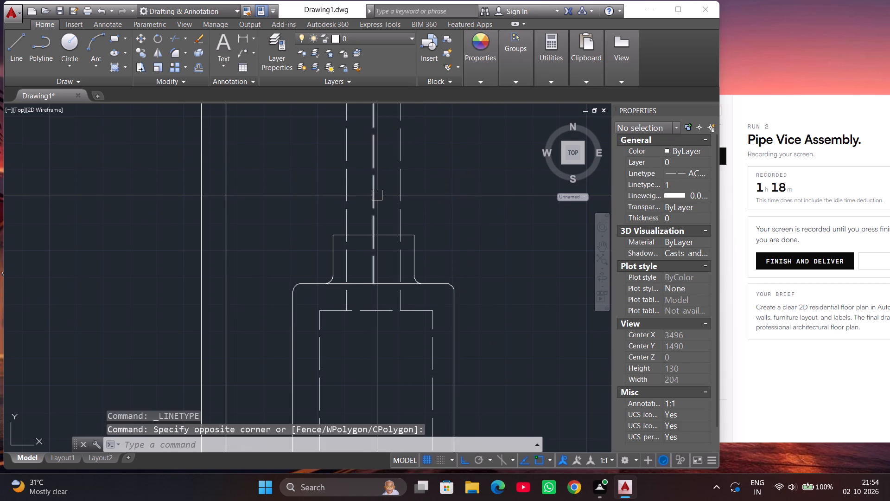
click(377, 195)
click(483, 79)
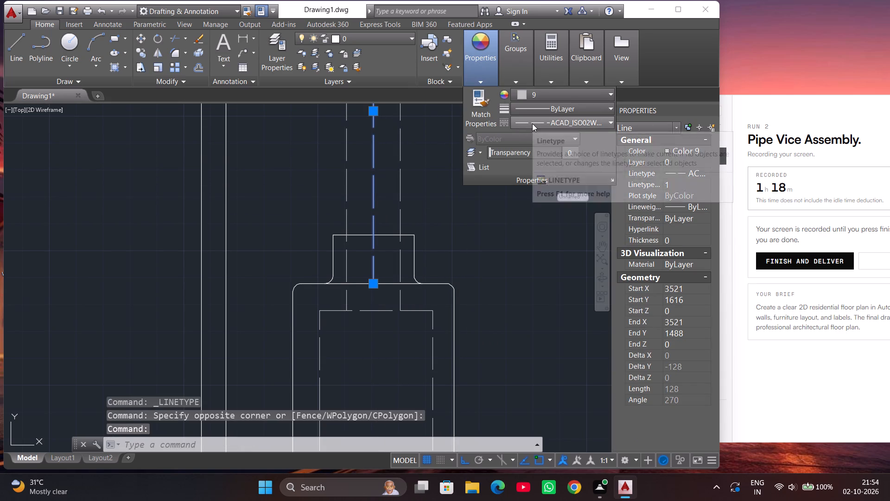
click(532, 123)
click(548, 180)
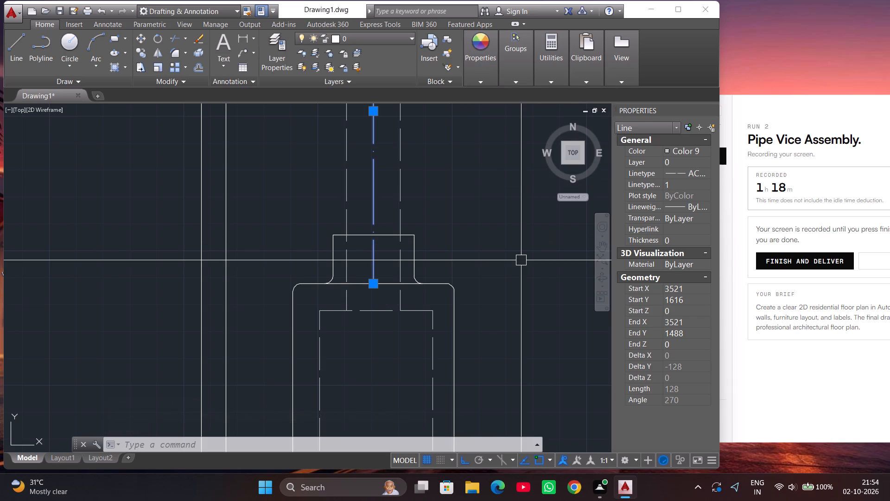
key(Escape)
Stretch both ends of the neck's centre line so it spans about 44, from just above the neck to just below the dashed rectangle's top.
scroll(521, 260, down, 1)
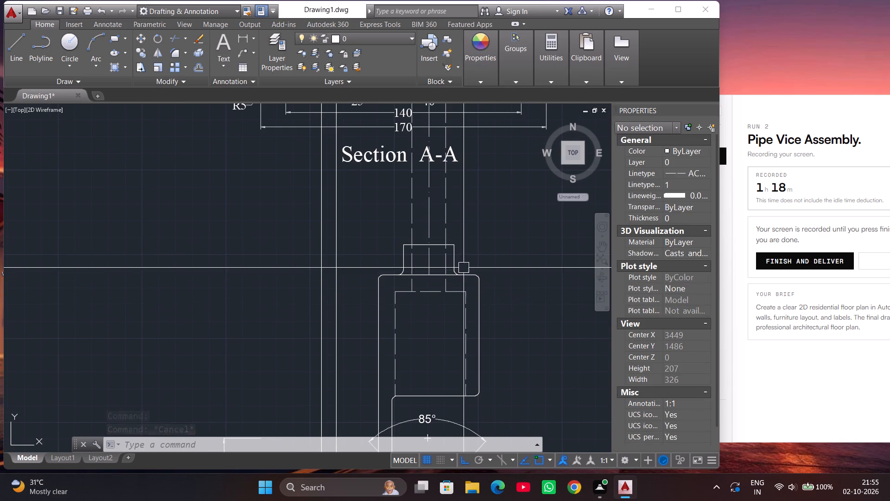
click(428, 259)
click(426, 275)
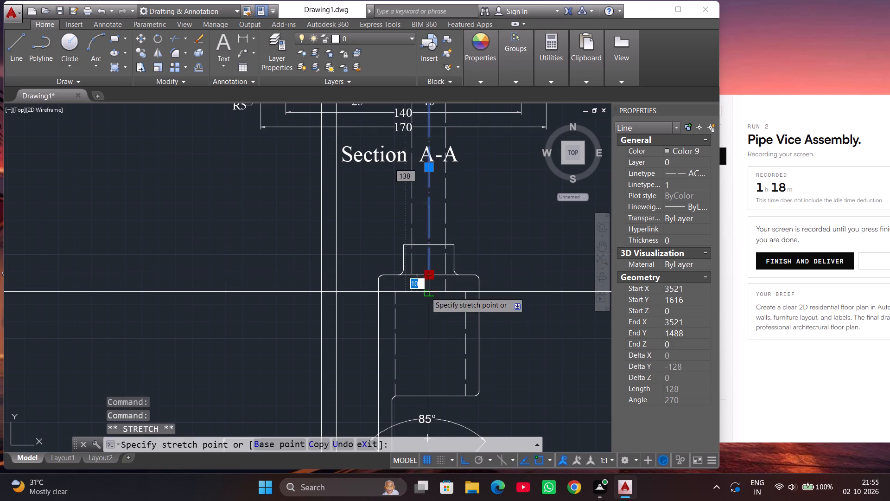
click(430, 305)
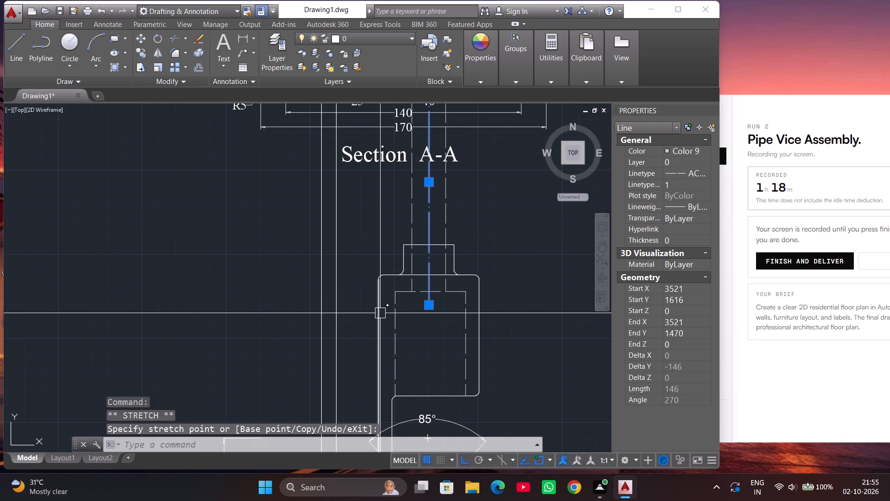
key(Escape)
scroll(414, 342, down, 1)
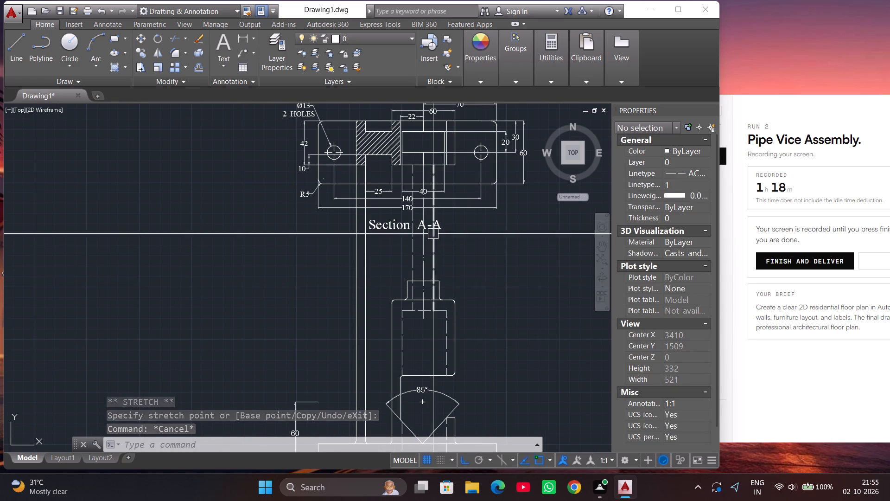
click(425, 179)
click(425, 165)
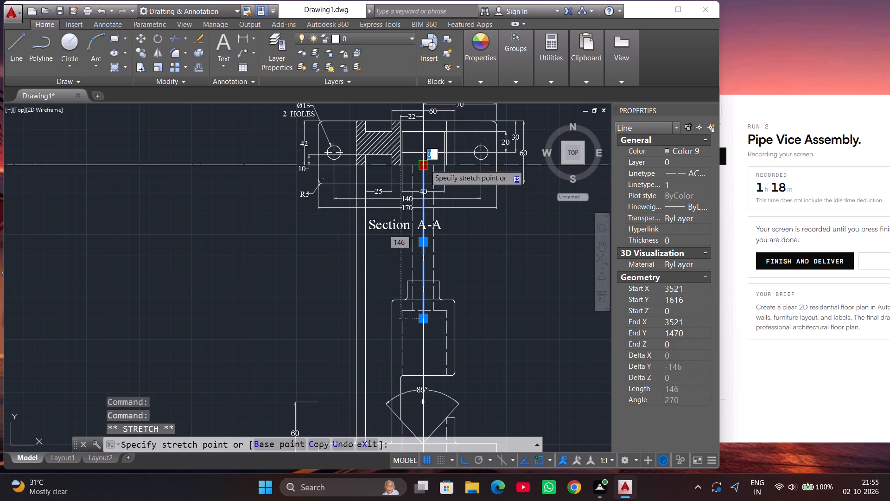
click(421, 272)
key(Escape)
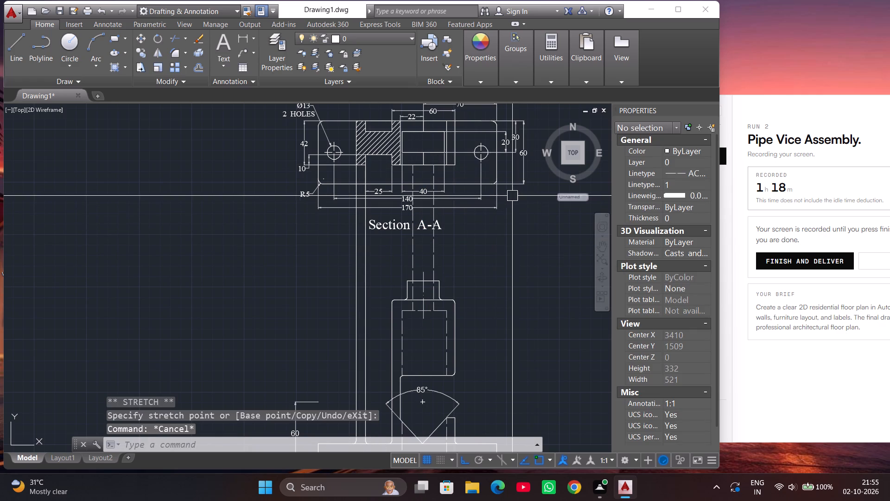
Shorten the two dashed vertical lines beside the centre line to 28, so their upper ends meet the neck's top edge.
click(433, 176)
click(434, 168)
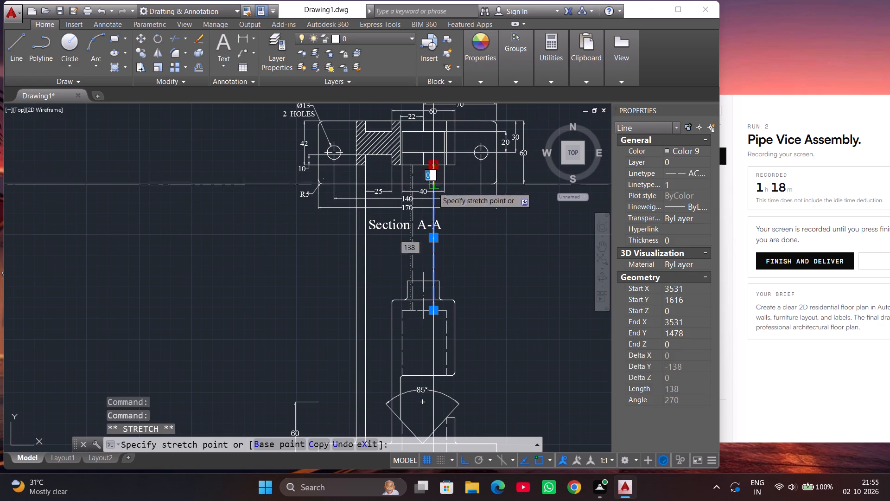
click(431, 283)
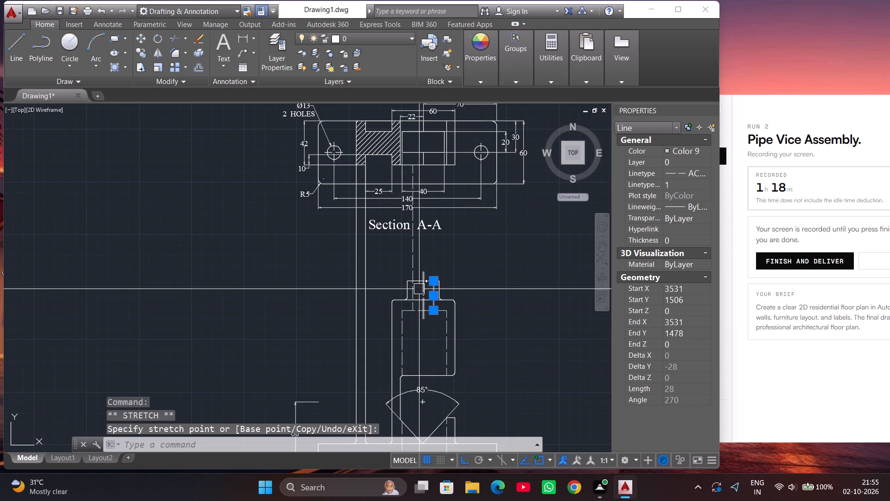
key(Escape)
click(412, 246)
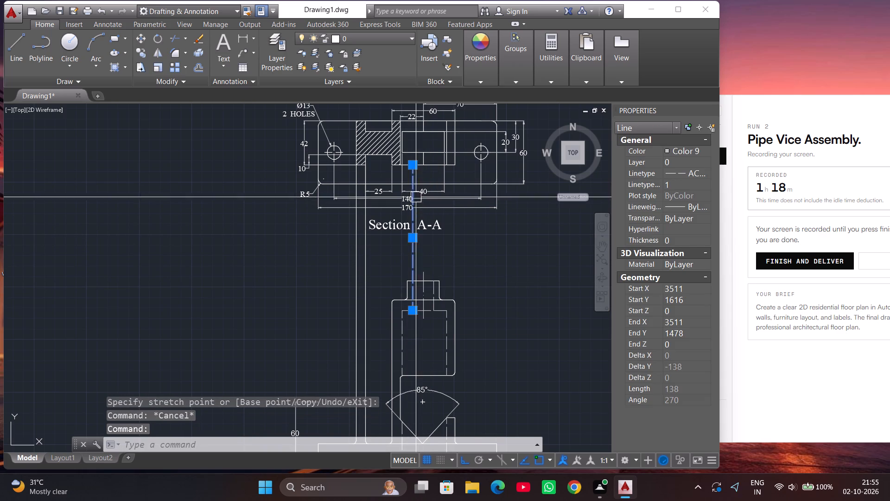
click(416, 163)
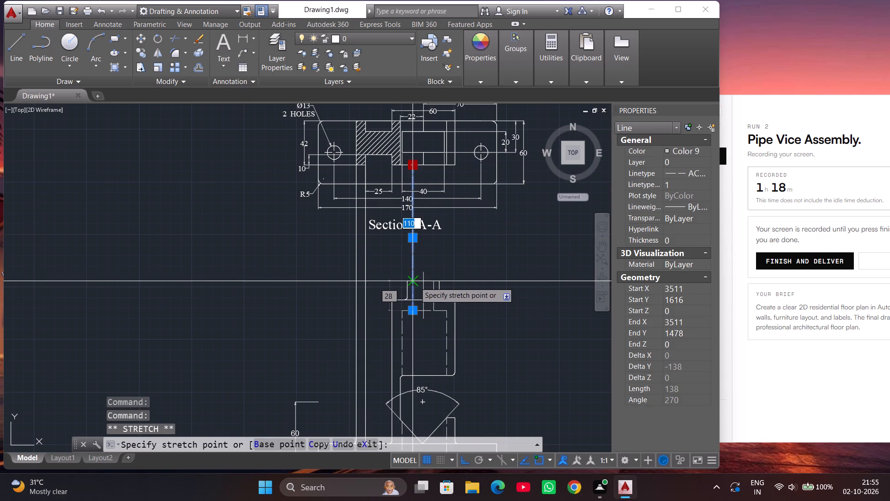
click(415, 282)
key(Escape)
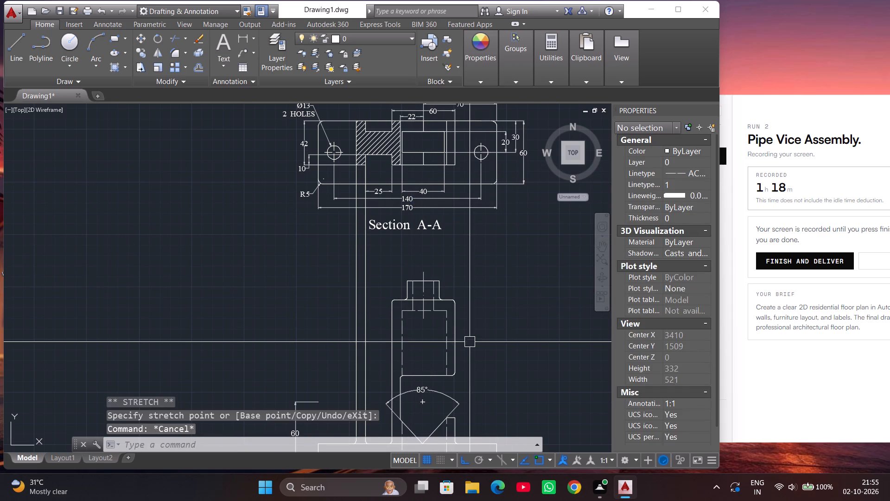
Load the DASHED linetype from acadiso.lin into the drawing.
scroll(465, 336, up, 2)
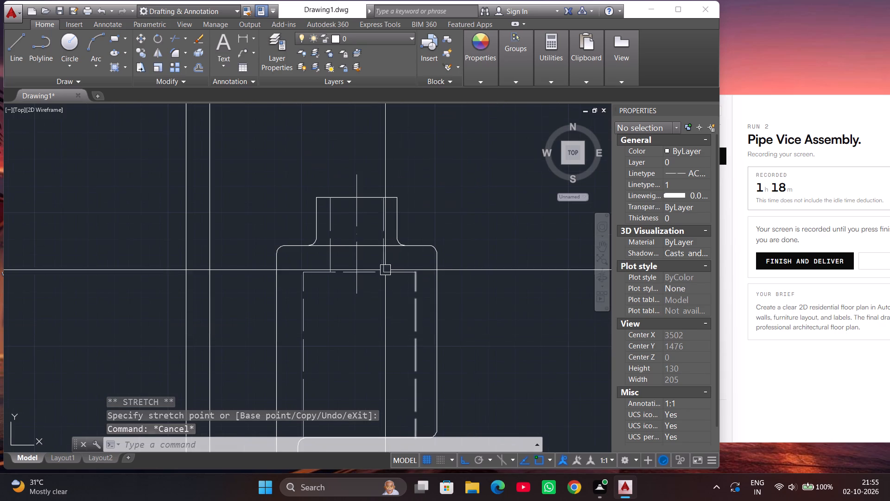
scroll(477, 232, down, 1)
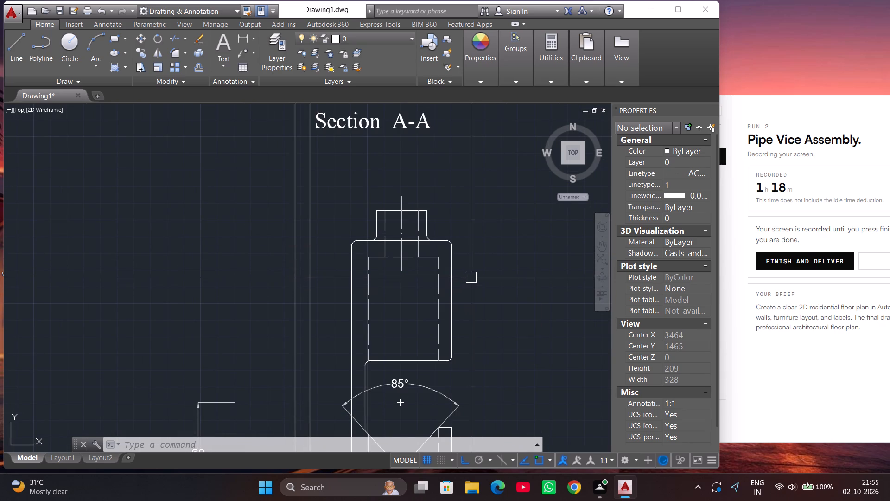
scroll(471, 277, down, 1)
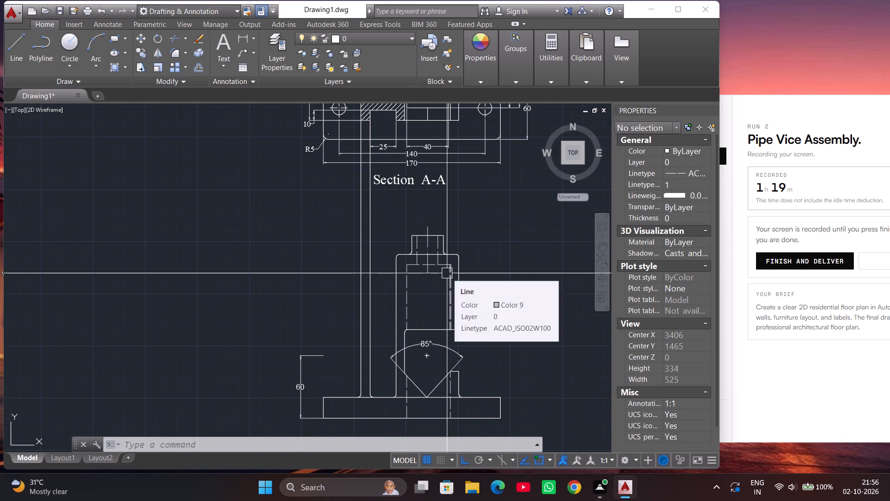
click(485, 85)
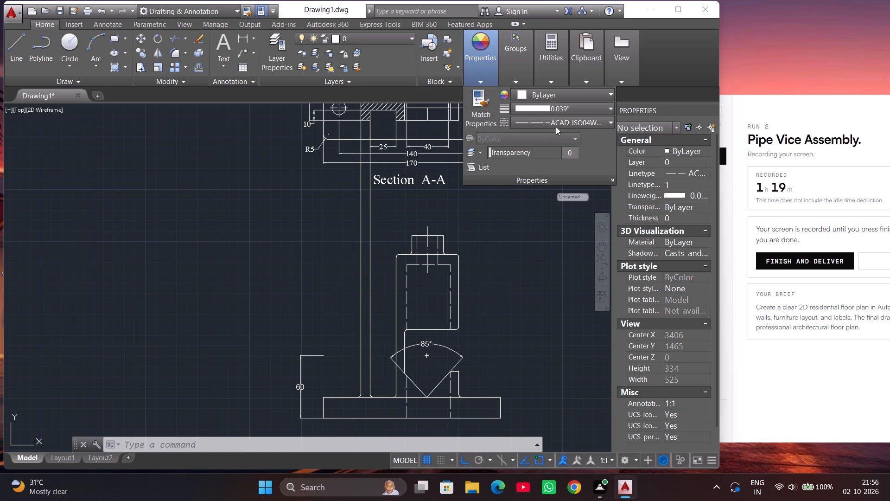
click(557, 125)
click(550, 211)
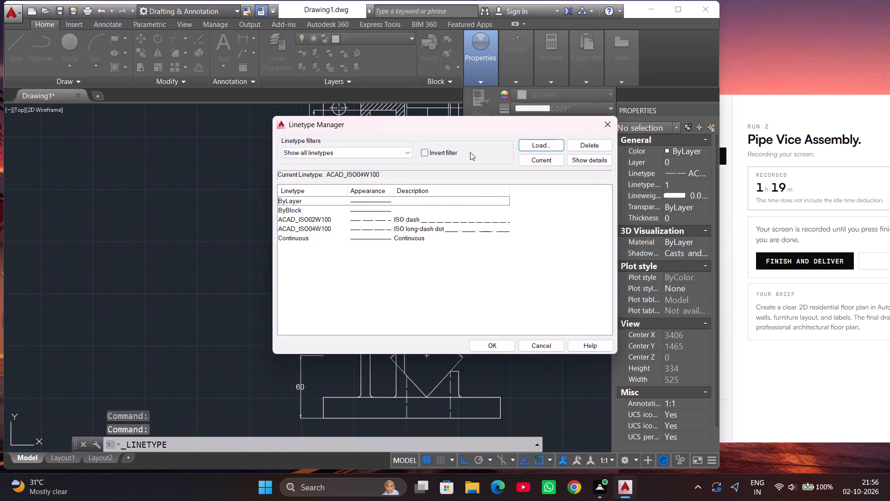
click(539, 149)
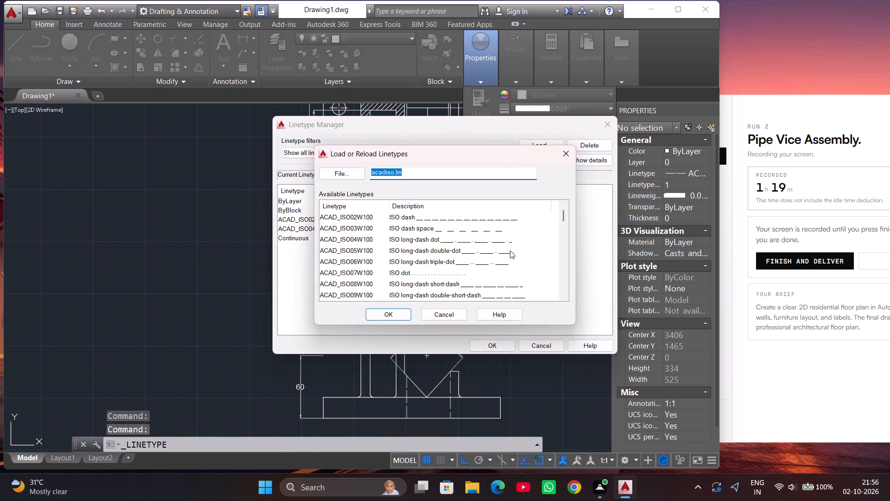
scroll(510, 251, up, 1)
scroll(510, 251, down, 3)
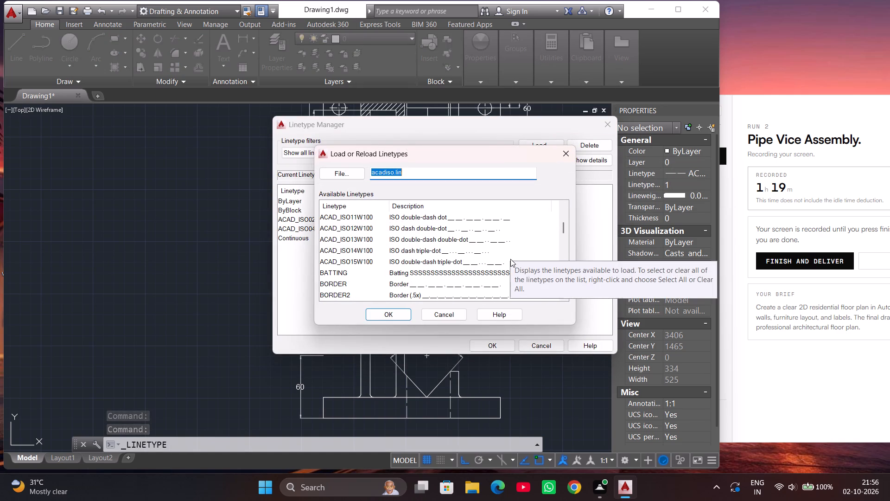
scroll(510, 259, down, 3)
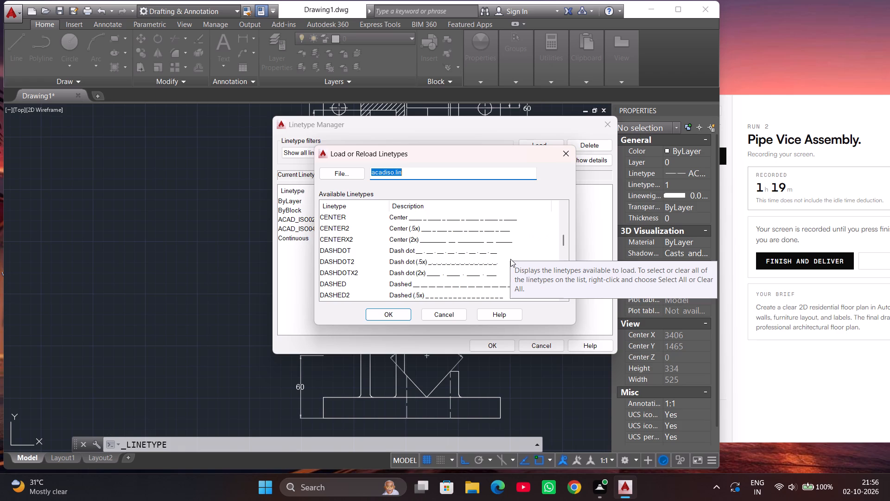
scroll(510, 259, down, 1)
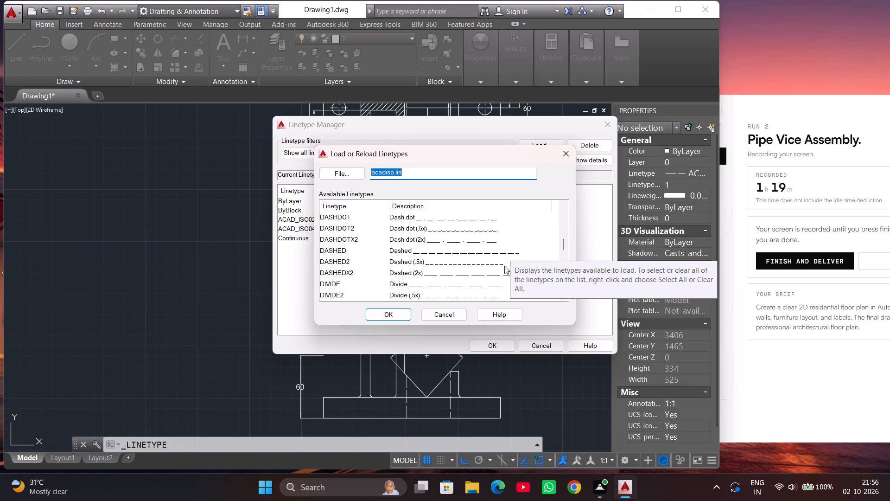
double_click(462, 255)
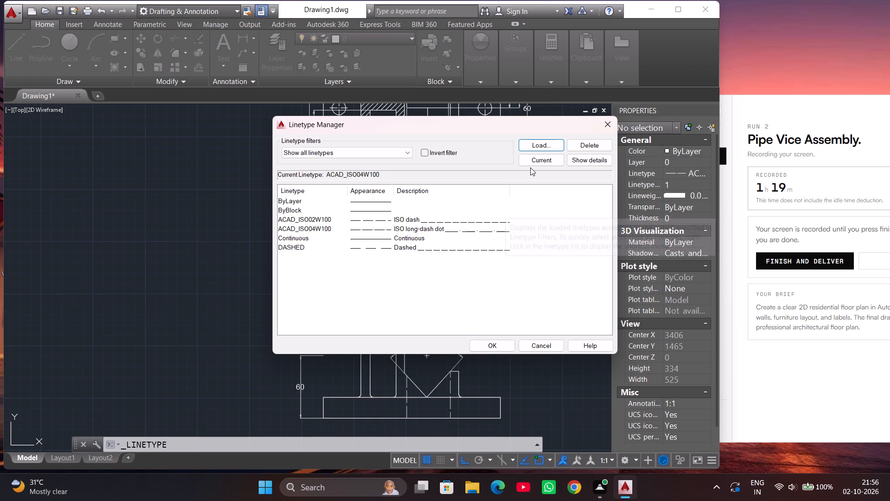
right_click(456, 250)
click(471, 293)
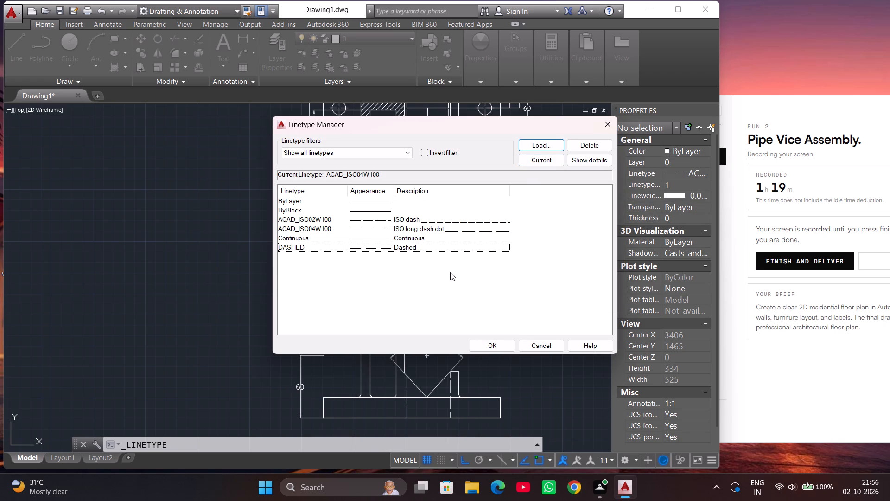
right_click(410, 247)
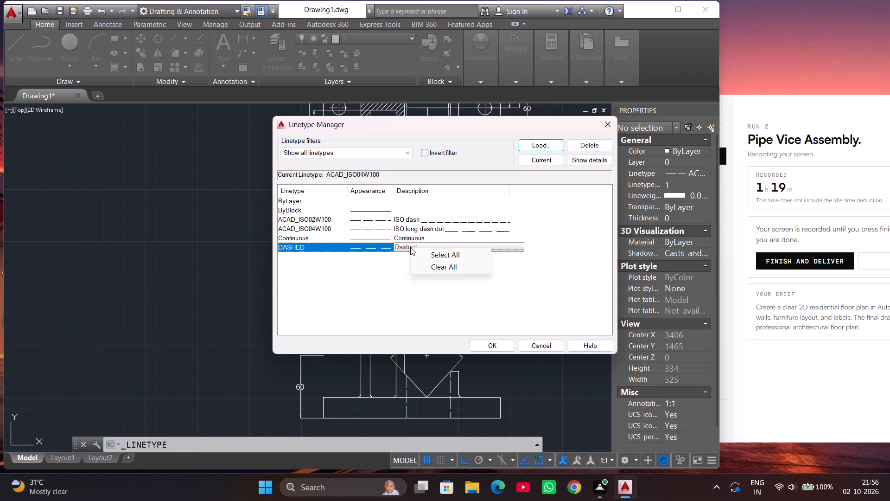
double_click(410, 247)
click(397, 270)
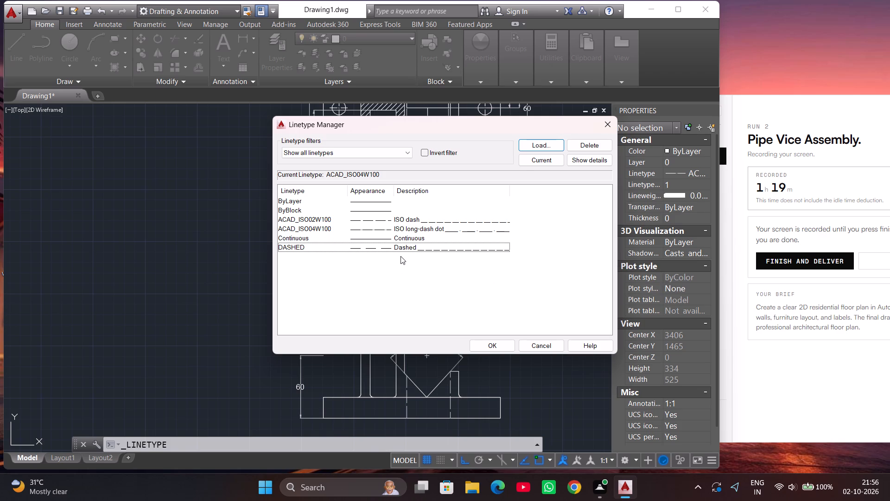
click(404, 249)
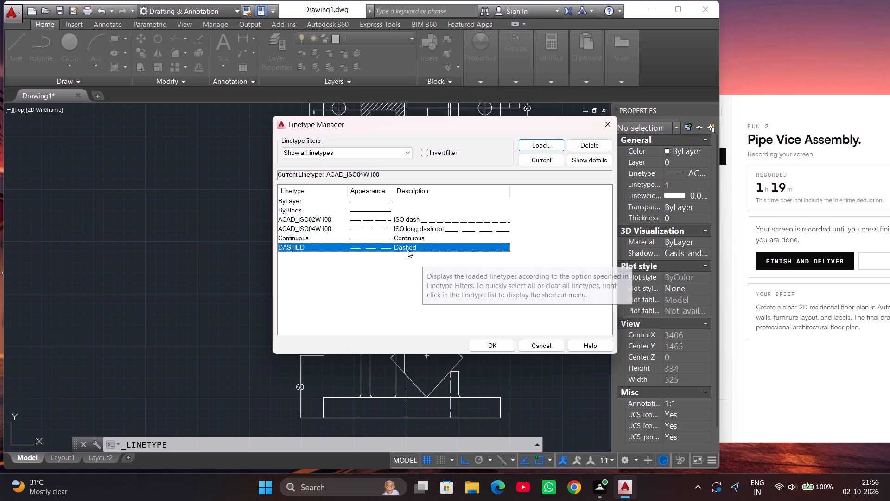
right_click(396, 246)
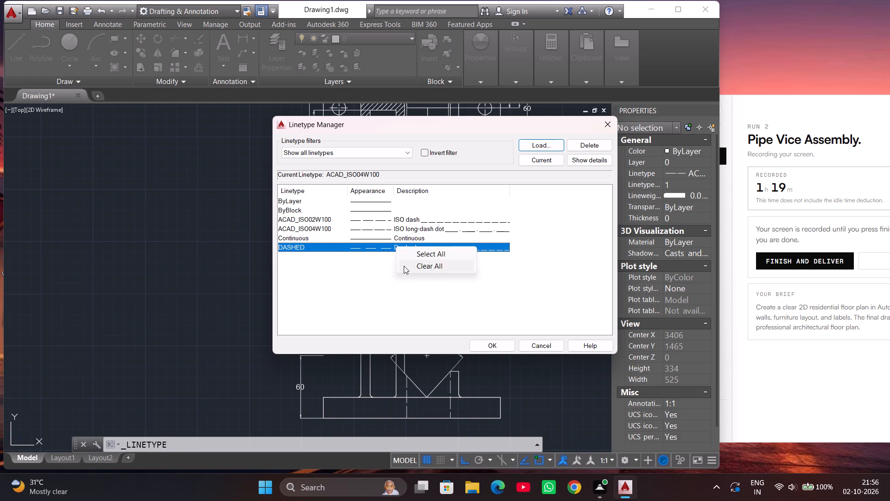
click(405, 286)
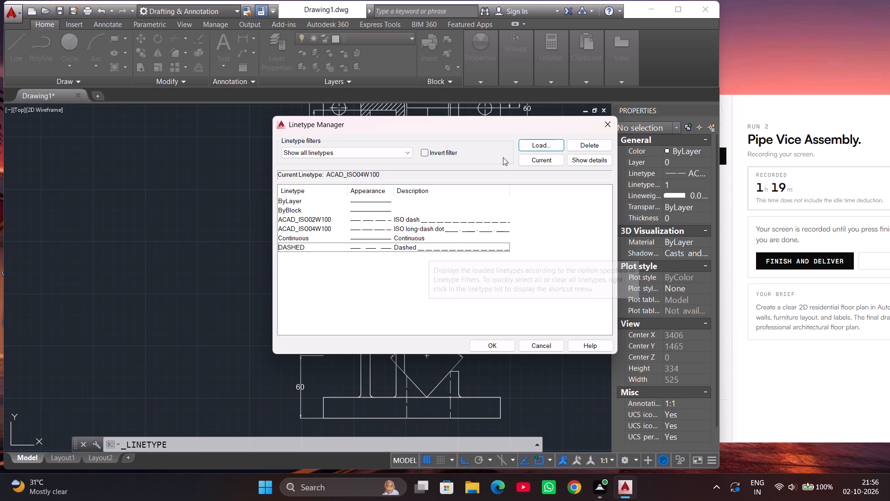
Load the DASHED2 (.5x) linetype from acadiso.lin and close the Linetype Manager.
click(533, 139)
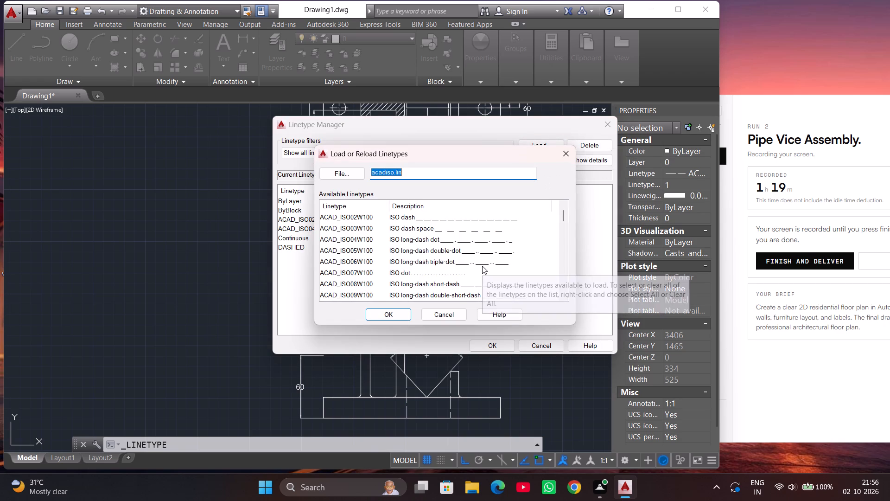
scroll(482, 266, down, 4)
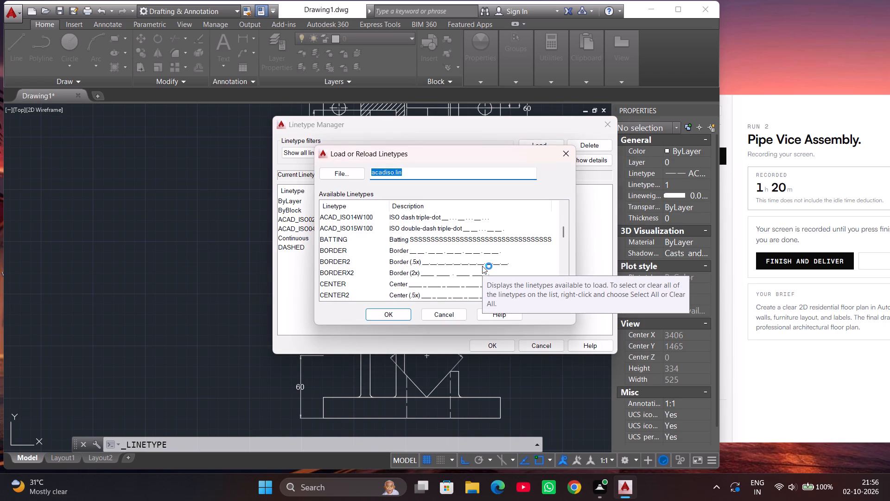
scroll(482, 266, down, 3)
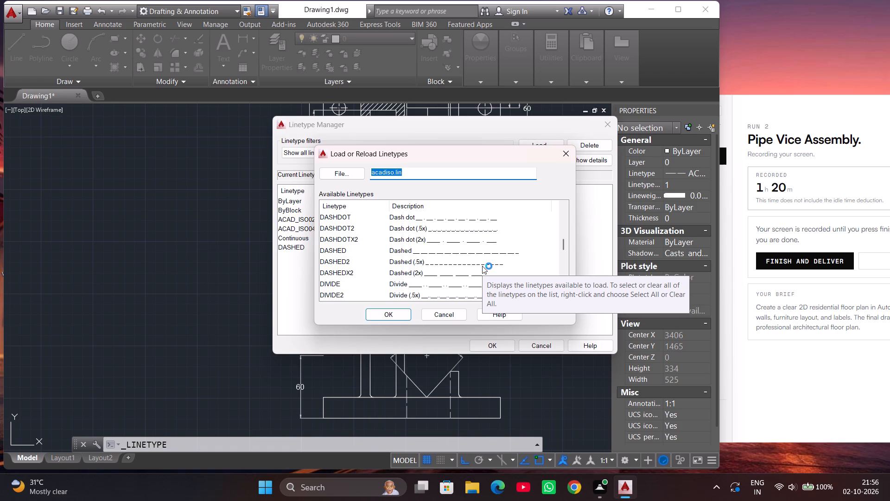
click(482, 266)
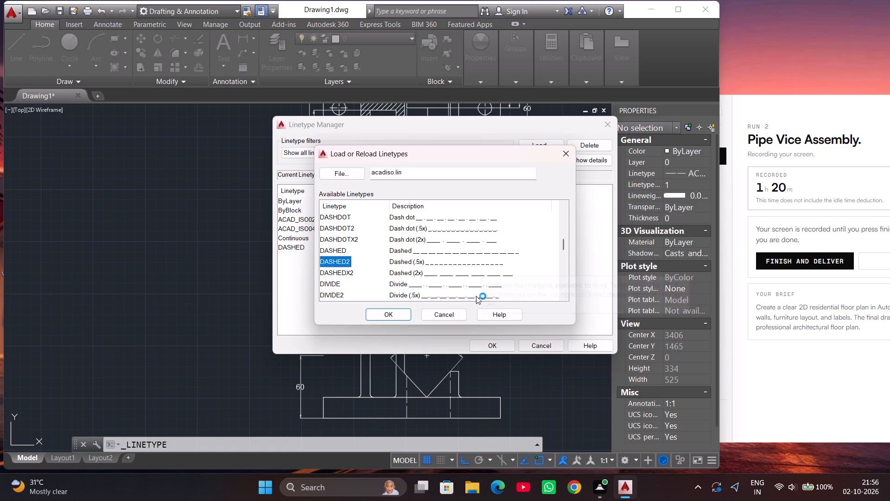
click(384, 316)
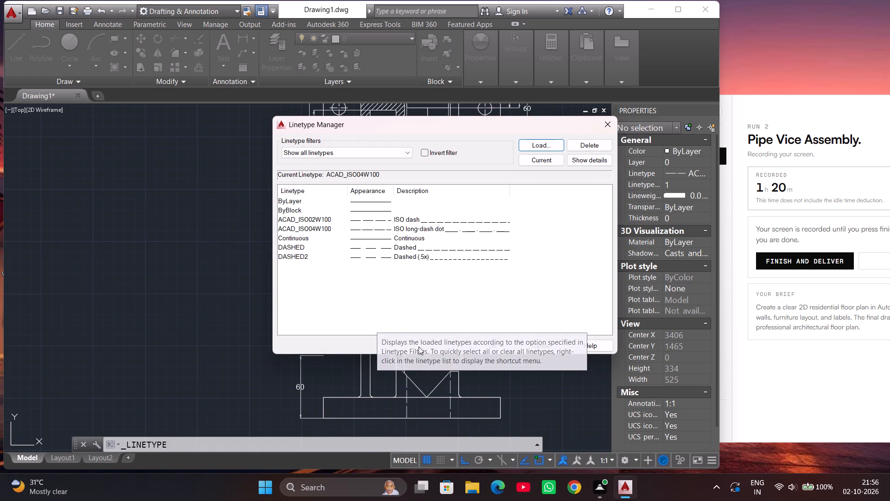
click(483, 348)
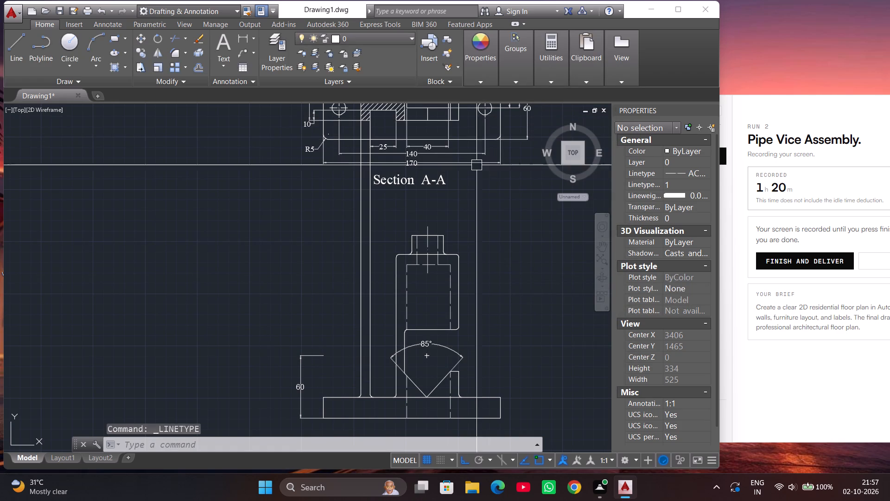
Change the right vertical hidden line of the dashed rectangle in the front view to the DASHED2 linetype.
click(451, 289)
click(475, 51)
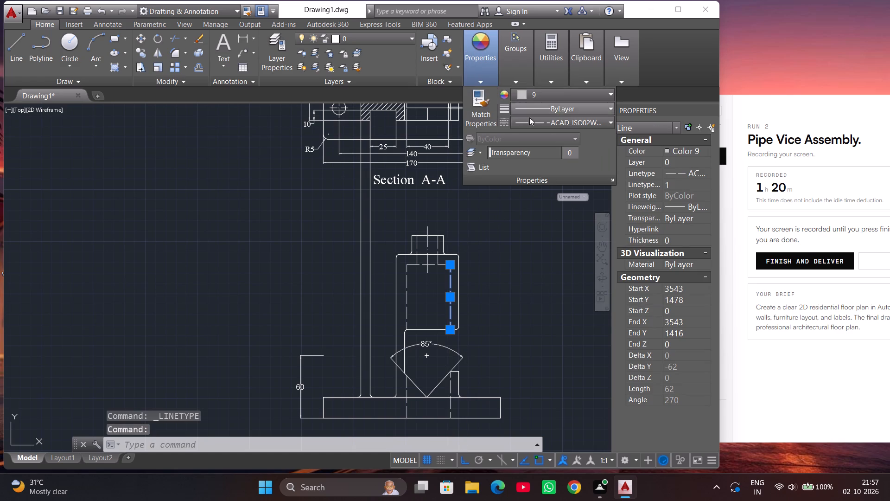
click(550, 124)
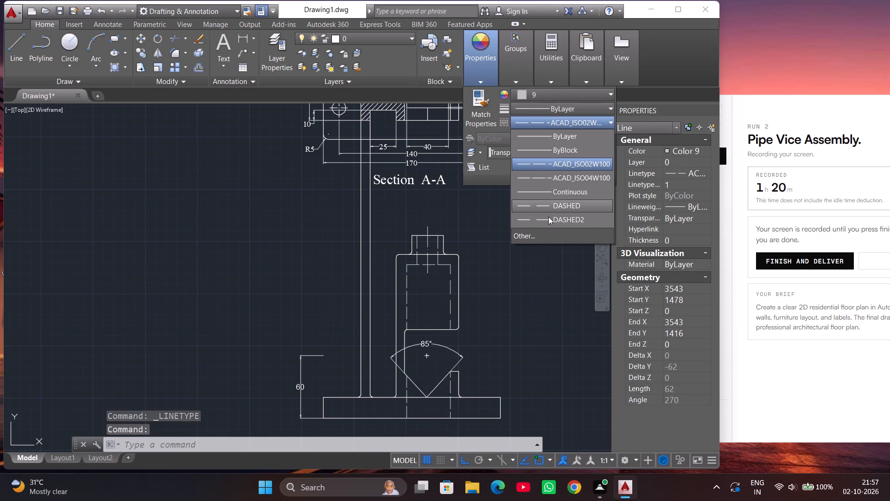
scroll(547, 217, down, 3)
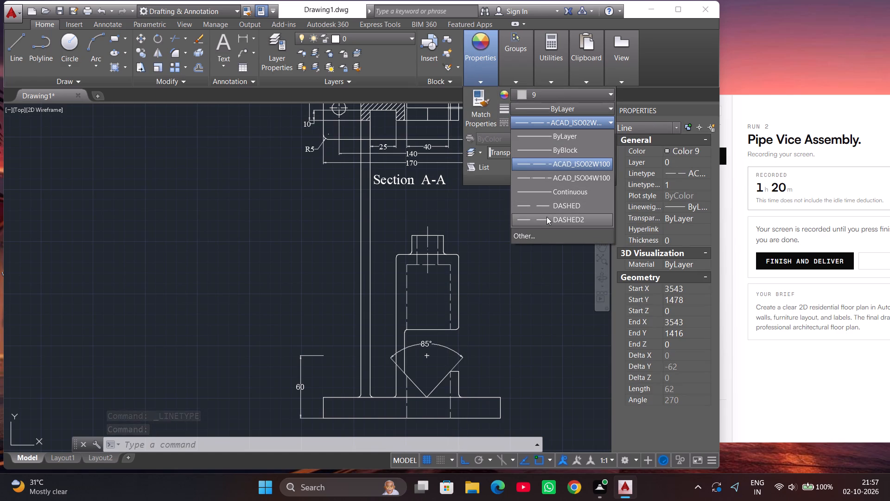
click(547, 217)
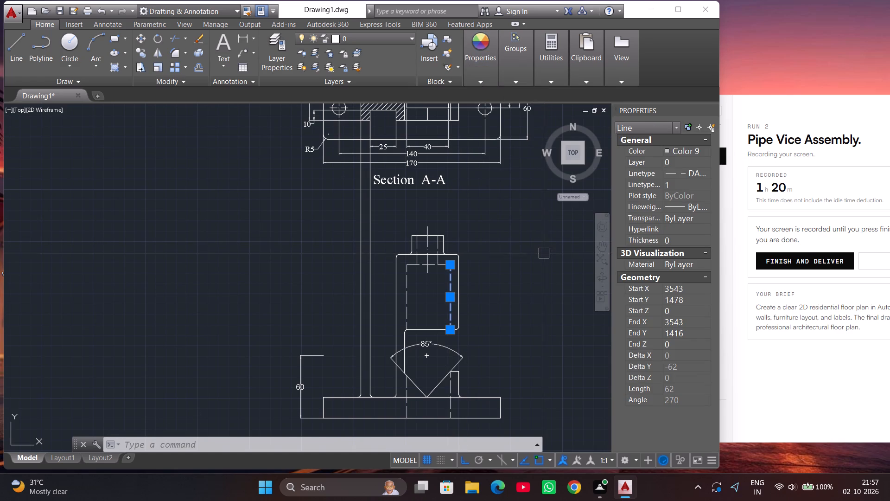
key(Escape)
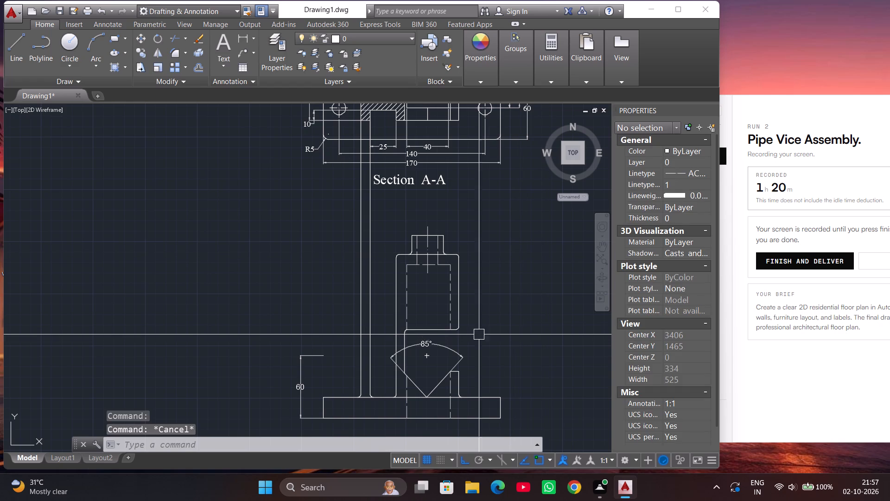
Change the six other hidden lines to DASHED2: the rectangle's left side and top, the two neck lines, and the two lower lines through the base.
click(407, 304)
scroll(434, 265, up, 3)
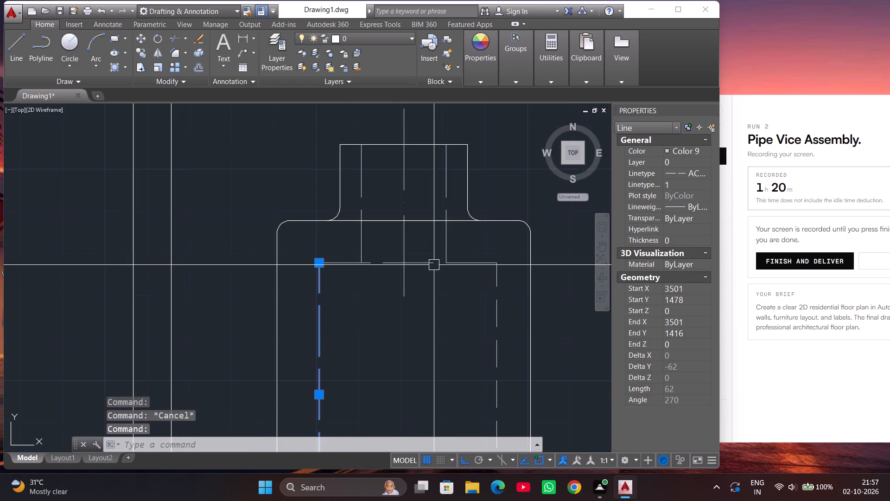
click(428, 265)
click(363, 237)
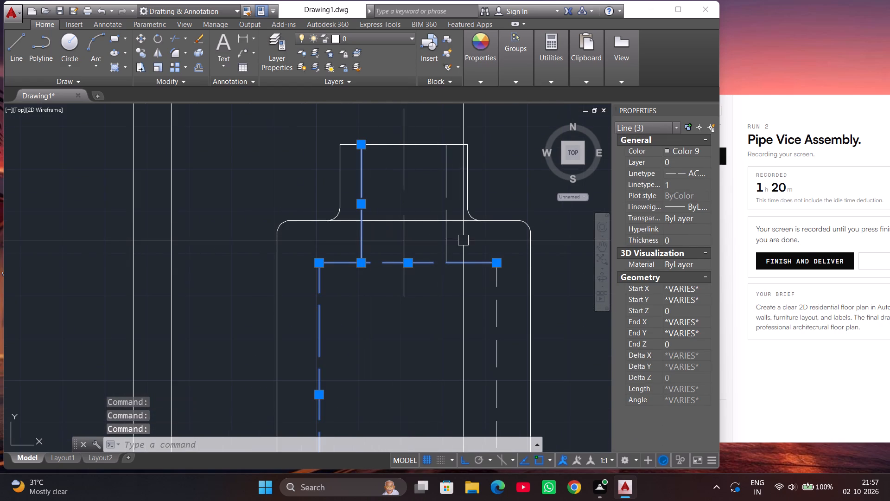
click(448, 240)
scroll(407, 191, down, 3)
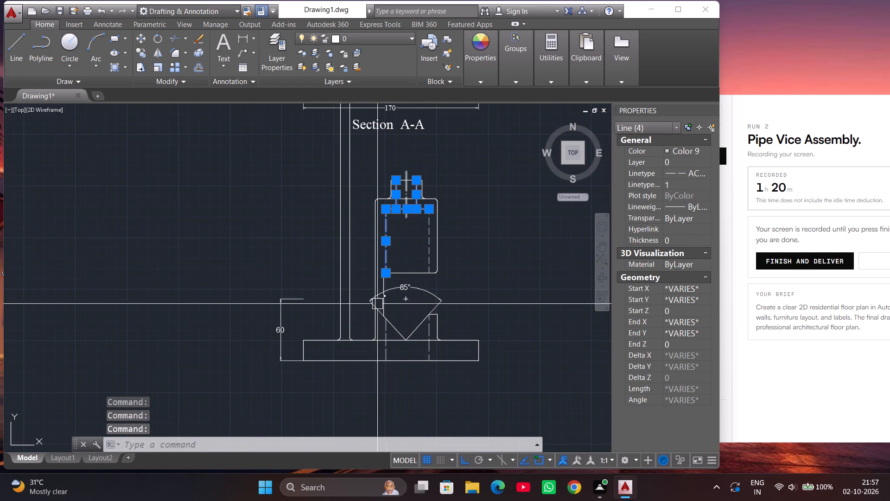
click(386, 352)
click(427, 351)
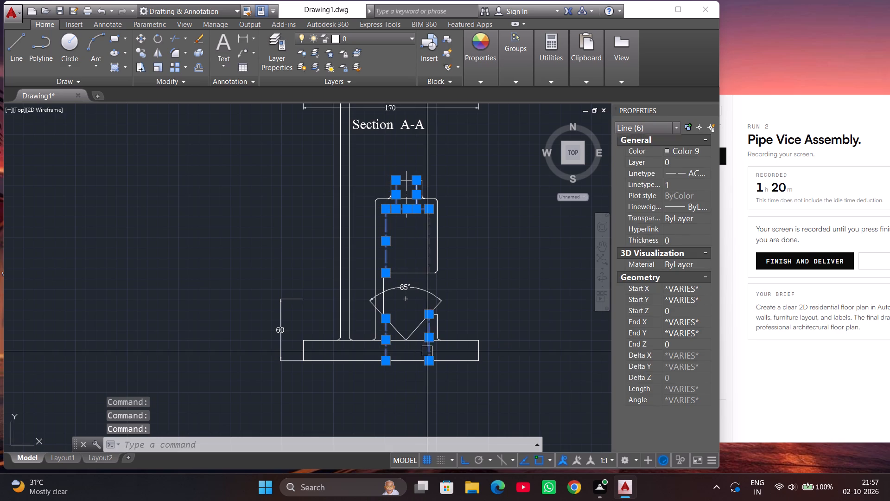
click(476, 70)
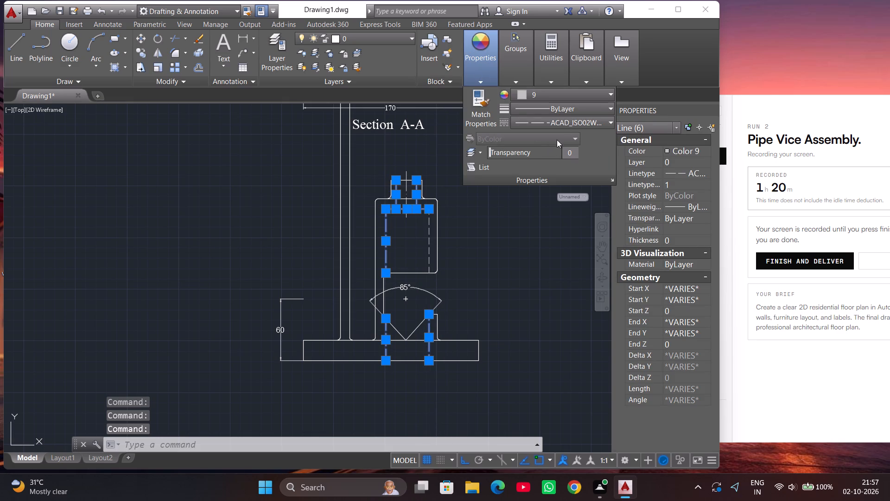
click(568, 122)
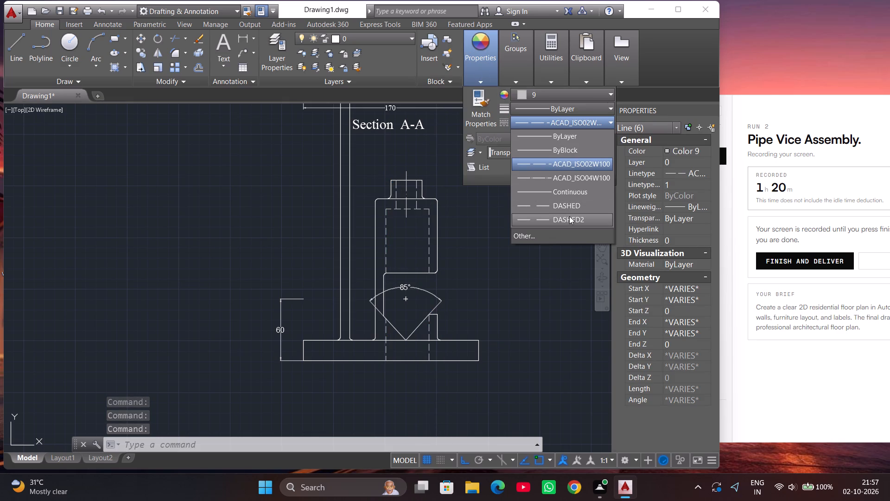
click(569, 216)
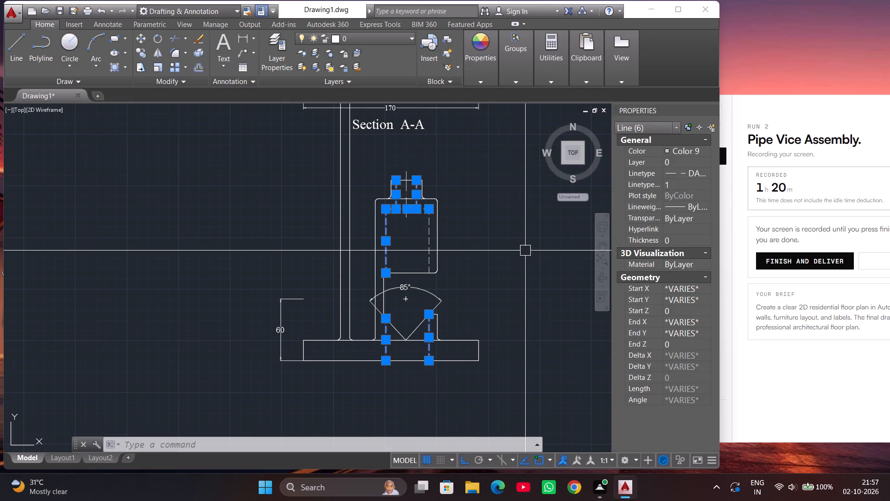
key(Escape)
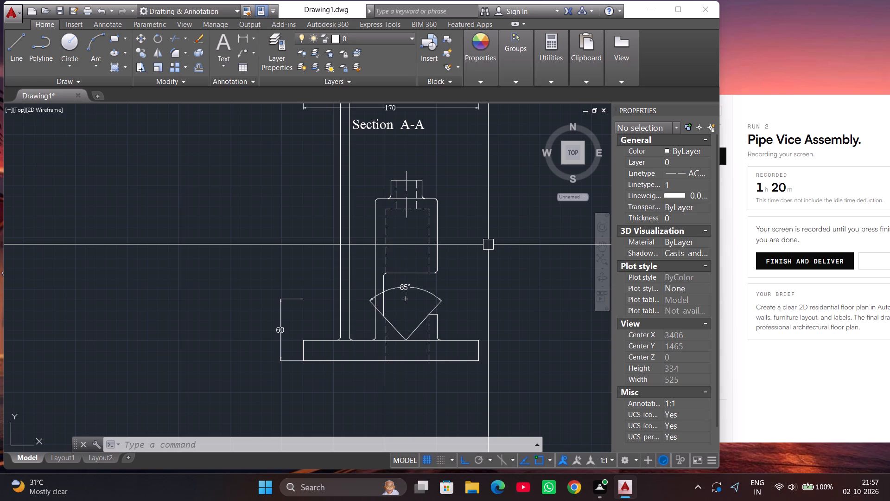
Load the DASHDOT linetype from acadiso.lin into the drawing and close the Linetype Manager.
click(491, 69)
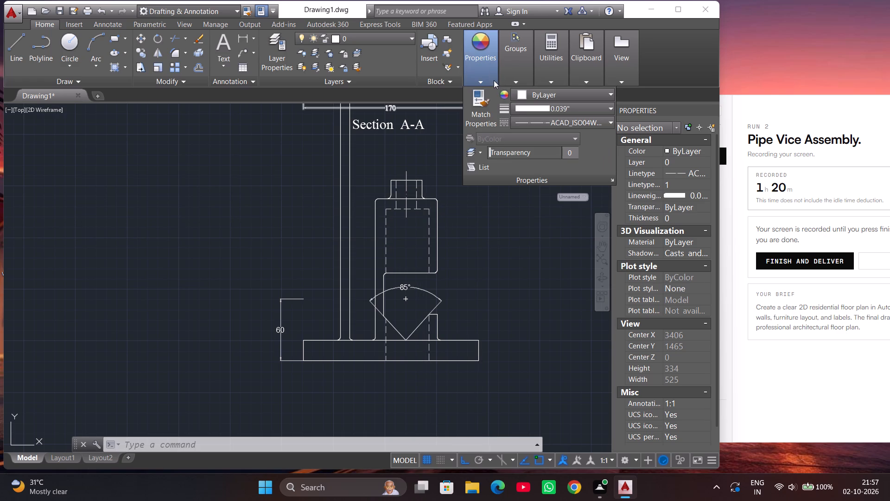
click(548, 128)
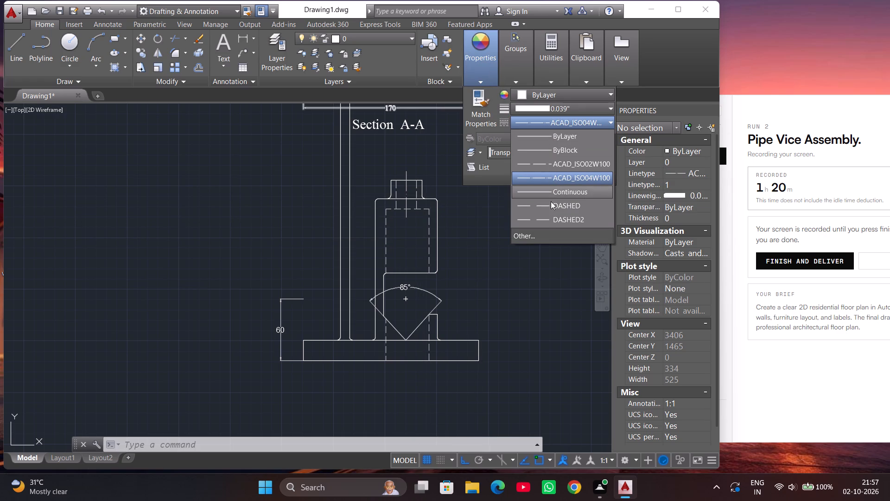
click(541, 237)
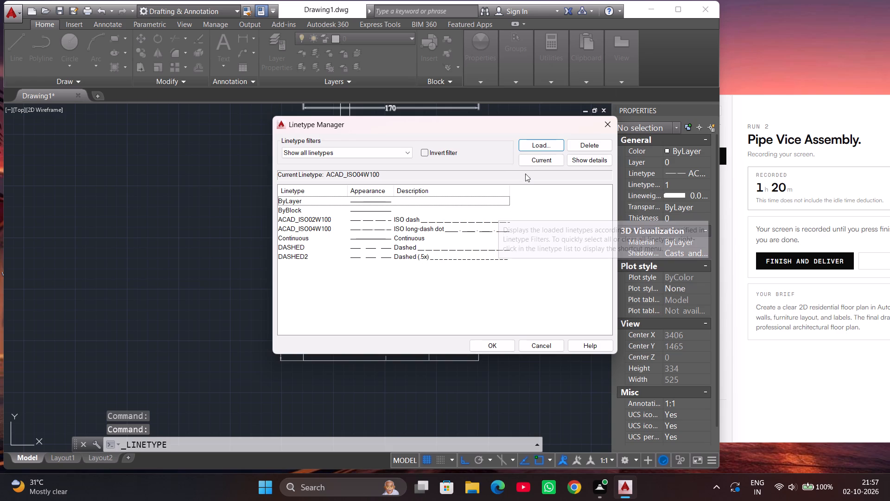
click(539, 147)
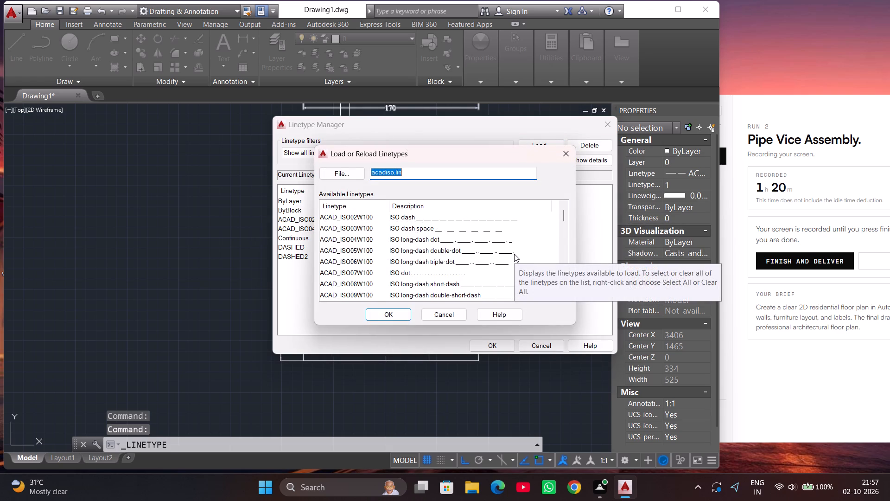
scroll(514, 254, down, 5)
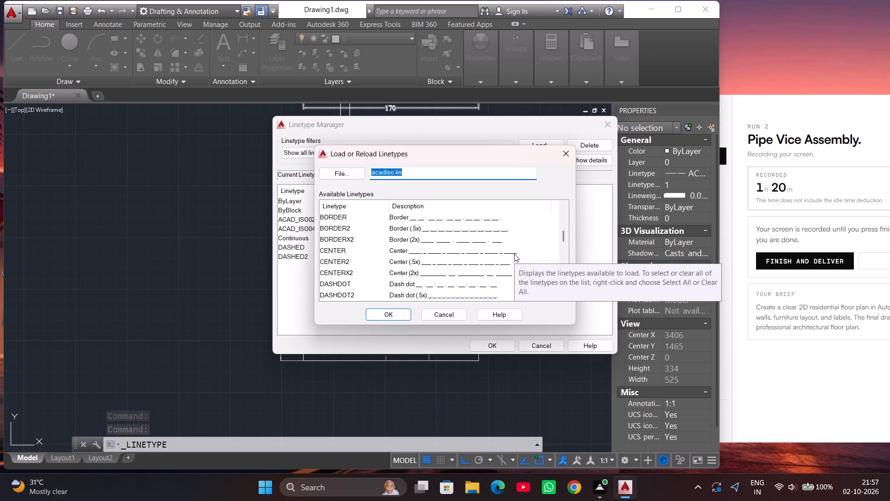
scroll(514, 254, down, 1)
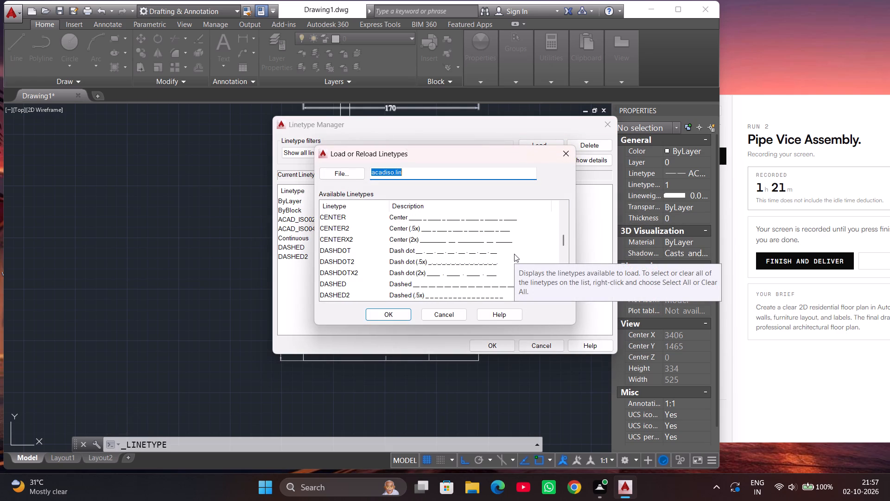
scroll(514, 254, down, 2)
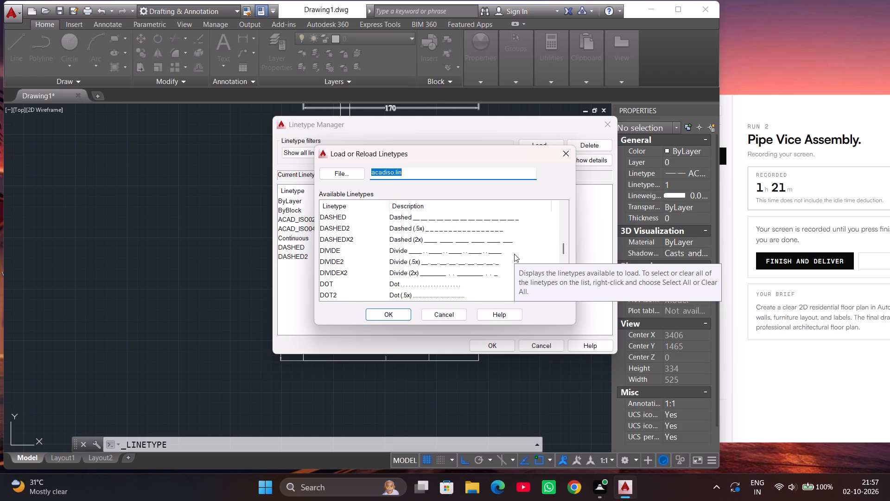
scroll(514, 254, down, 4)
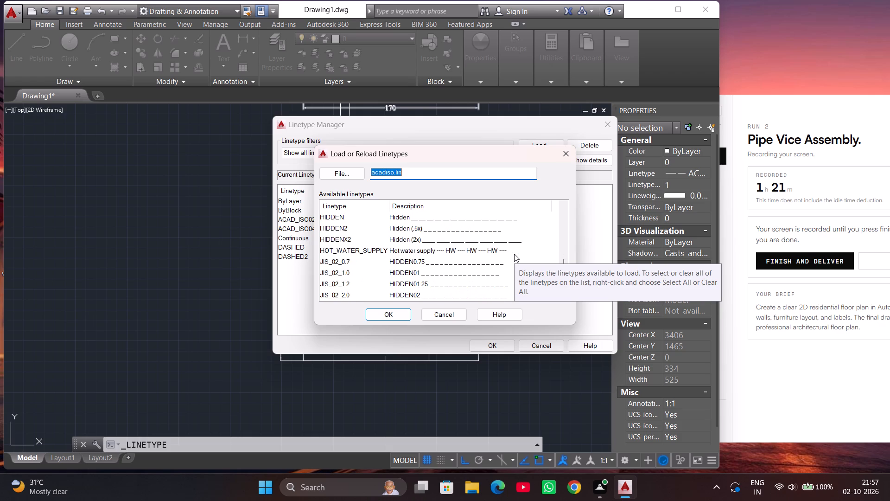
scroll(514, 254, down, 2)
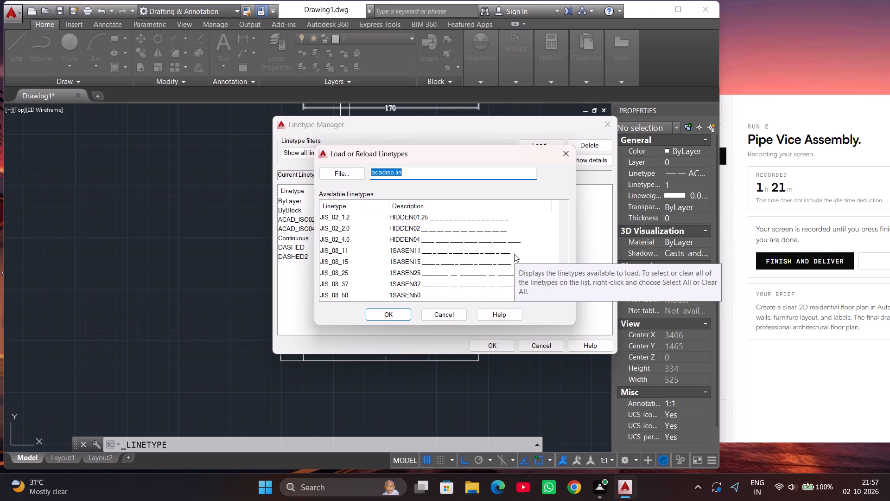
scroll(514, 254, down, 5)
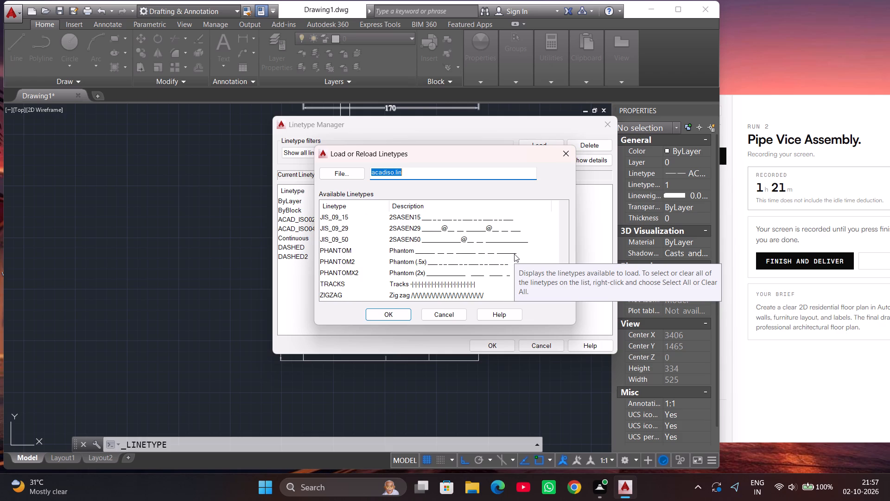
scroll(514, 254, down, 2)
scroll(514, 254, up, 7)
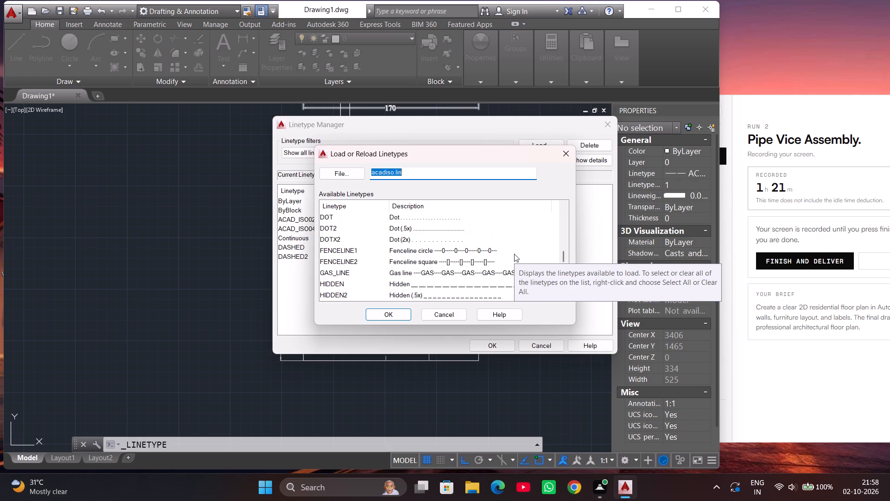
scroll(514, 254, up, 3)
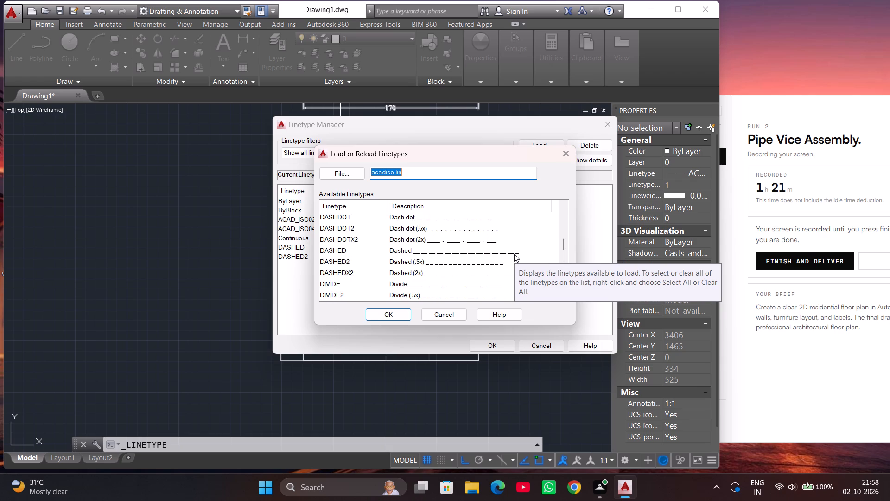
click(459, 216)
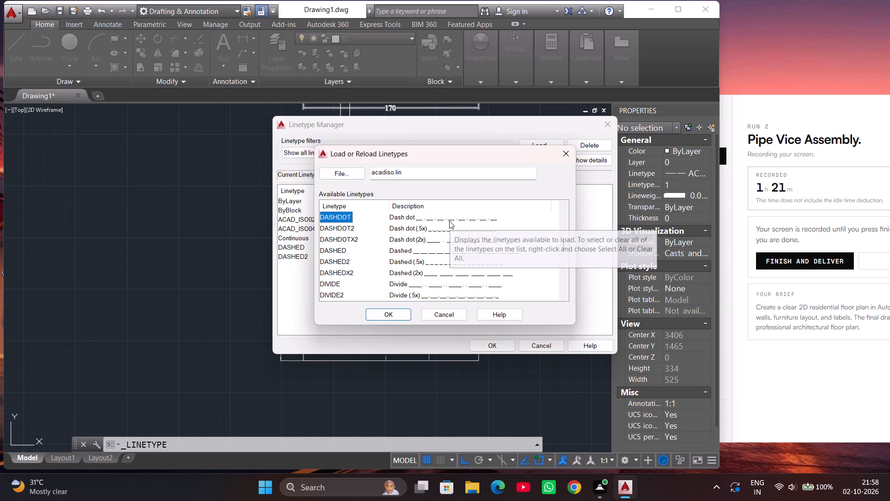
click(449, 221)
scroll(413, 219, up, 1)
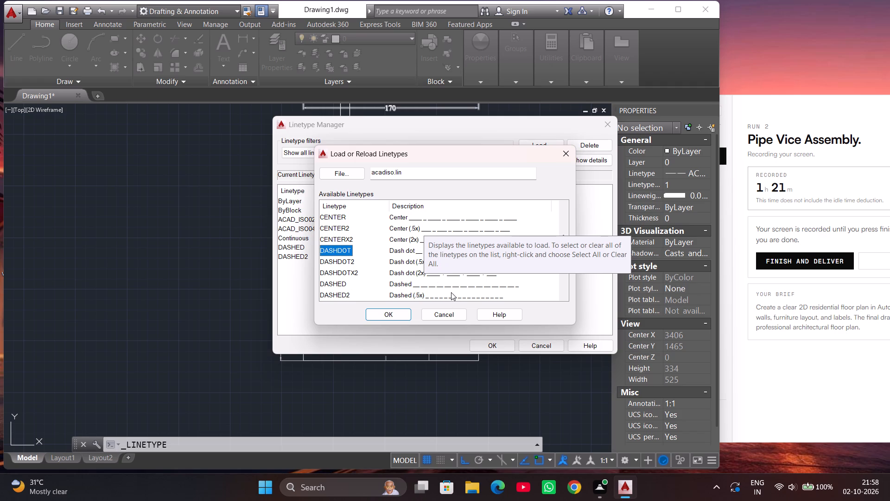
click(396, 253)
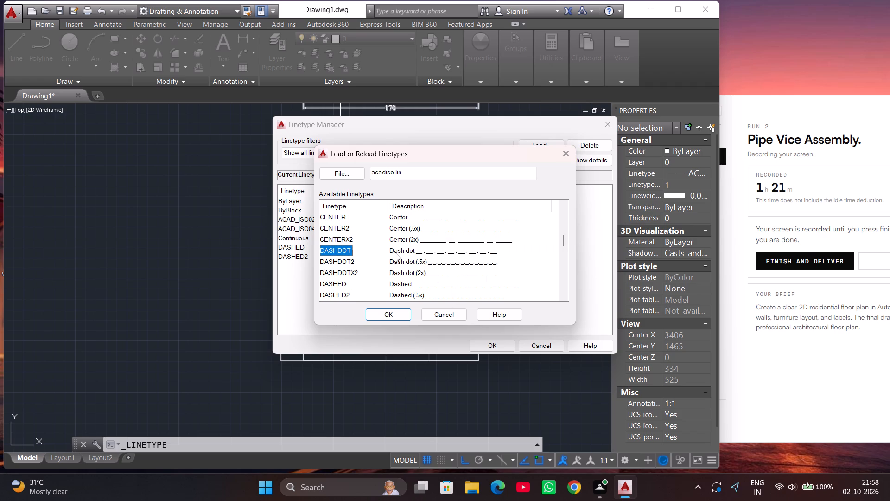
double_click(396, 253)
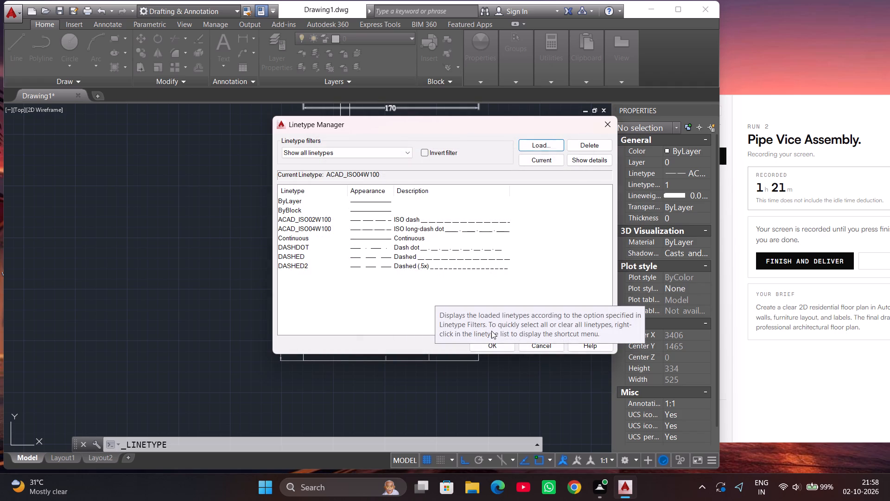
click(492, 346)
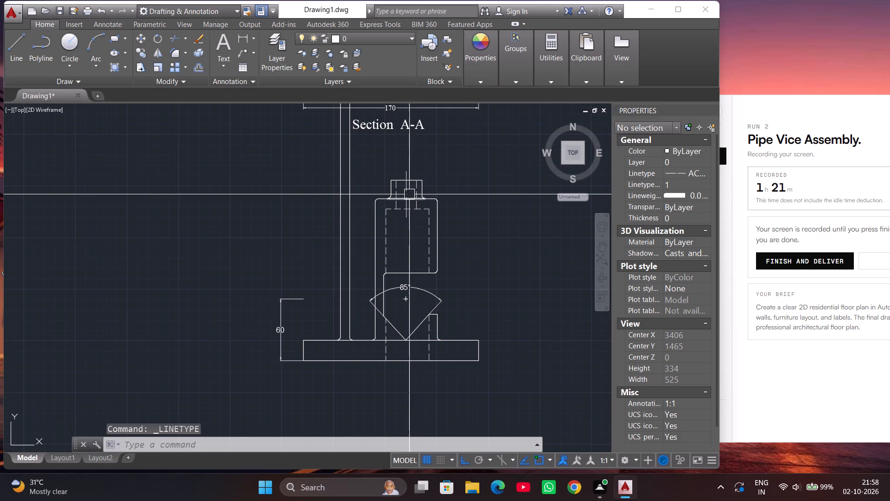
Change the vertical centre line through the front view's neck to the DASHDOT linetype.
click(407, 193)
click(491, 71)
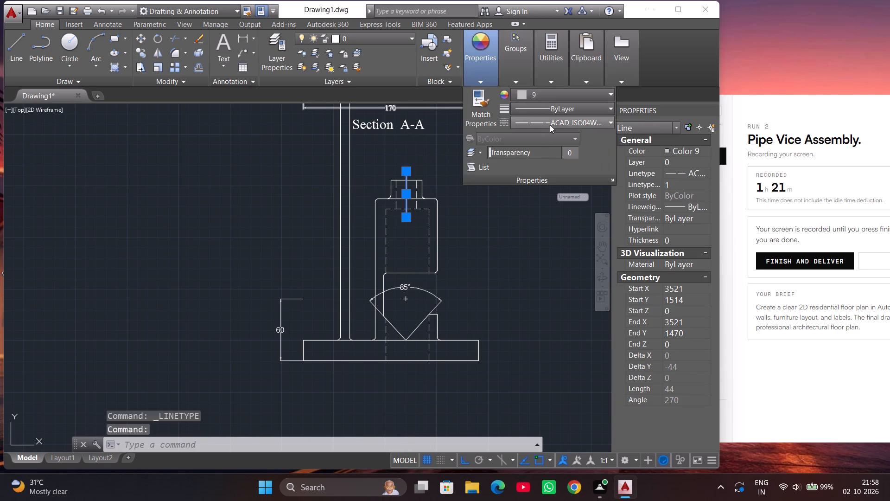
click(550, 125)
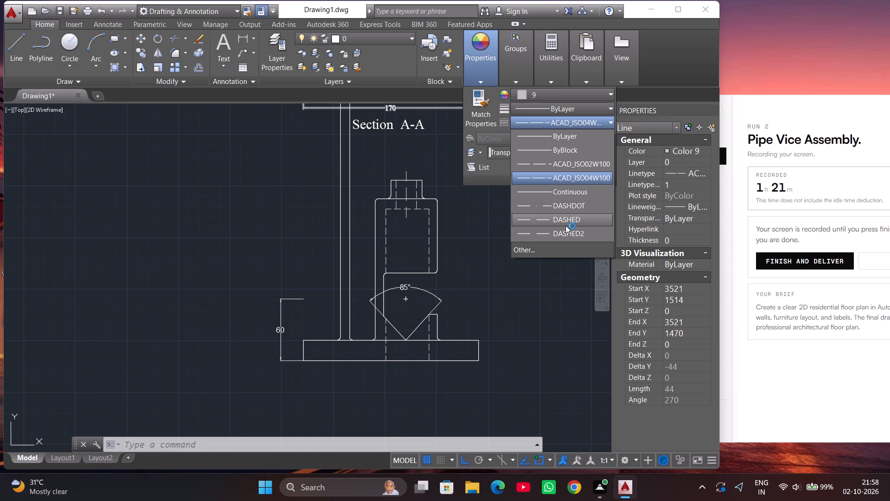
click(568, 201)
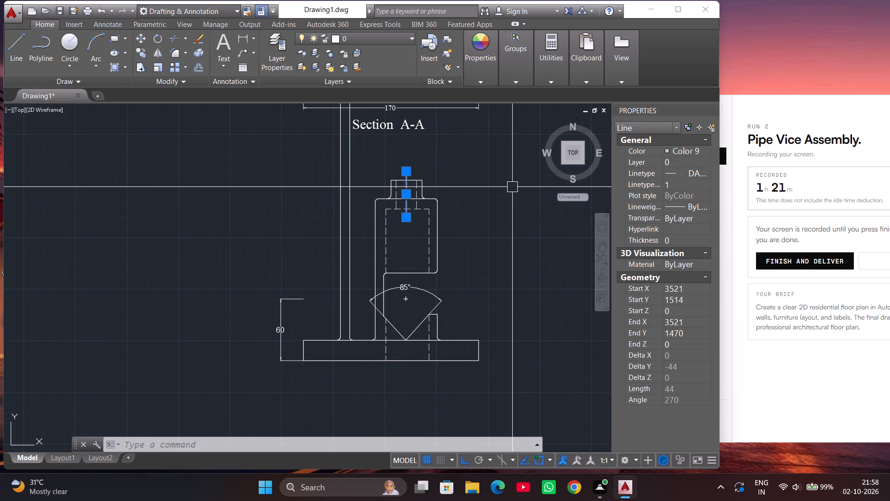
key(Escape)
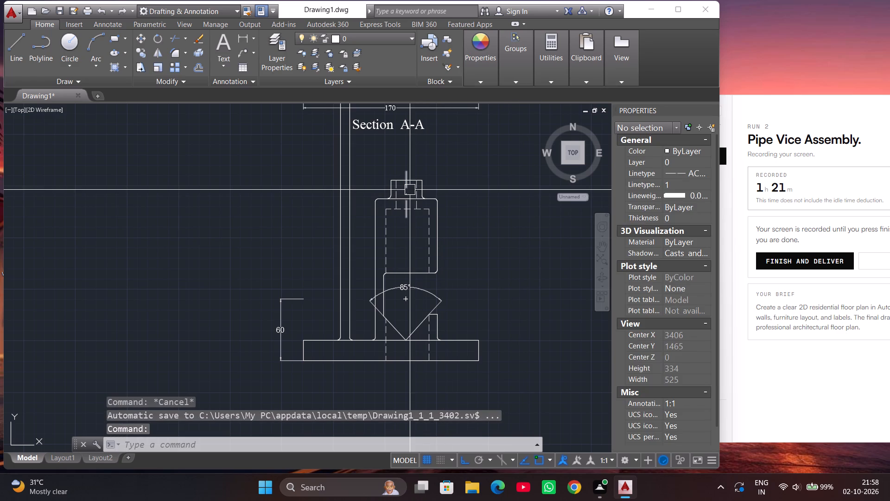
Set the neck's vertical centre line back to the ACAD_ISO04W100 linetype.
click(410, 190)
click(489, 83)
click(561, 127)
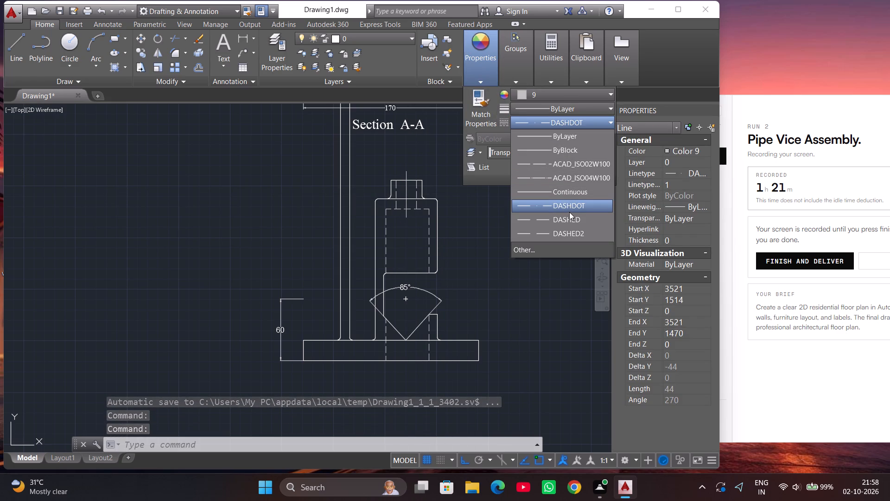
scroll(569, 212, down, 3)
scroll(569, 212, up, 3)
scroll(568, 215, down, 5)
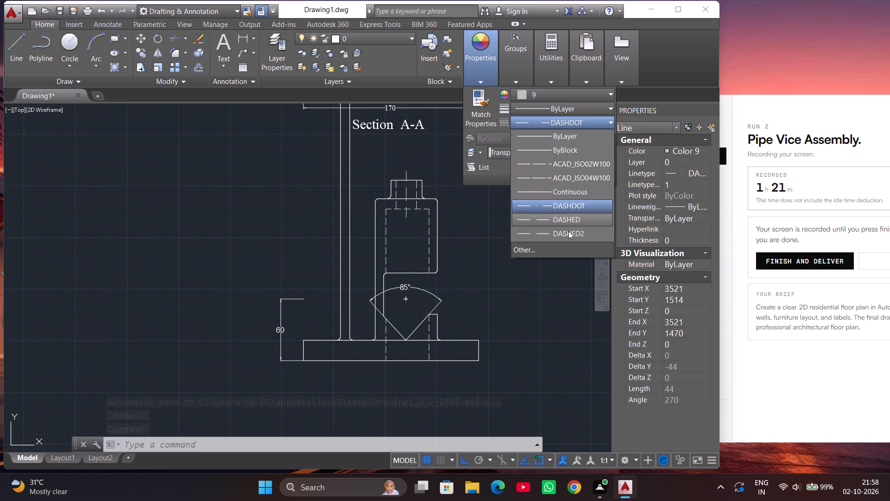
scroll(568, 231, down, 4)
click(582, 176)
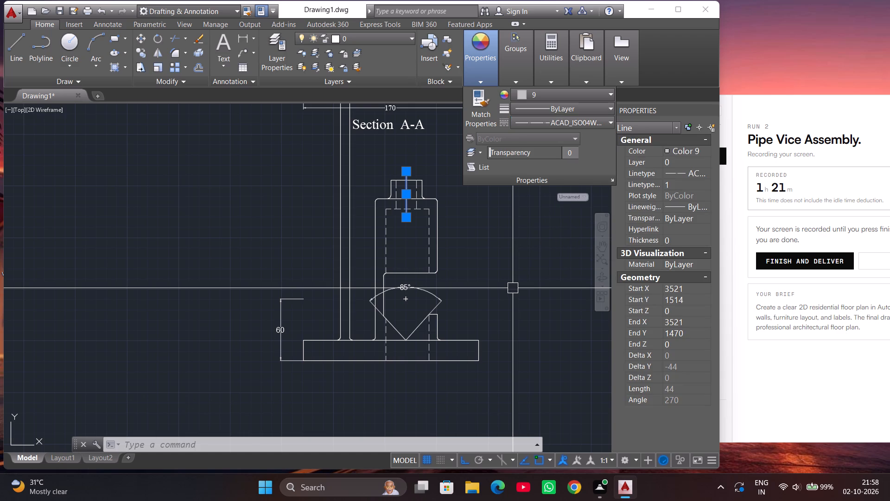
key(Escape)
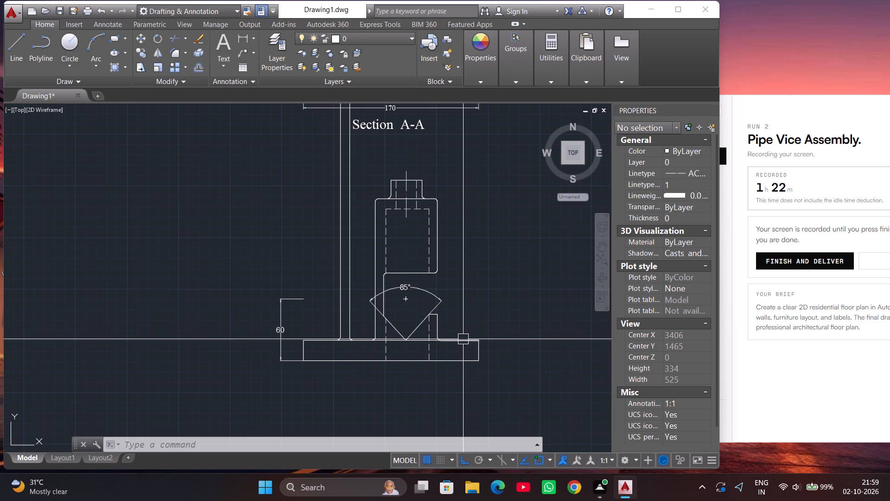
Draw a horizontal DASHED2 line about 60 long between the body's outer sides, just below the dashed rectangle's top edge.
click(491, 71)
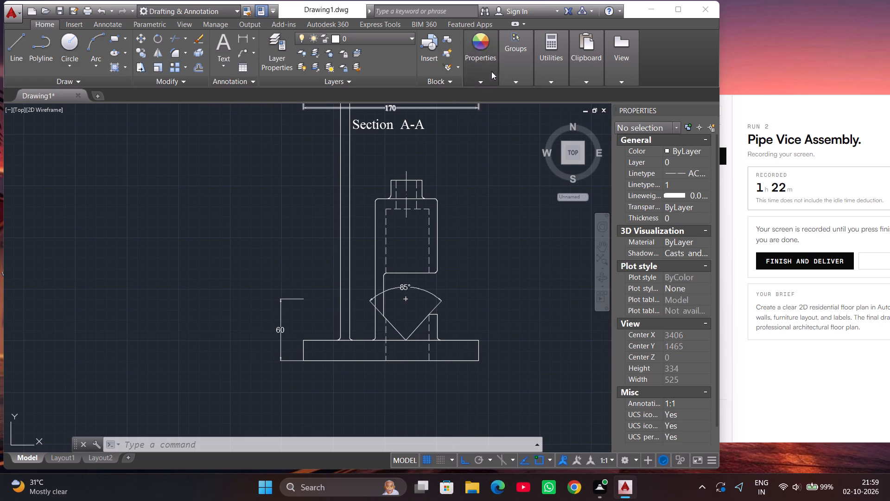
click(552, 122)
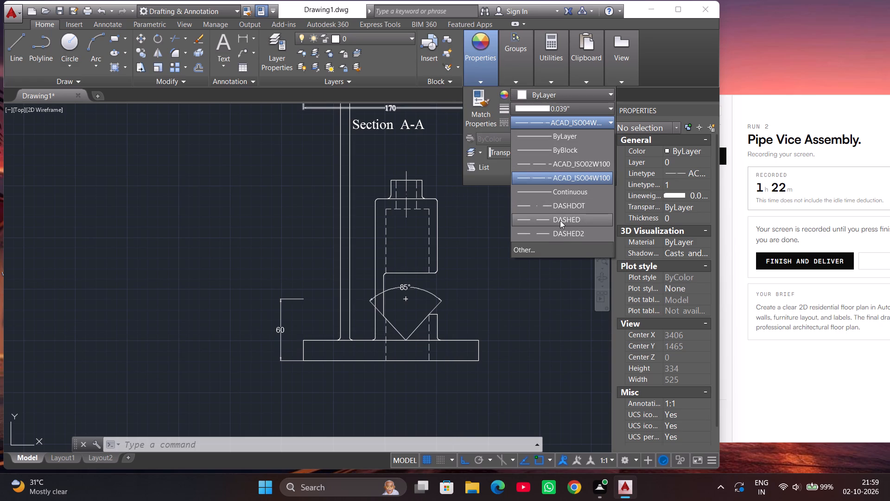
click(560, 233)
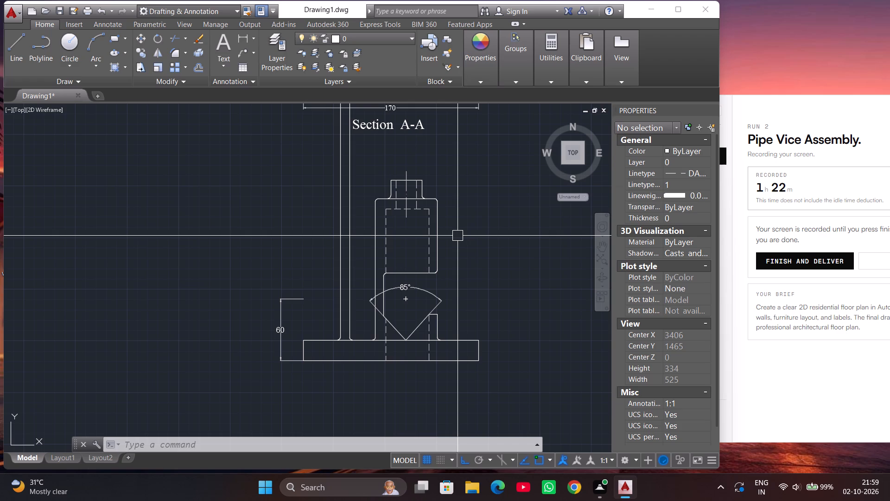
key(l)
key(Return)
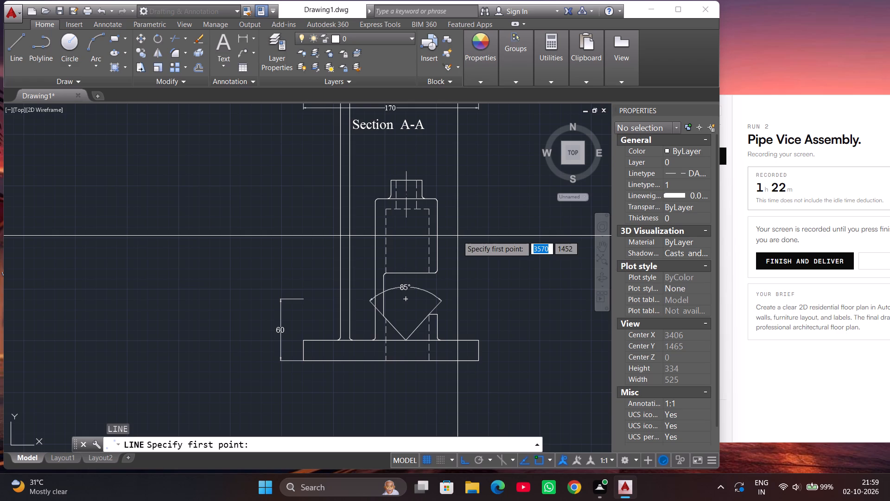
scroll(394, 218, up, 4)
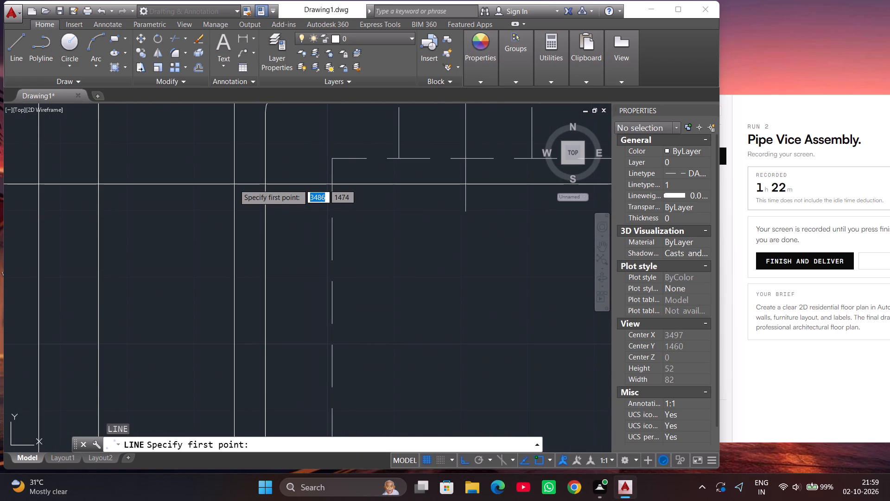
click(265, 186)
scroll(368, 195, down, 2)
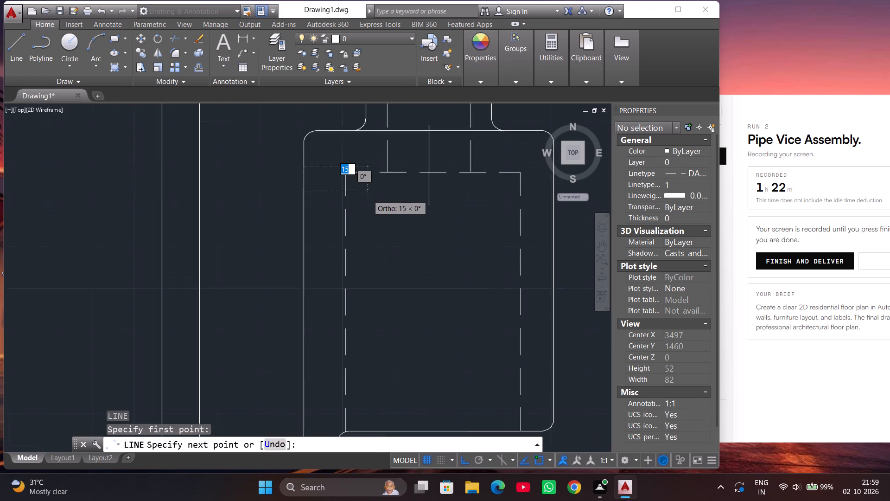
click(484, 193)
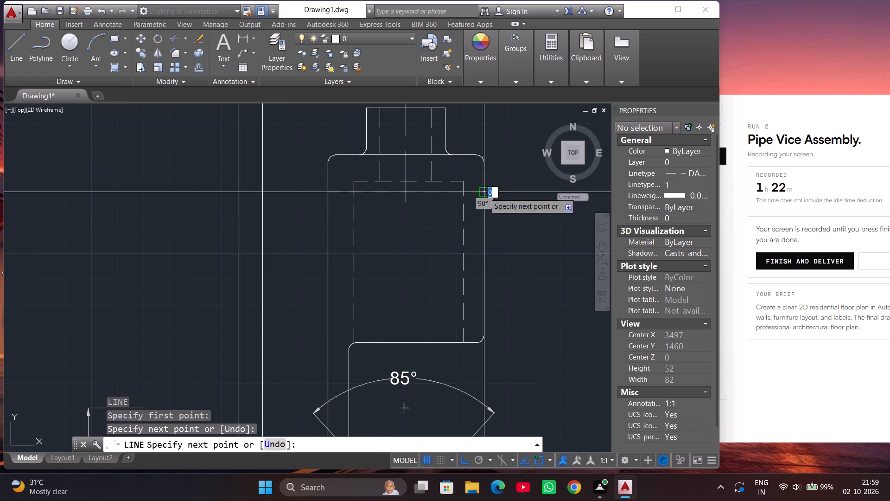
key(Escape)
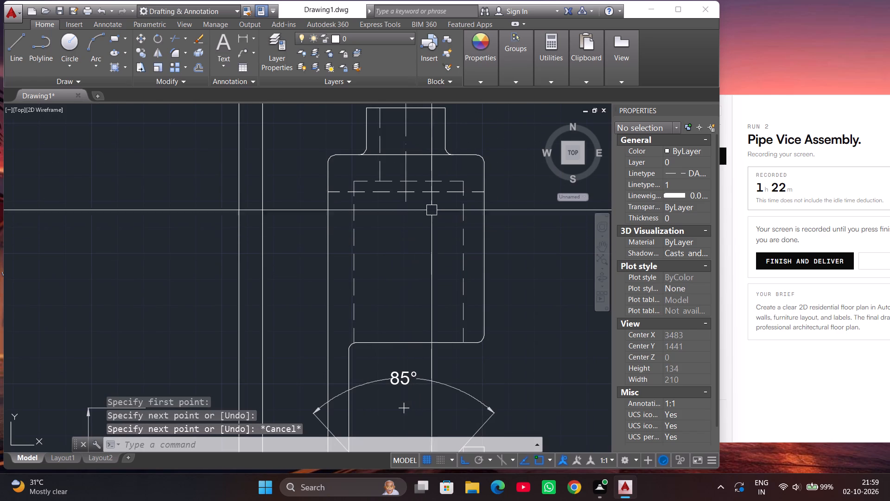
Change the colour of the DASHED2 line between the body's outer sides, just below the dashed rectangle's top edge, to index Color 9.
click(441, 193)
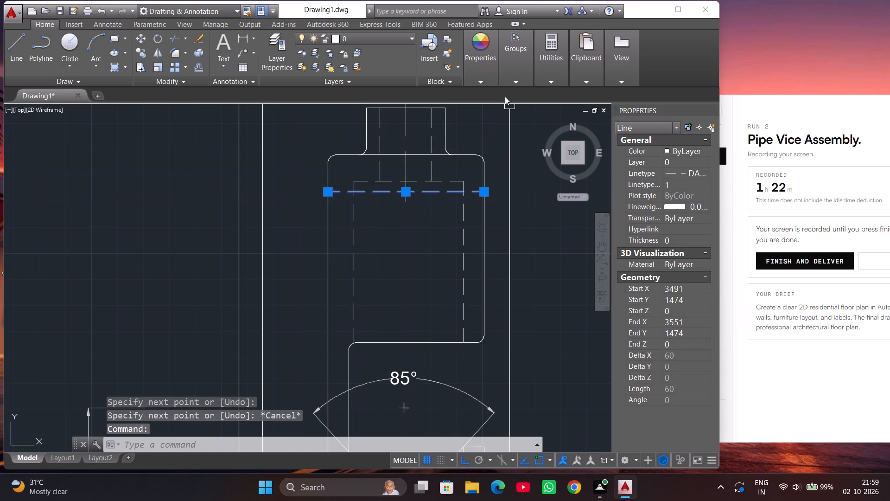
click(492, 76)
click(568, 122)
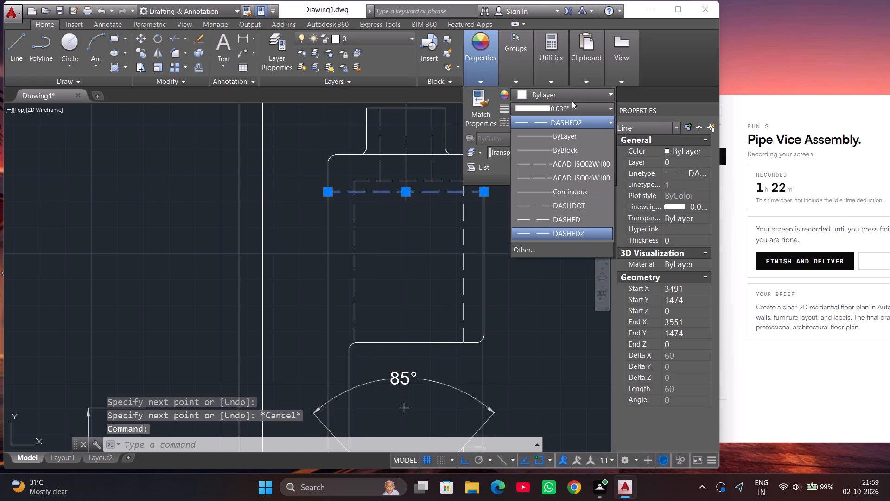
click(572, 98)
click(587, 94)
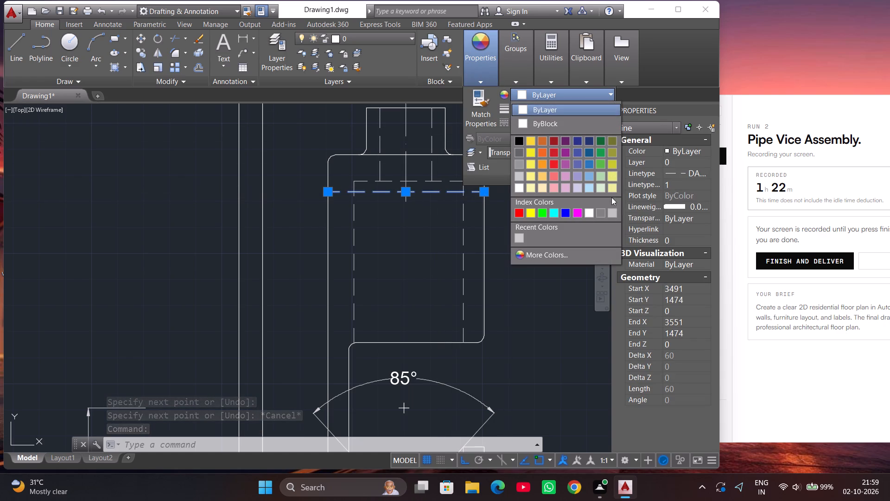
click(612, 213)
key(Escape)
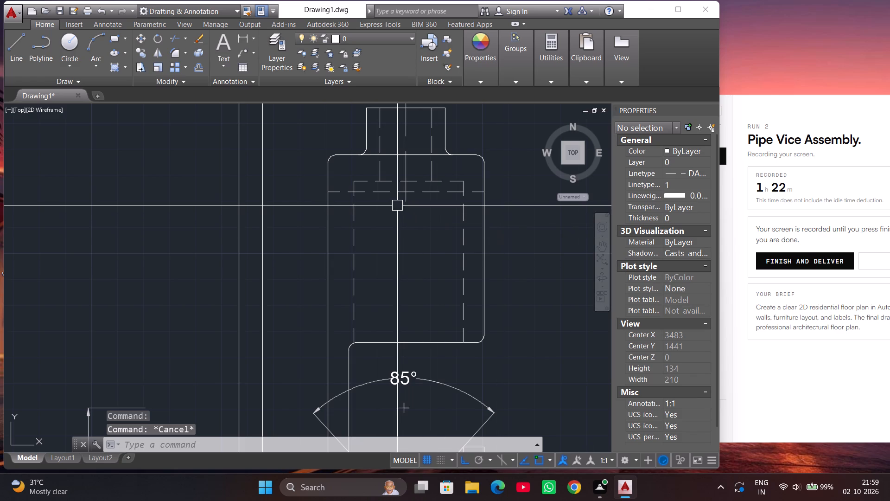
Offset the dashed rectangle's top edge downward through a point at about Y 1470, and offset that copy again to about Y 1465.
click(386, 194)
scroll(374, 192, up, 1)
key(Escape)
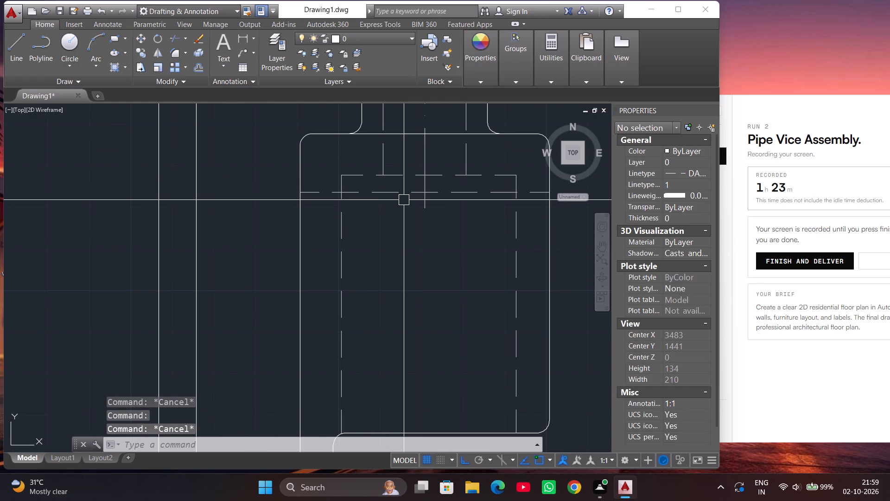
text(OF)
key(Return)
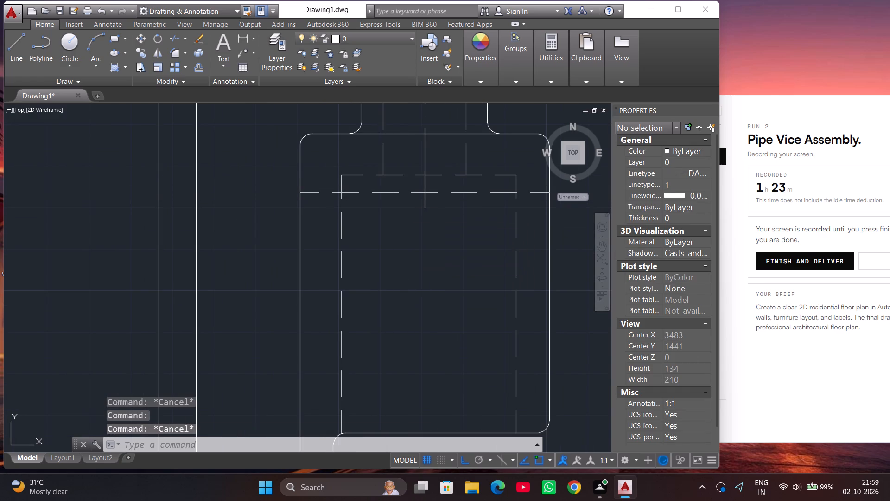
key(Return)
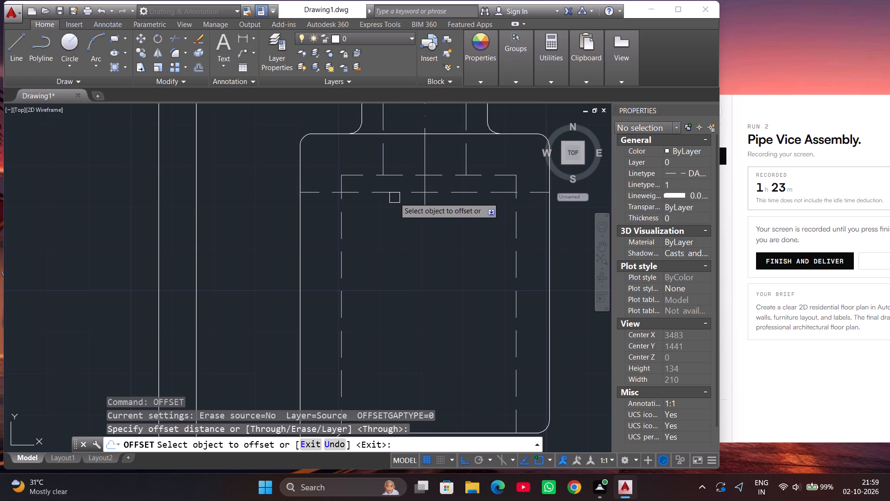
click(406, 176)
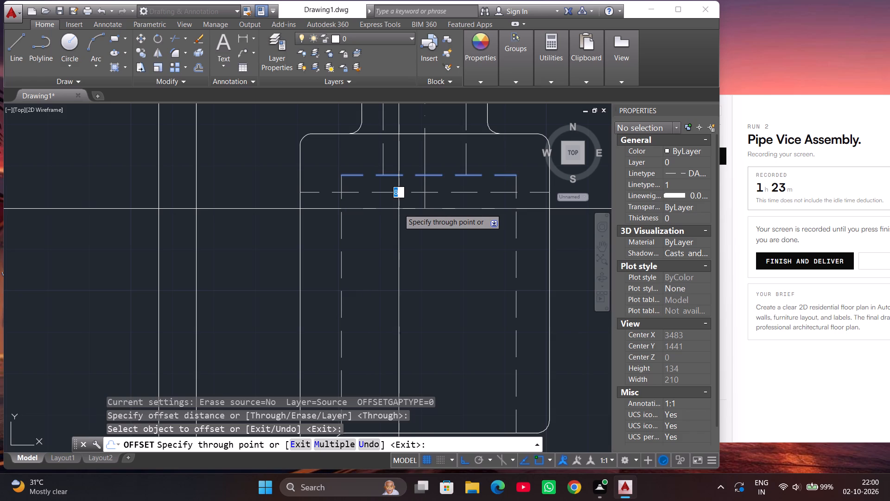
click(399, 209)
click(402, 209)
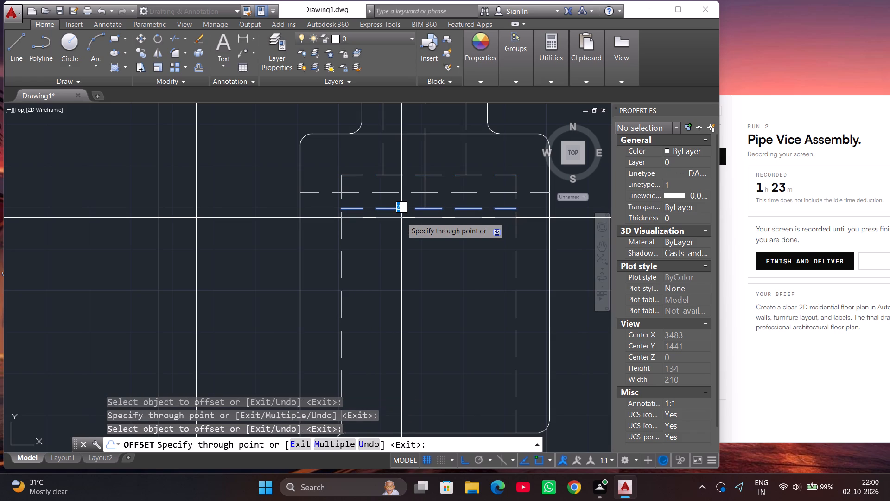
click(402, 227)
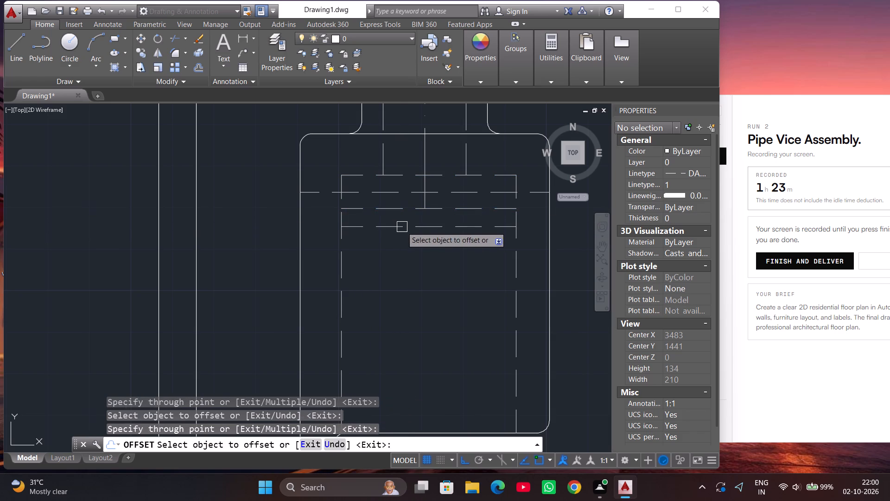
key(Escape)
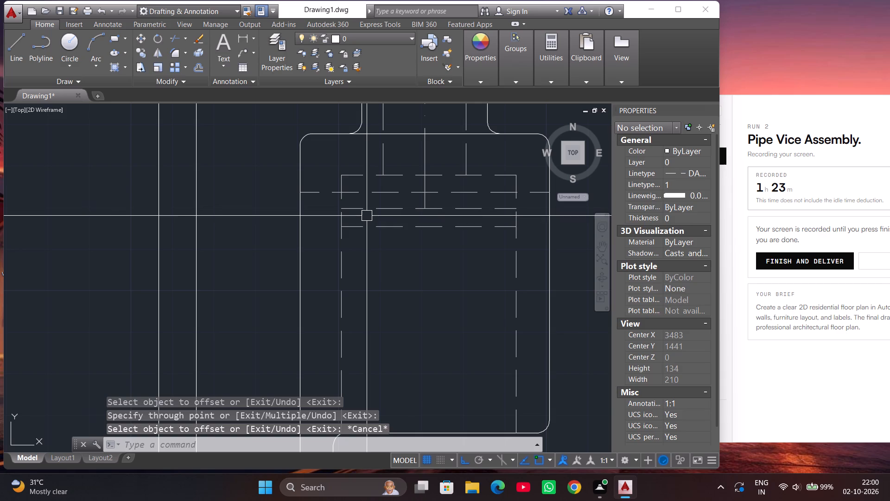
Stretch both ends of the lower offset line out to the body's outer sides, making it 60 long.
click(365, 228)
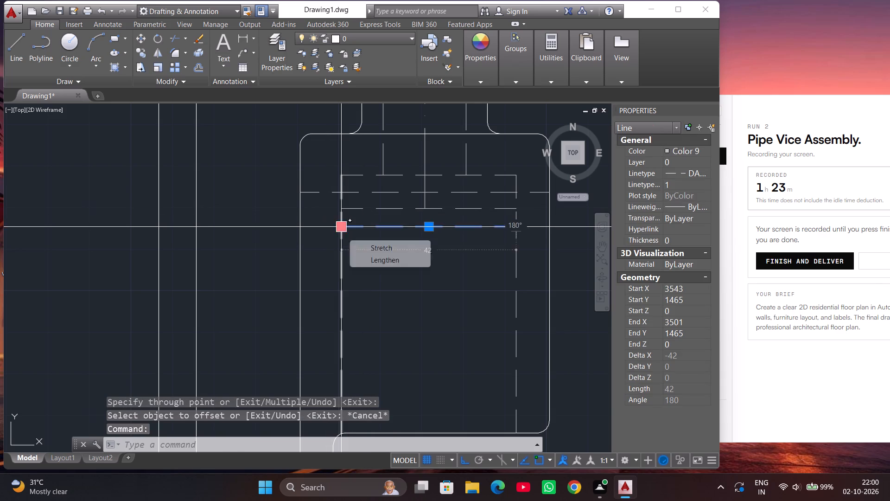
click(343, 228)
click(301, 227)
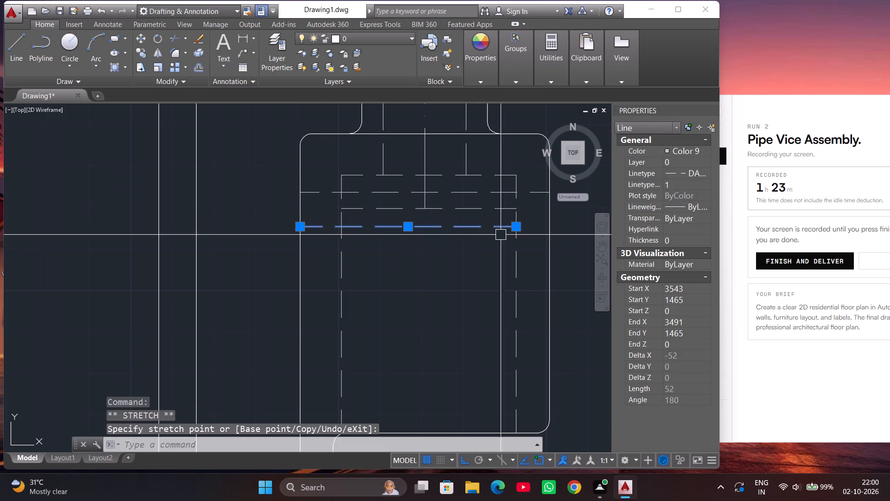
click(518, 228)
click(550, 225)
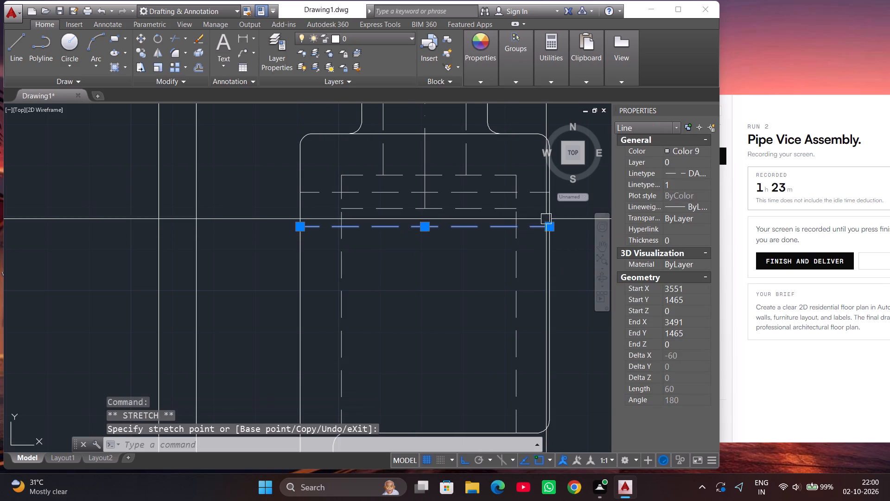
scroll(332, 217, down, 1)
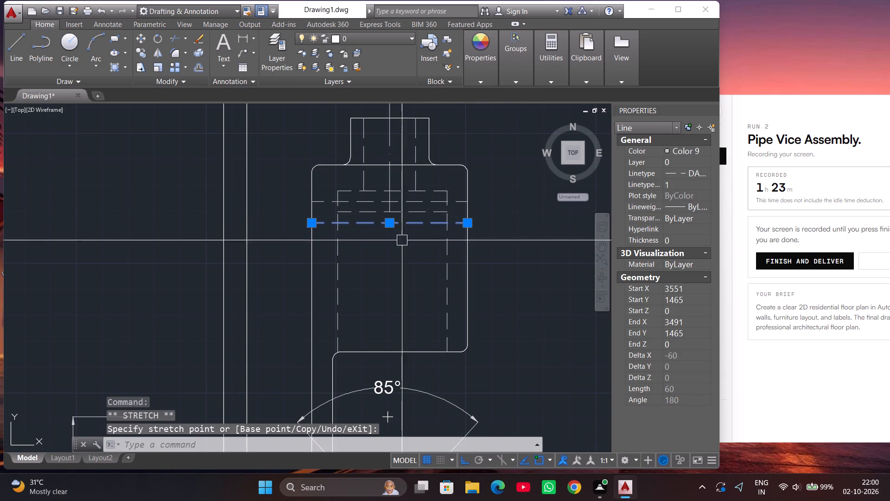
key(Escape)
Stretch both ends of the middle offset line slightly beyond the body's outer sides, making it about 65 long.
click(415, 210)
scroll(415, 212, up, 2)
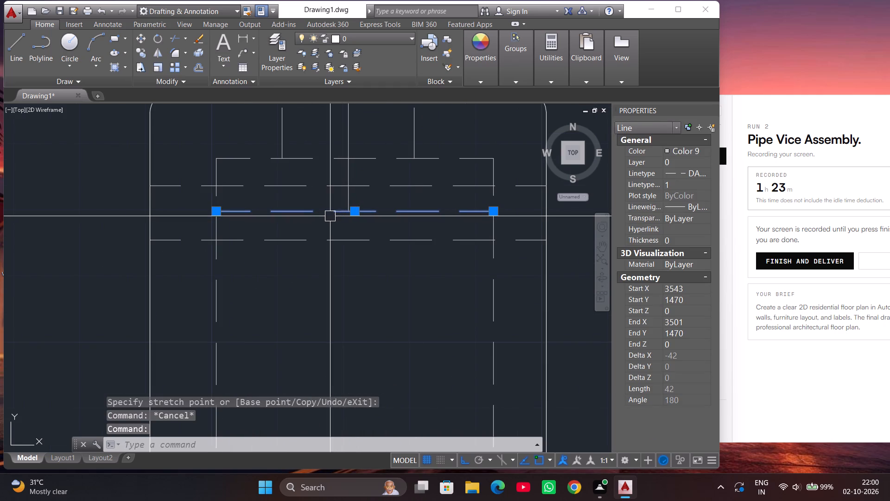
click(216, 212)
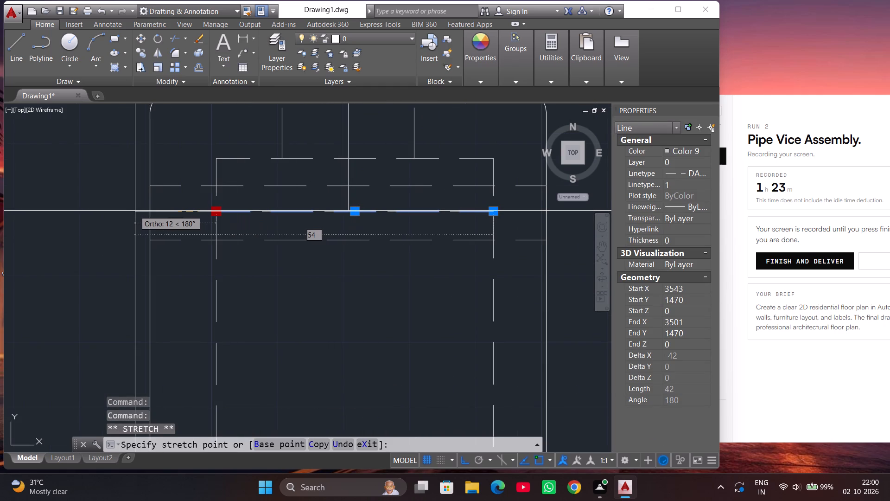
click(135, 211)
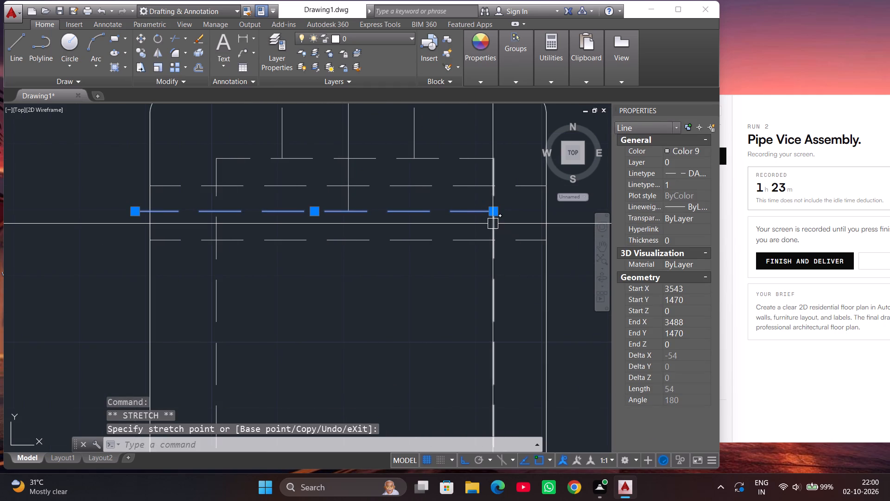
click(494, 216)
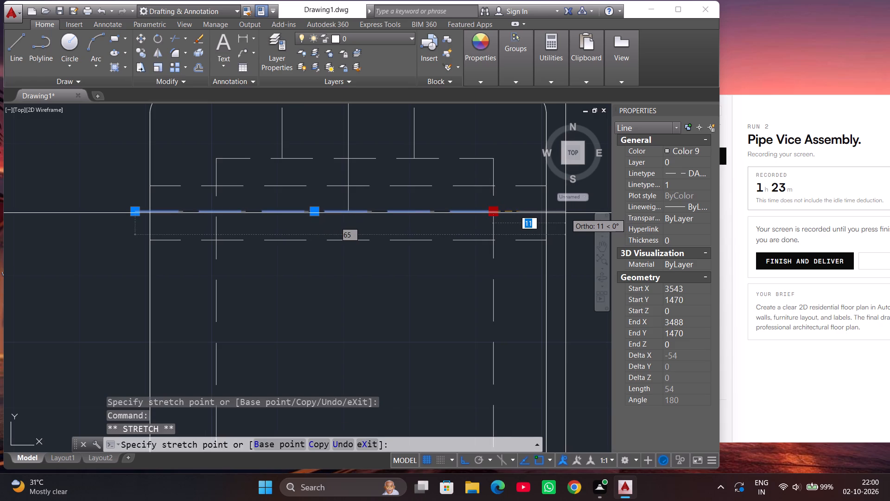
click(561, 212)
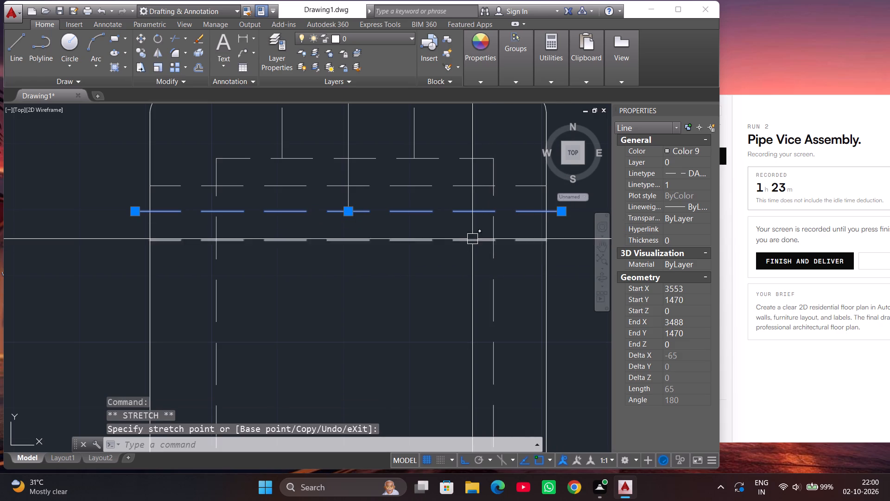
key(Escape)
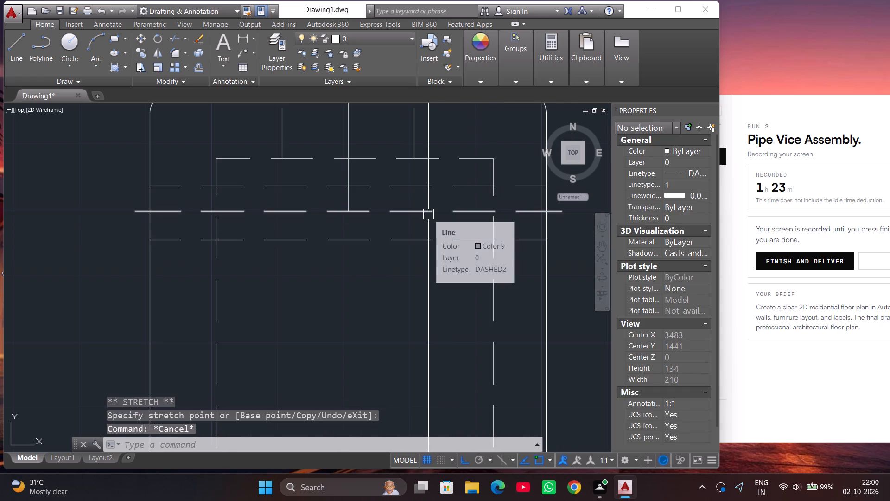
Shorten the neck's vertical centre line to about 39 long, ending just below the dashed rectangle's top edge.
click(346, 195)
click(348, 212)
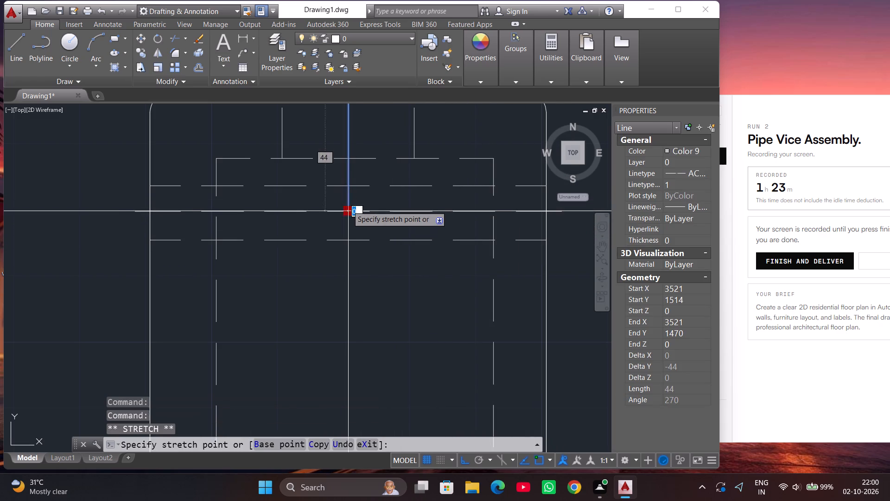
click(349, 177)
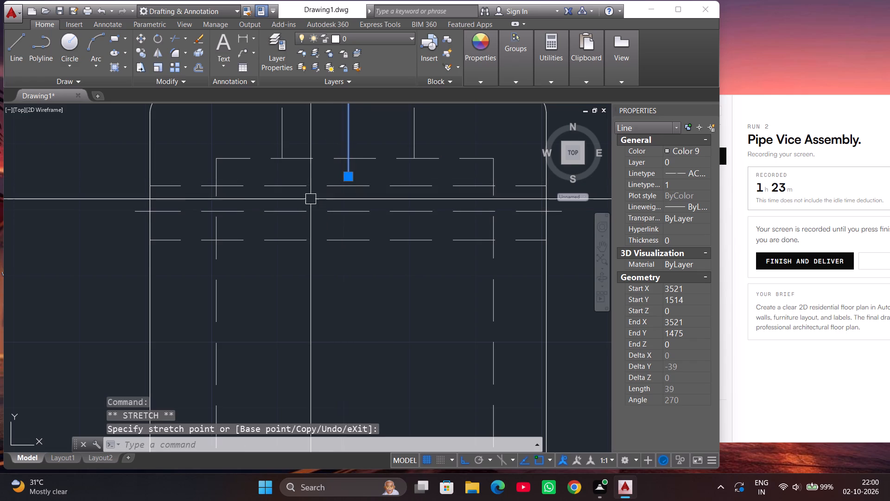
key(Escape)
Trim the hidden lines above and below the horizontal centre line, removing their portions between the dashed rectangle's vertical sides.
text(TR)
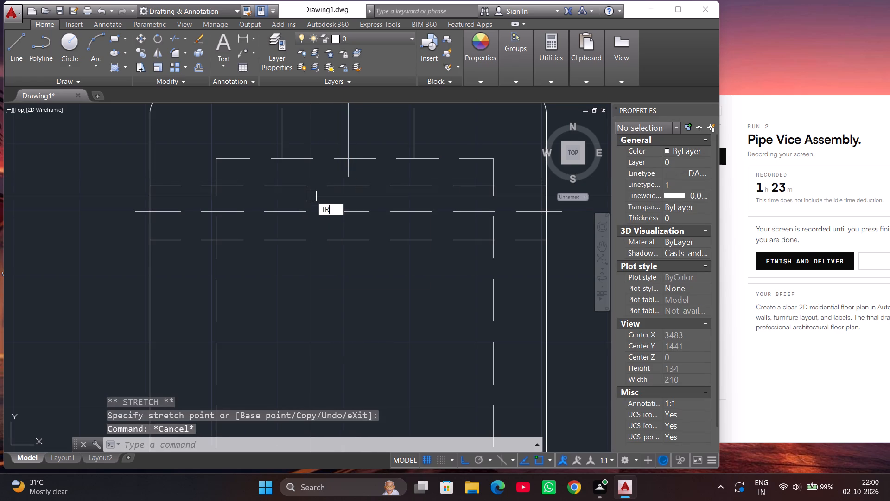
key(Return)
key(Return)
click(308, 185)
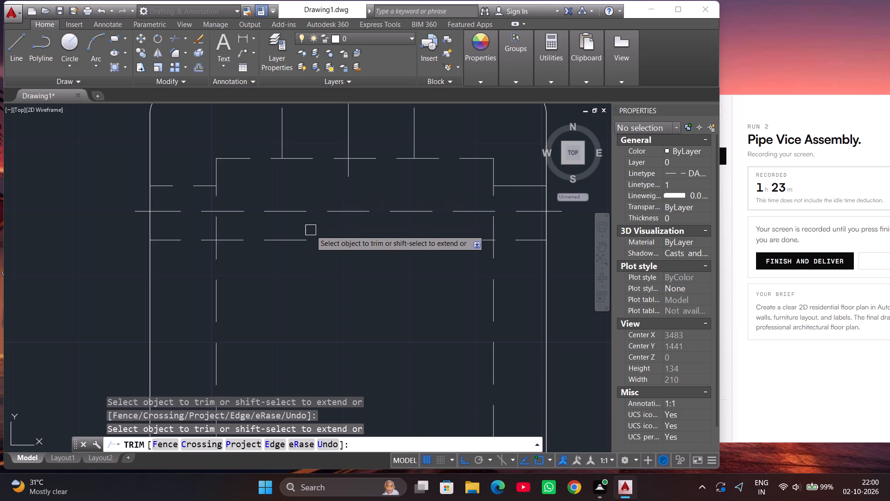
click(312, 240)
click(305, 246)
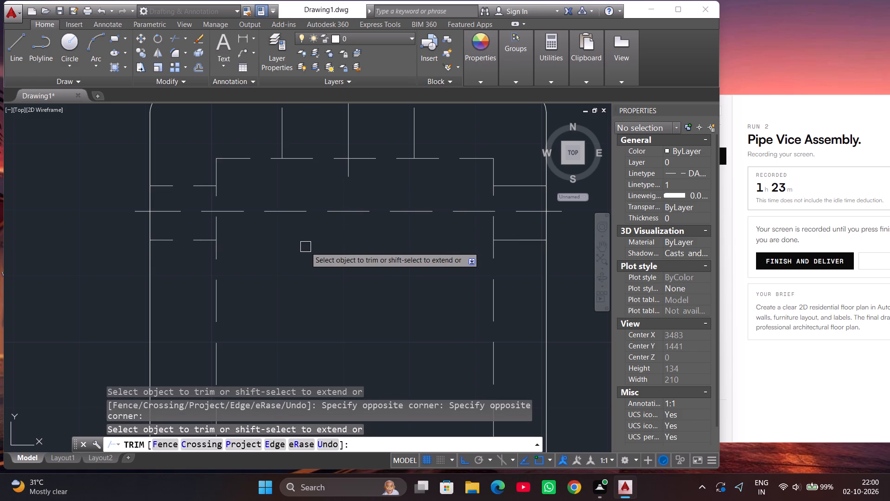
key(Escape)
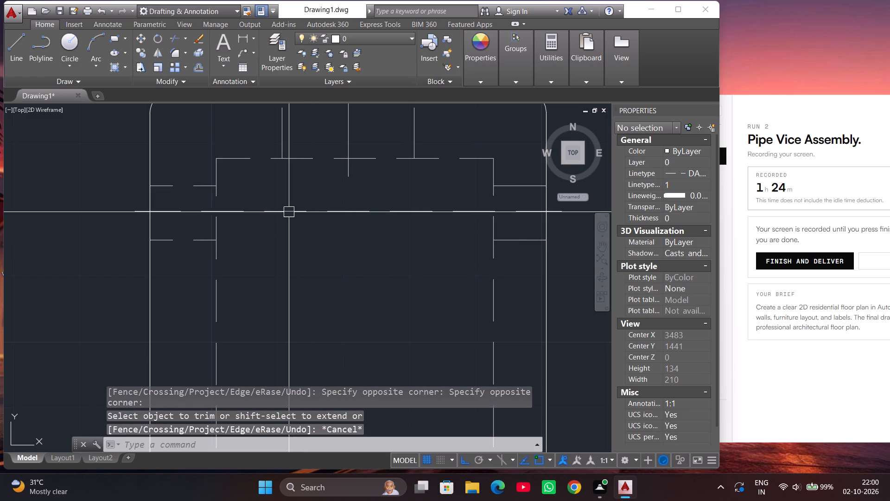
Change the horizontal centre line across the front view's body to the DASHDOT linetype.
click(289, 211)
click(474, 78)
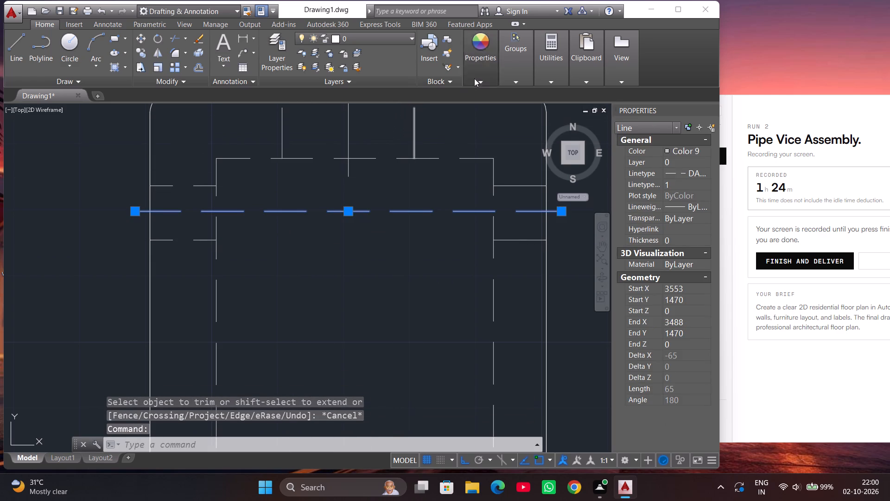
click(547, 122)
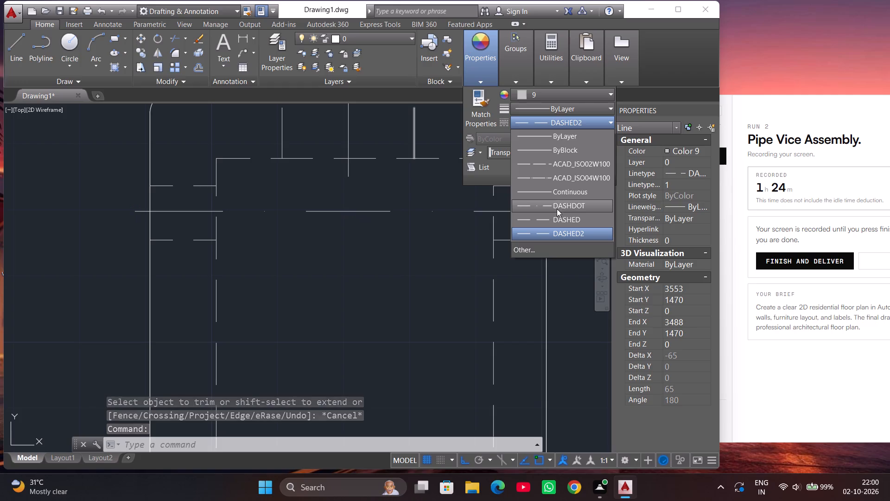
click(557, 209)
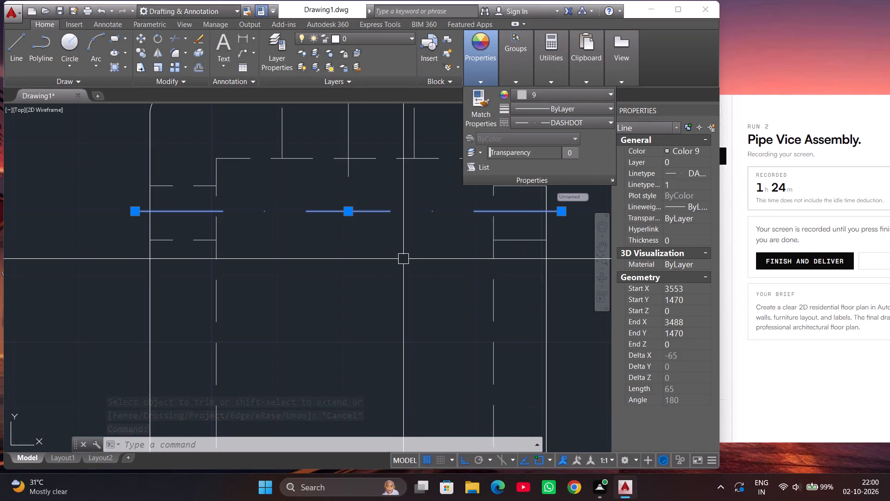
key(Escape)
Set the body's horizontal centre line to the ACAD_ISO04W100 linetype.
scroll(387, 263, down, 2)
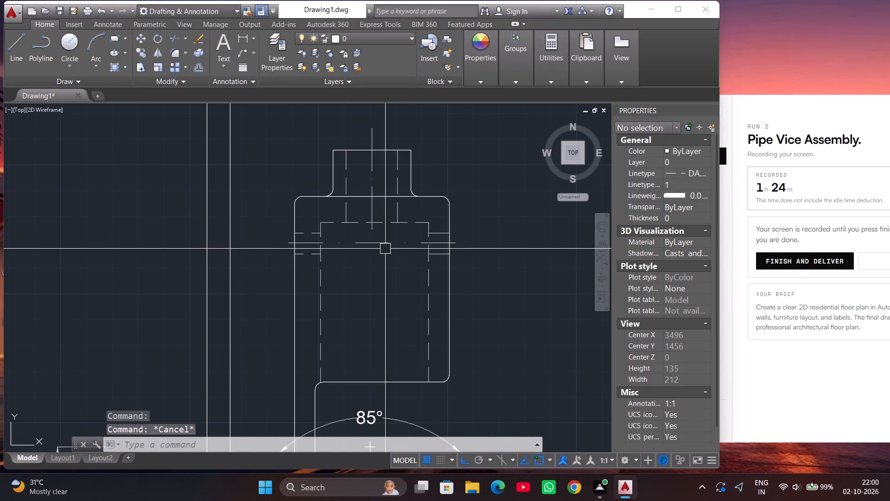
click(385, 245)
click(483, 78)
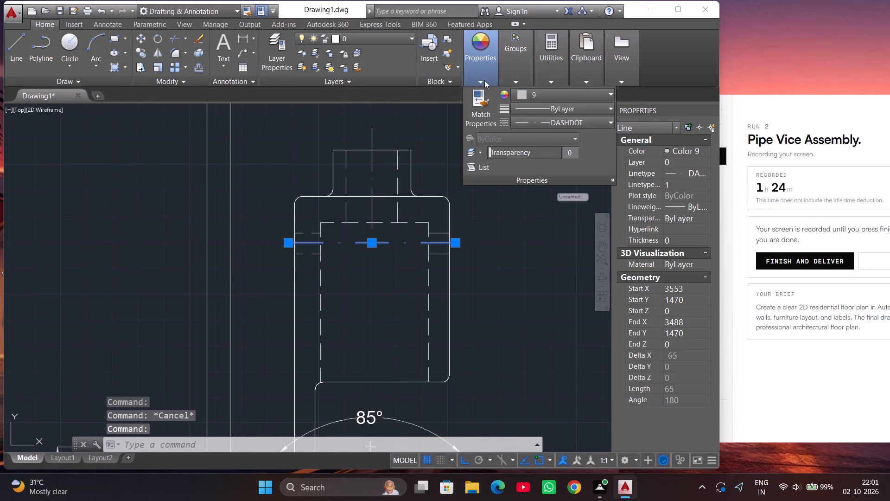
click(569, 122)
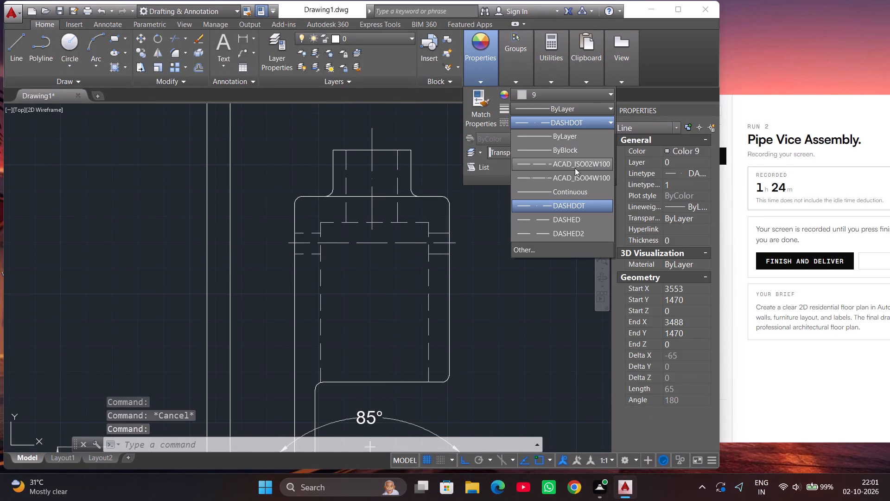
click(573, 178)
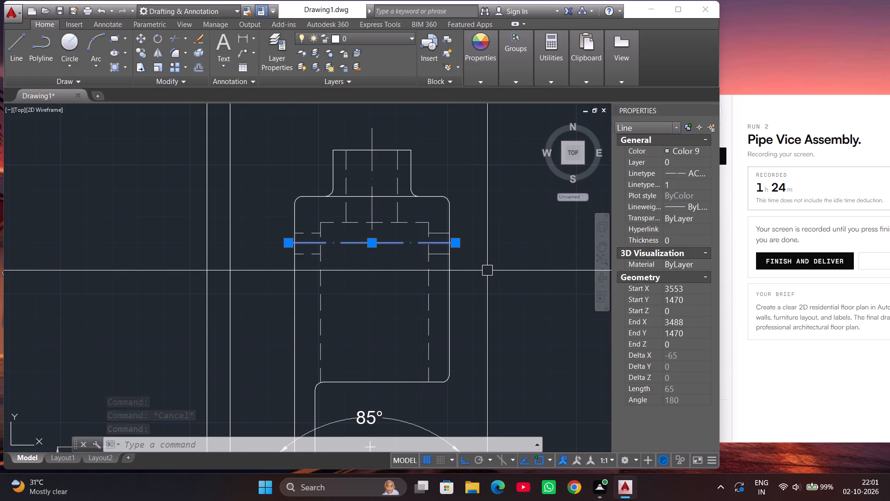
key(Escape)
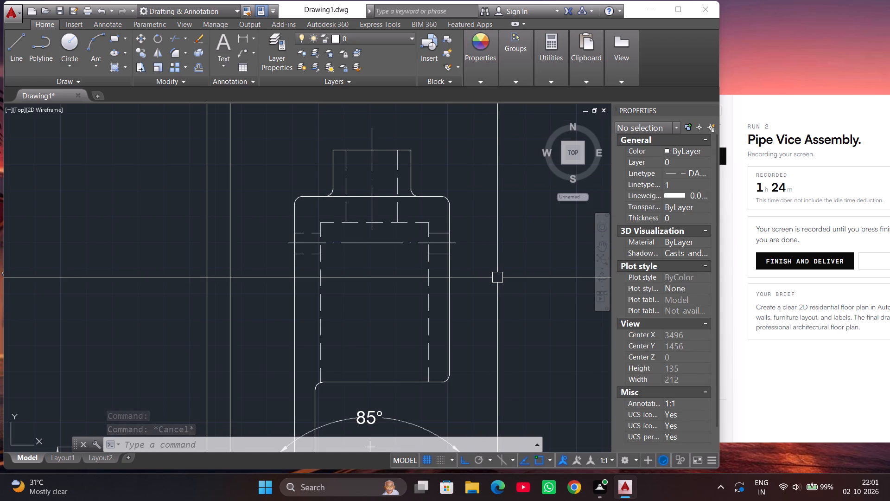
Load the JIS_08_15 linetype from acadiso.lin into the drawing.
click(487, 74)
click(531, 121)
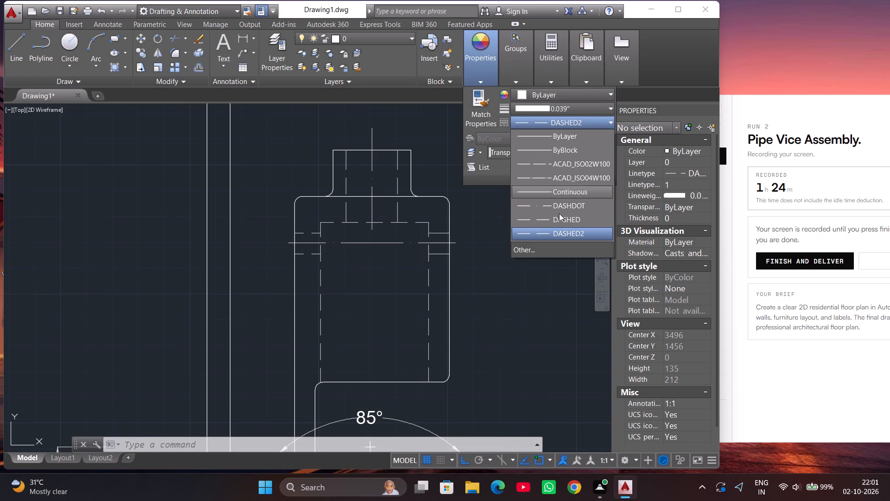
click(555, 247)
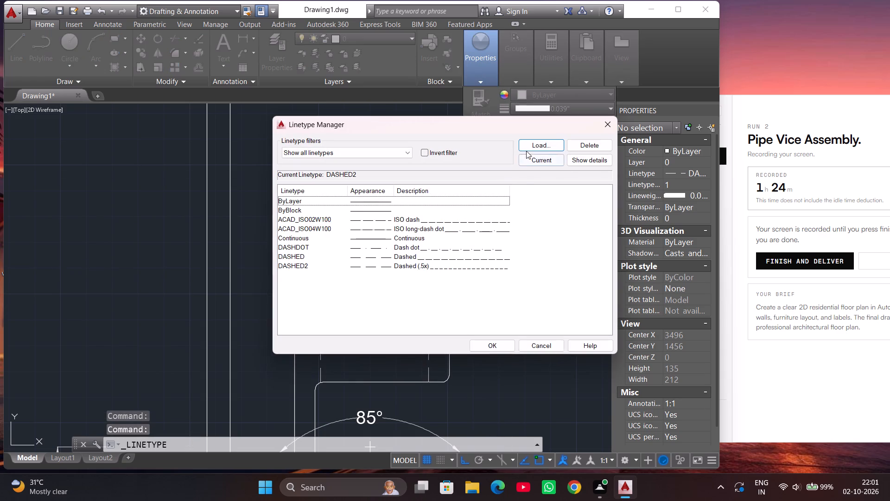
click(527, 148)
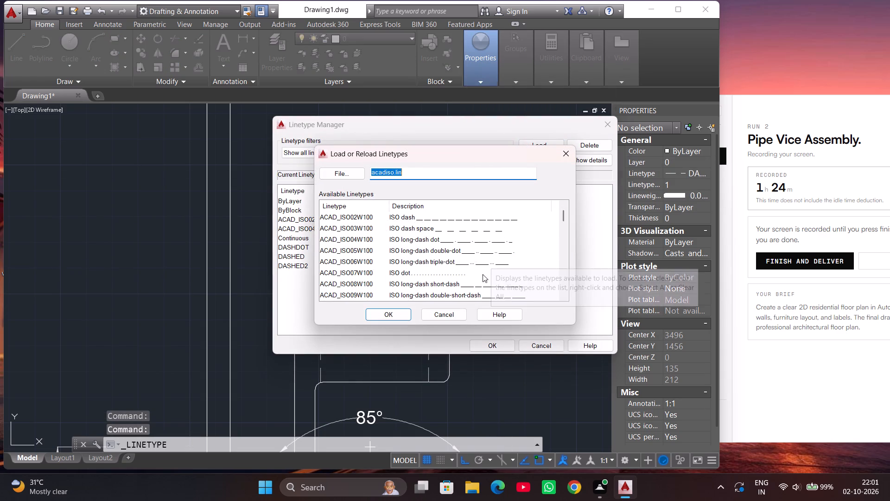
scroll(452, 244, down, 1)
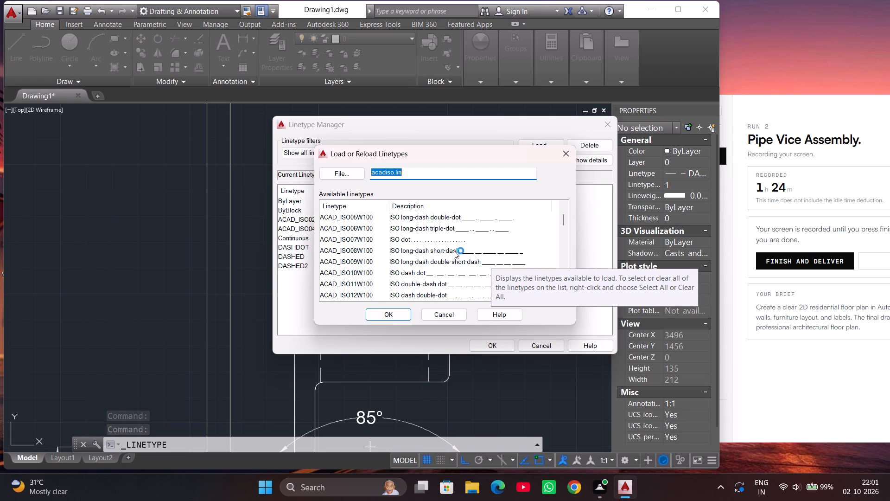
scroll(457, 245, down, 1)
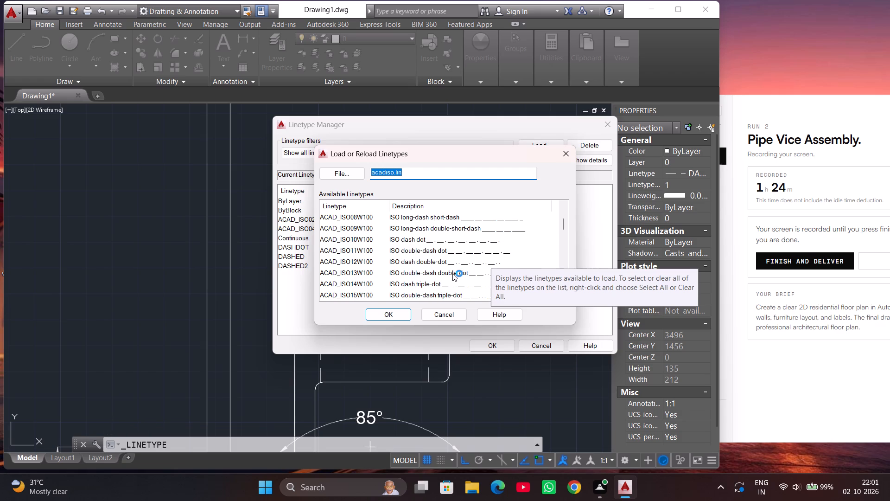
scroll(452, 270, down, 2)
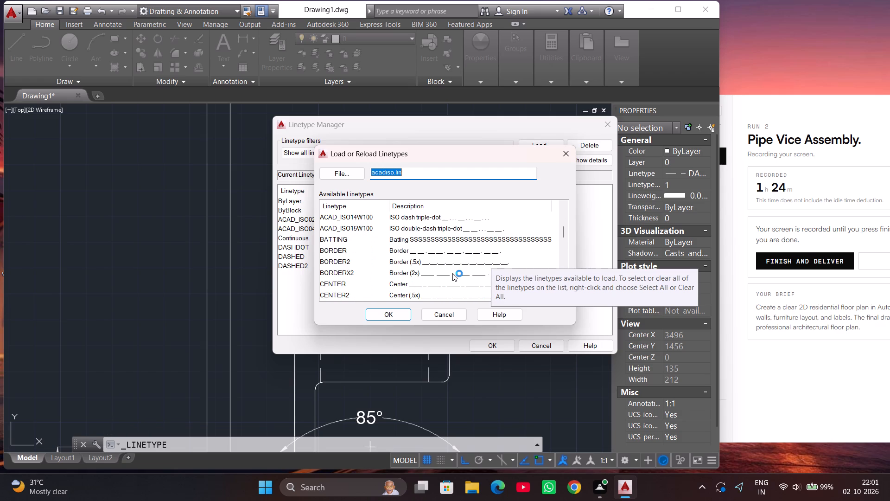
scroll(452, 270, down, 1)
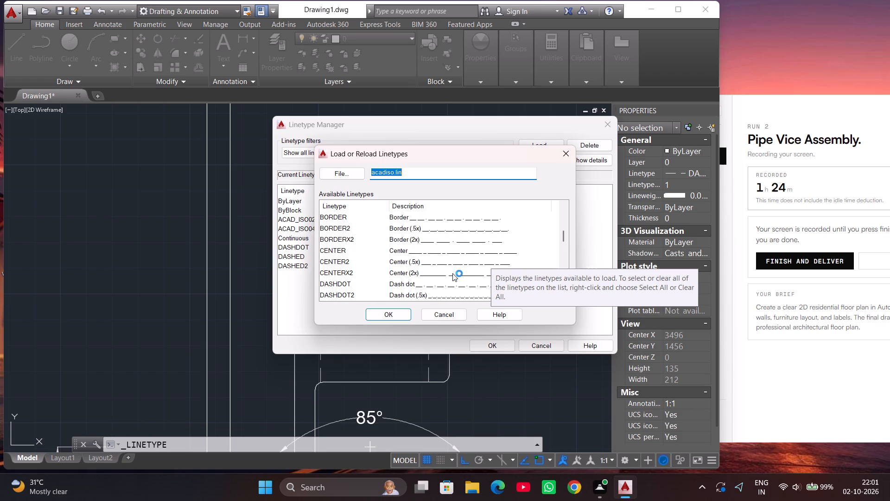
scroll(452, 270, down, 1)
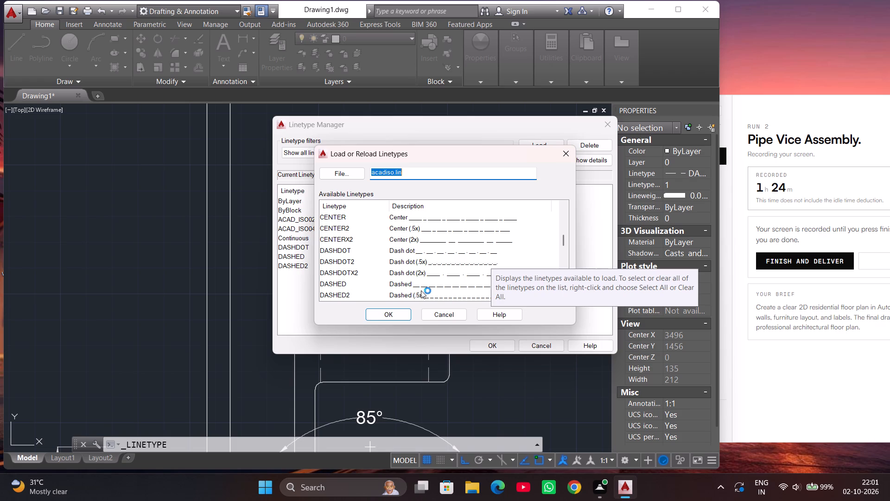
scroll(452, 238, down, 1)
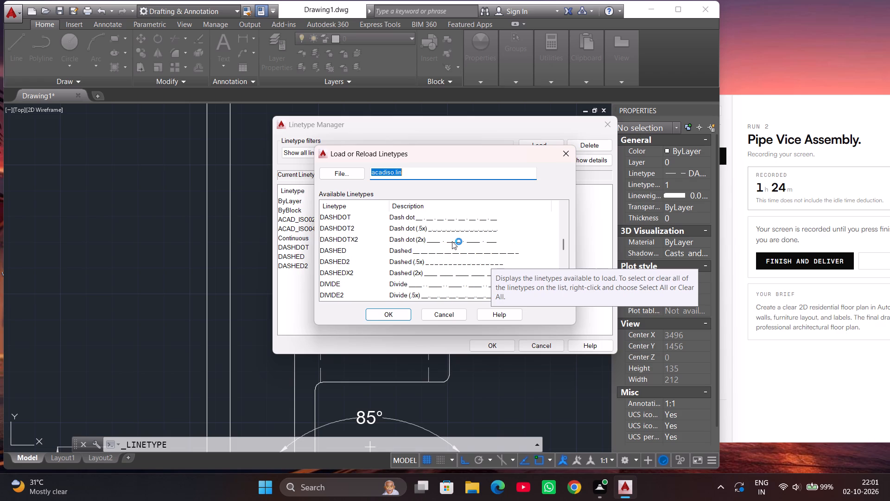
scroll(452, 241, down, 4)
scroll(452, 238, up, 2)
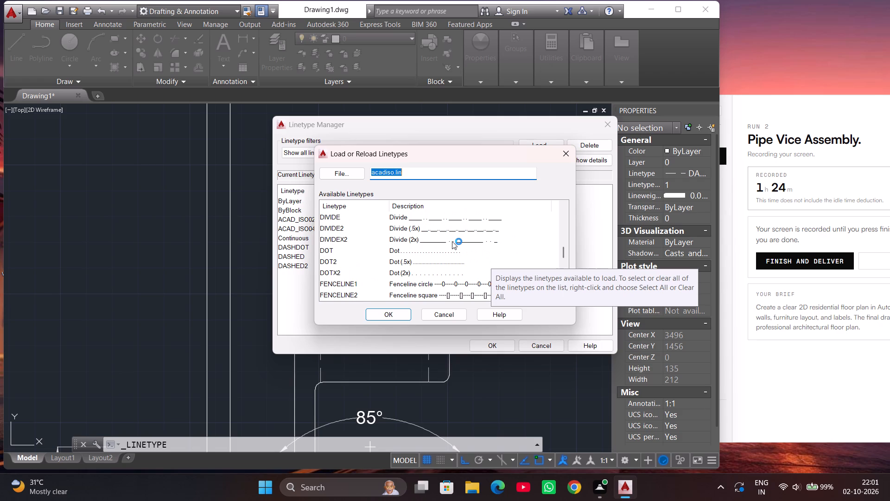
scroll(452, 238, down, 3)
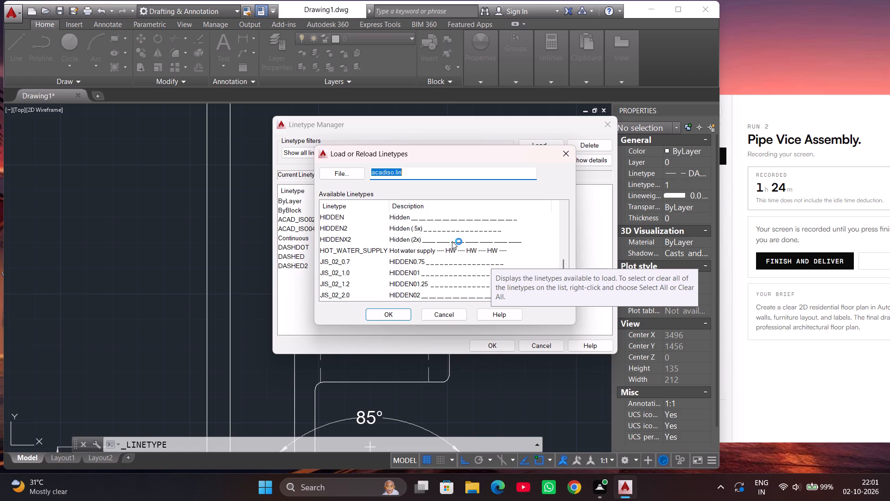
scroll(452, 238, down, 3)
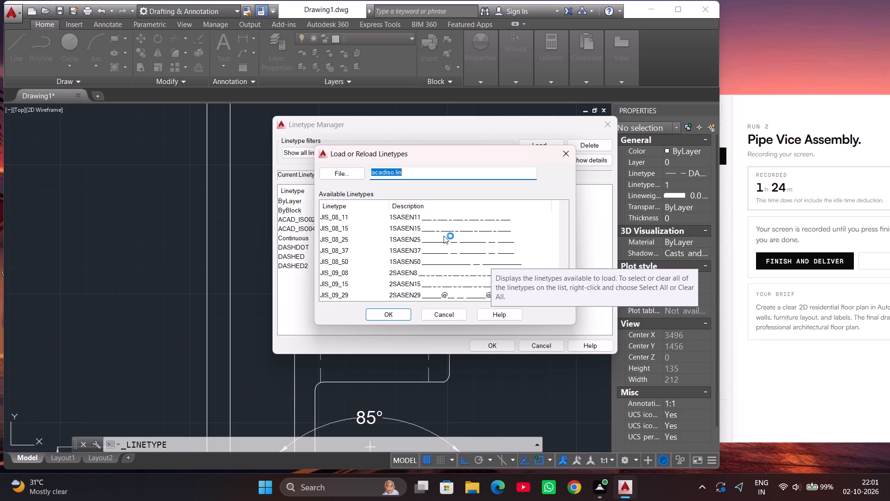
double_click(444, 232)
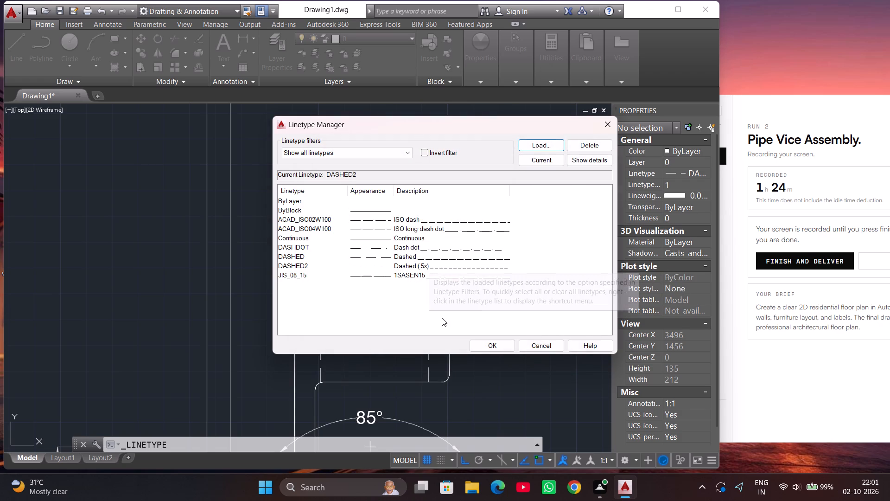
click(484, 342)
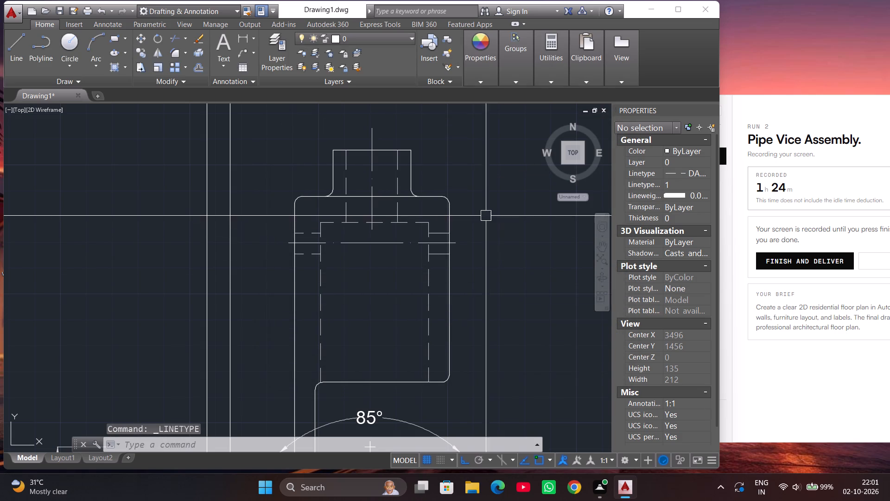
Load the CENTER2 linetype from acadiso.lin into the drawing for the front view's centre lines.
click(374, 207)
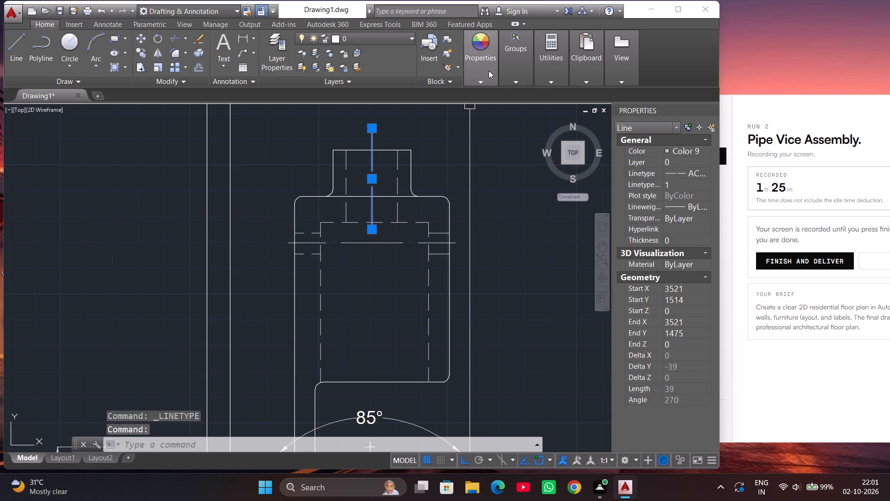
click(489, 71)
click(535, 120)
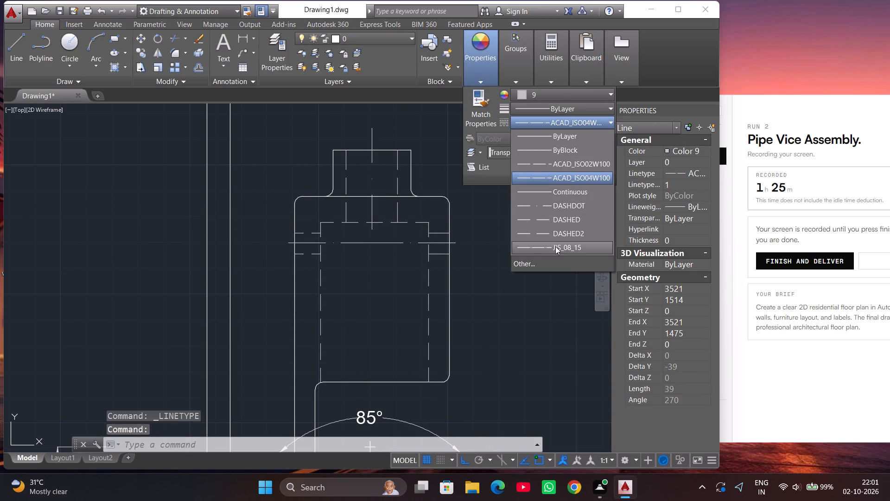
scroll(547, 254, down, 2)
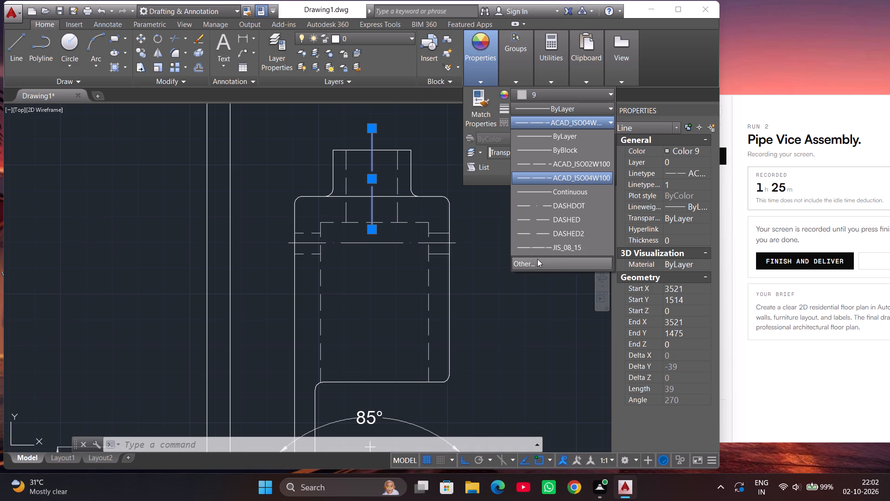
click(537, 259)
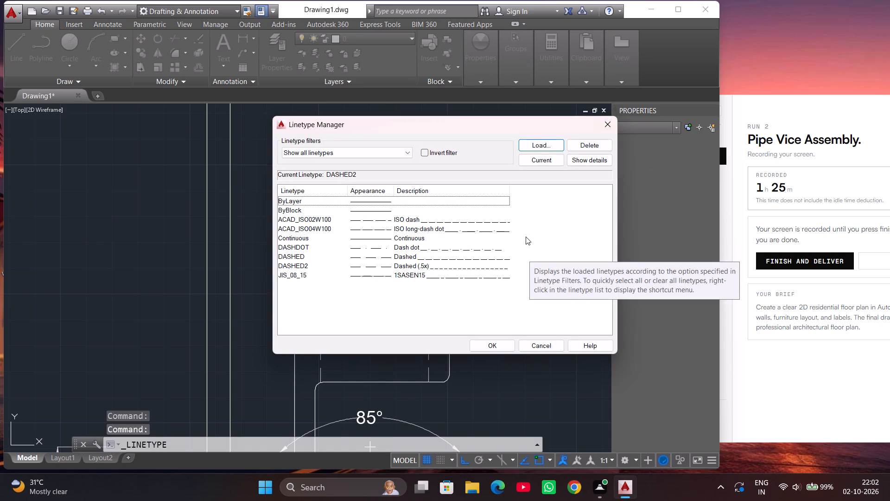
click(531, 147)
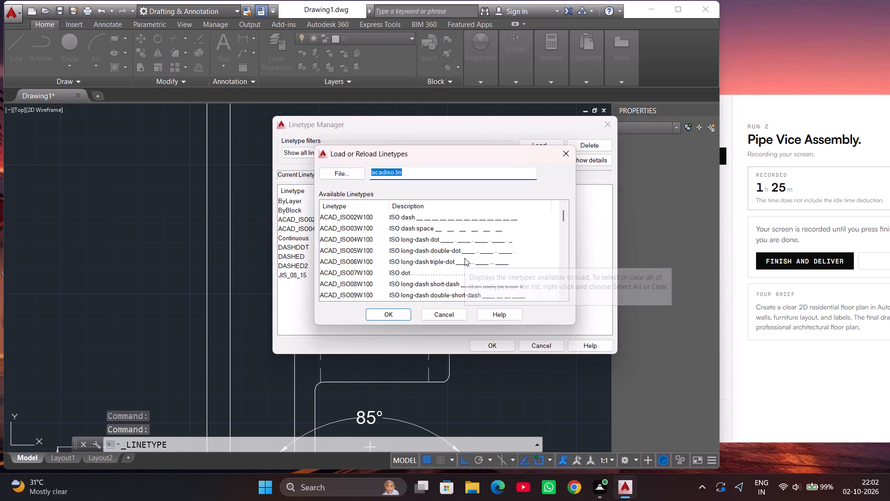
scroll(464, 257, down, 4)
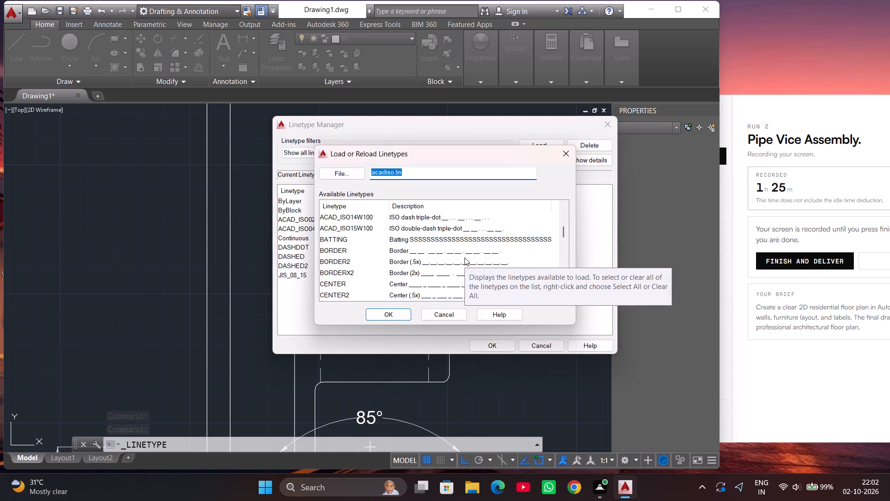
scroll(464, 257, down, 1)
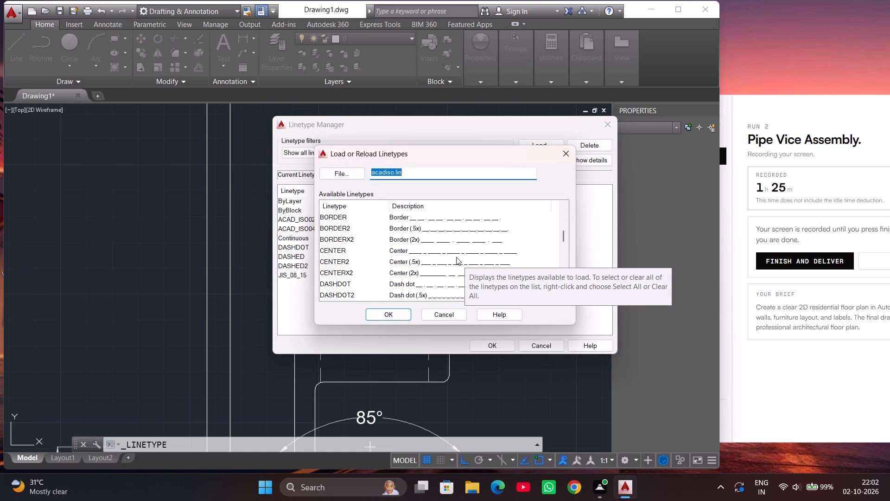
double_click(426, 265)
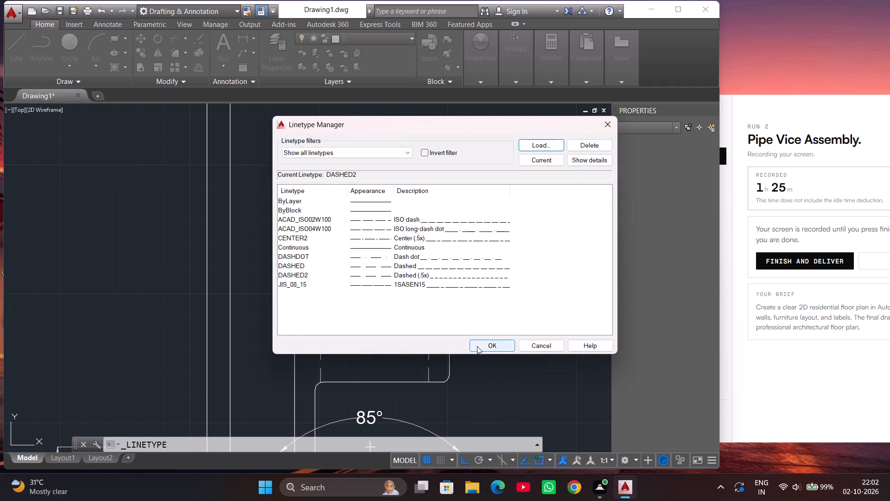
click(477, 346)
Set the vertical centre line through the front view's neck to the CENTER2 linetype.
click(374, 163)
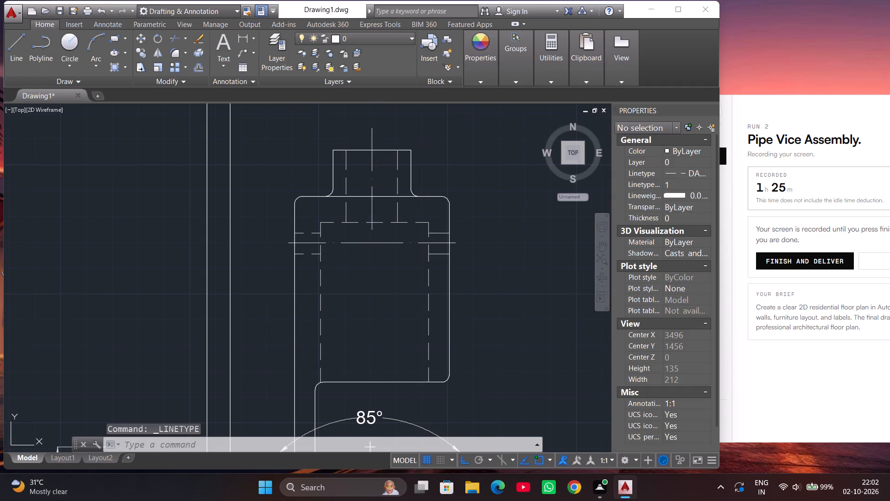
click(489, 60)
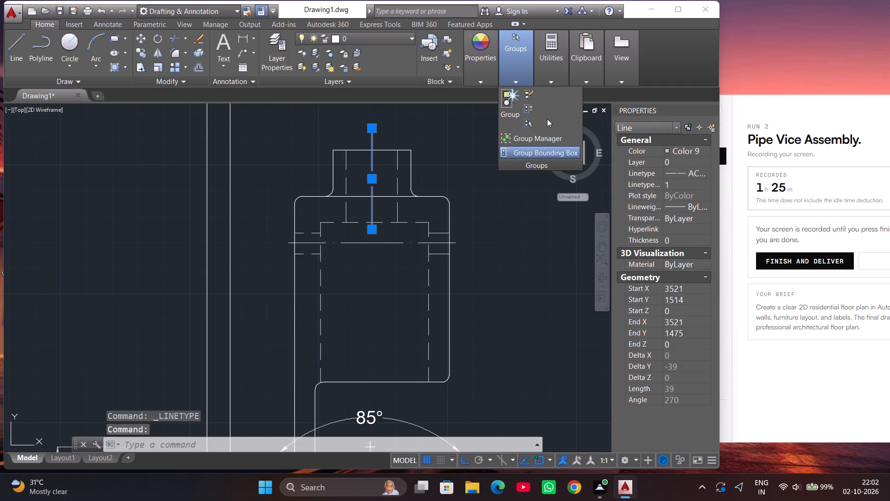
click(489, 72)
click(534, 124)
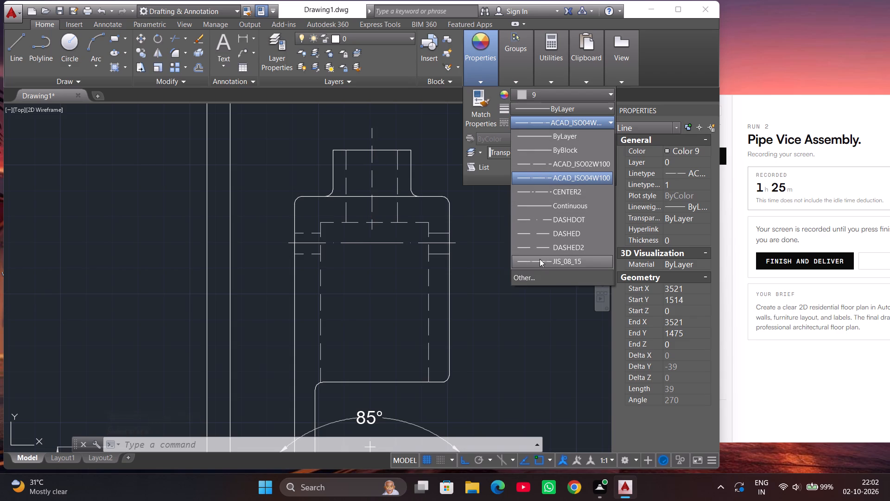
scroll(540, 258, down, 4)
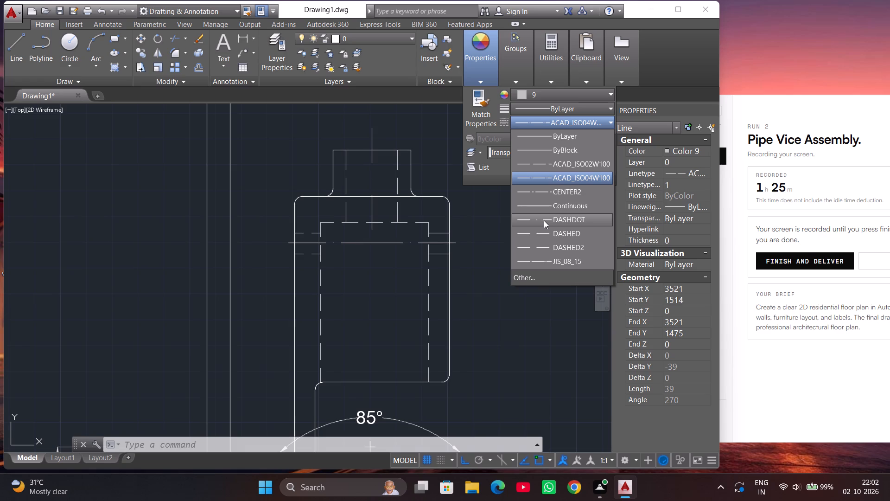
click(550, 195)
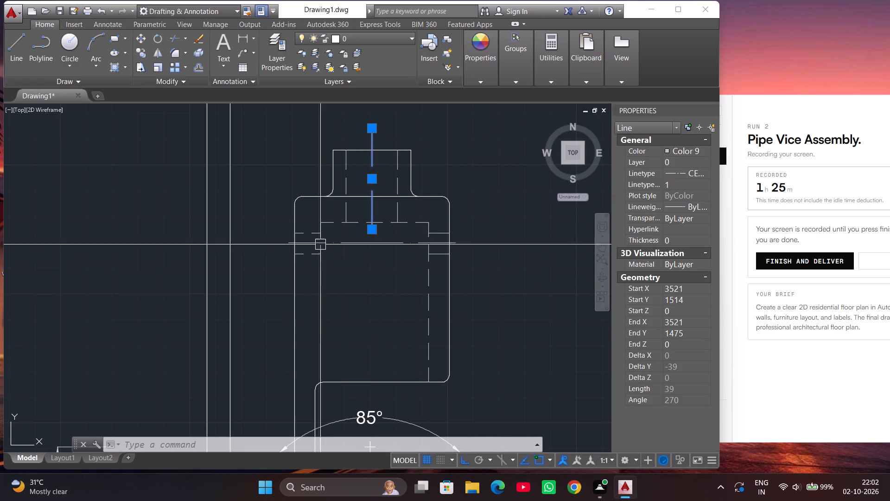
key(Escape)
Set the horizontal centre line across the front view's body to the CENTER2 linetype.
click(341, 245)
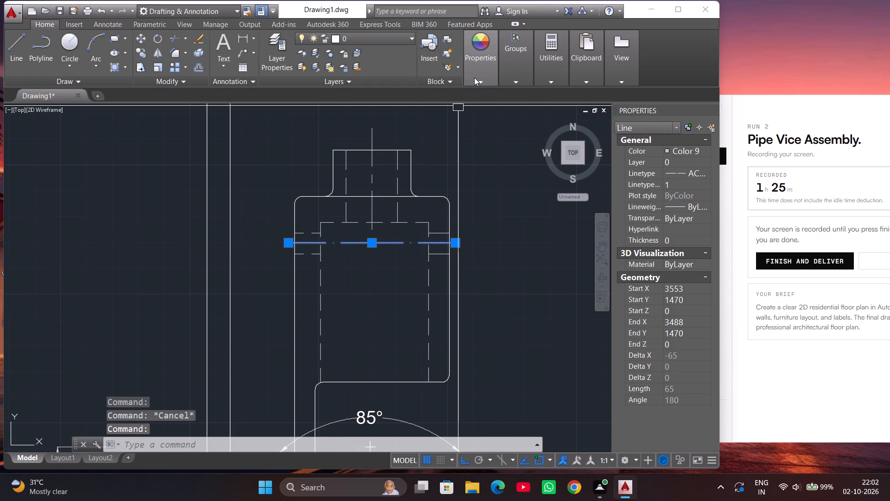
click(474, 77)
click(514, 125)
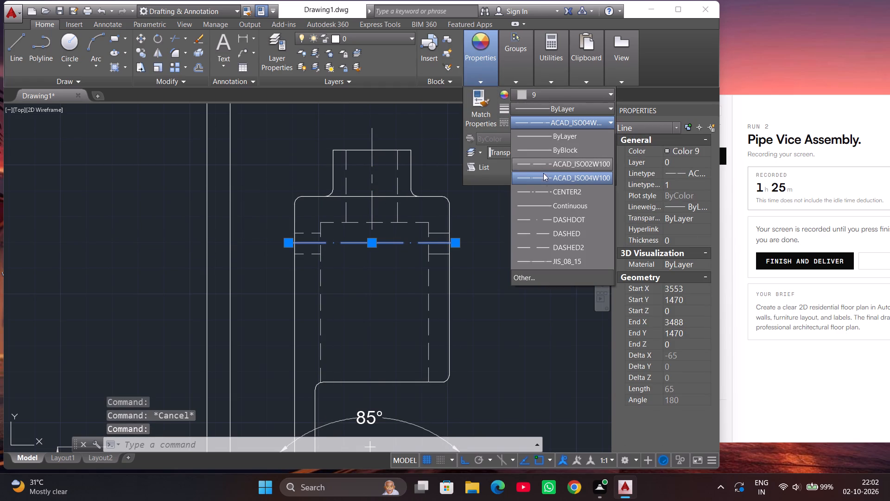
click(545, 193)
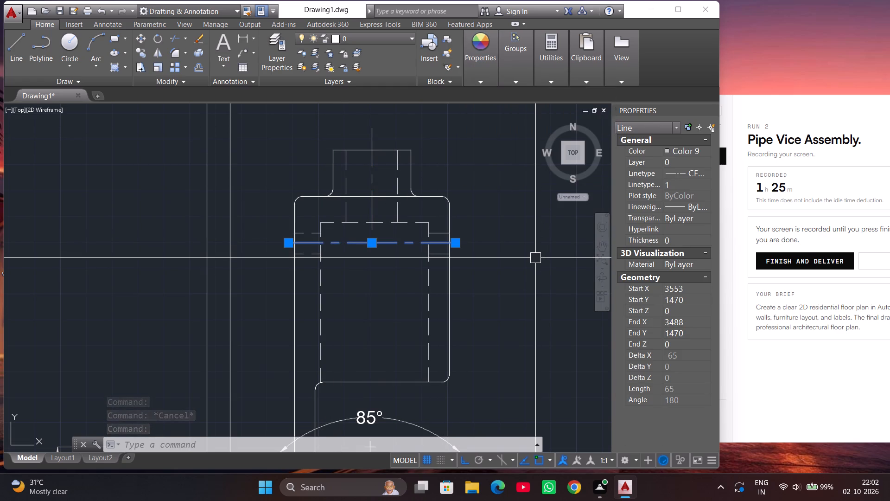
key(Escape)
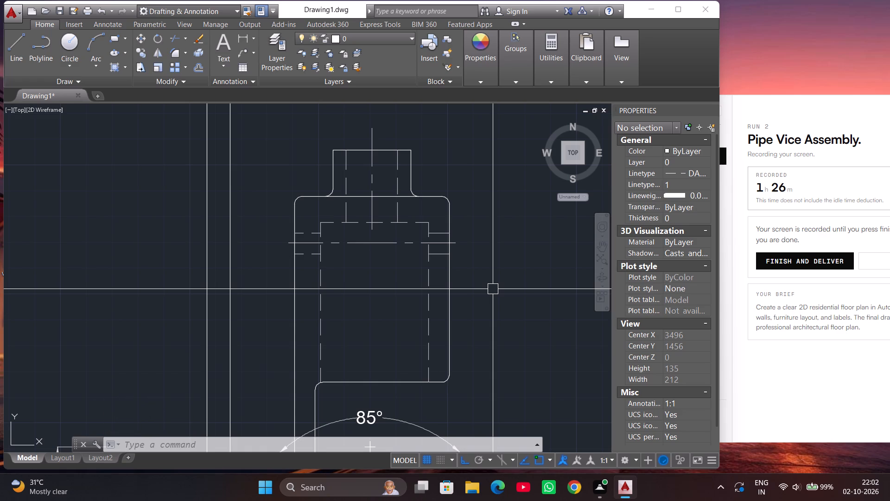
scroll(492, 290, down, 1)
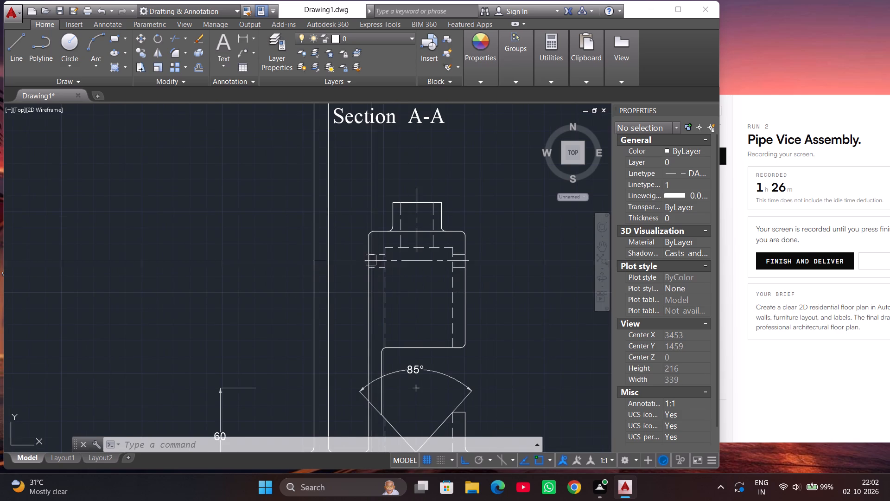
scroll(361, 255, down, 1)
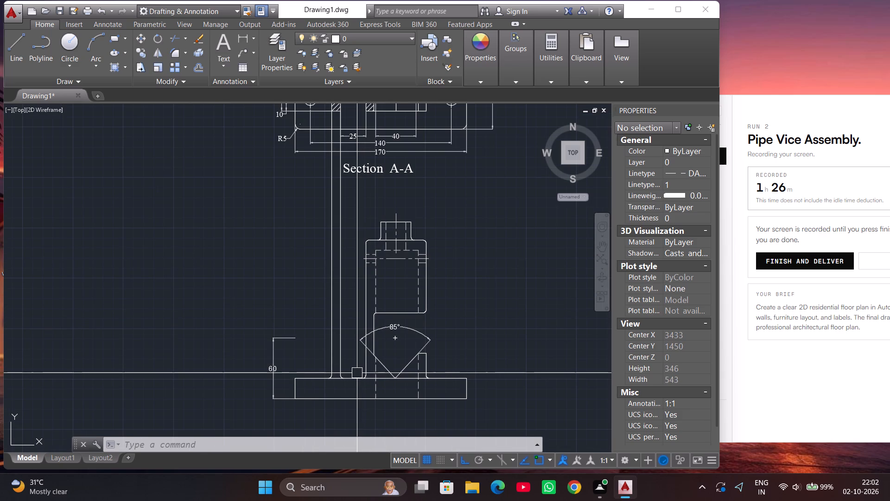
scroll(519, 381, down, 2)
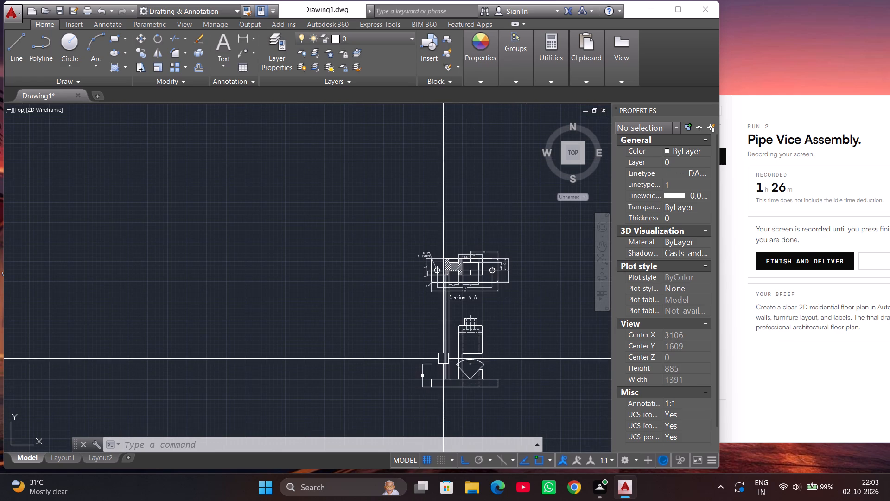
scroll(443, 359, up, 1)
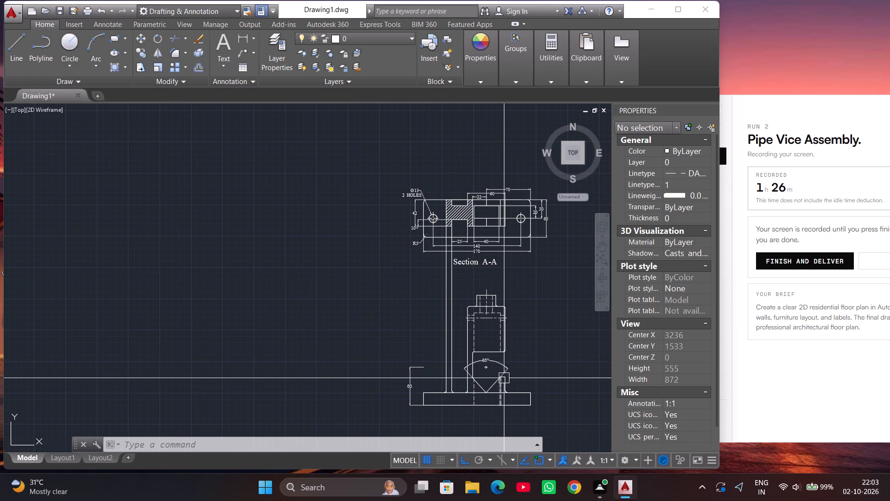
Draw a vertical line about 53 long across the front view's base, aligned with the centre of Section A-A's right-hand hole.
scroll(501, 393, up, 2)
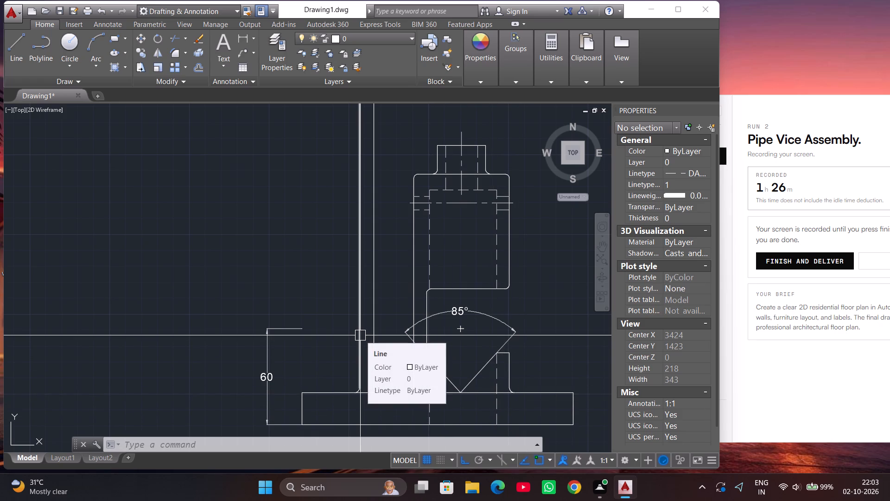
scroll(360, 335, down, 1)
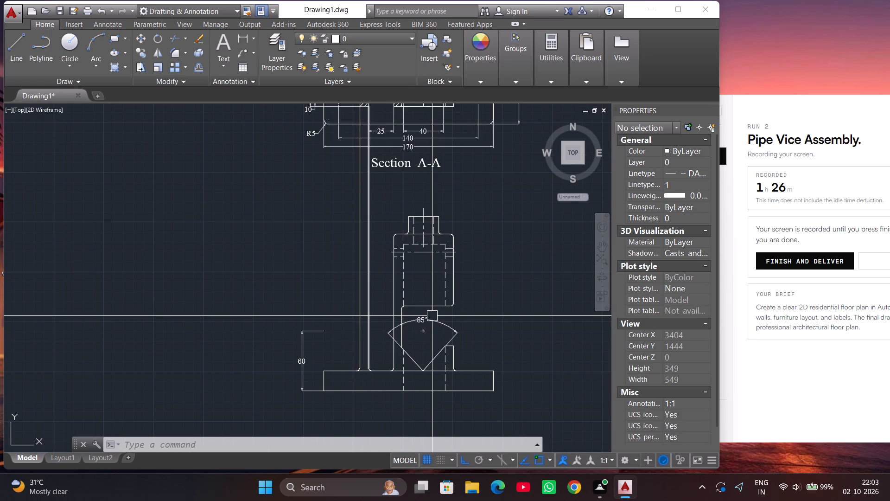
key(l)
key(Return)
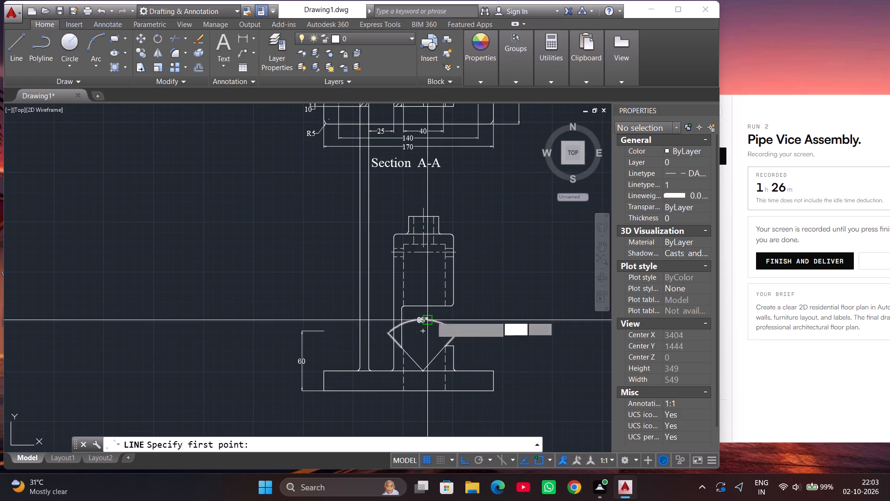
scroll(442, 314, down, 2)
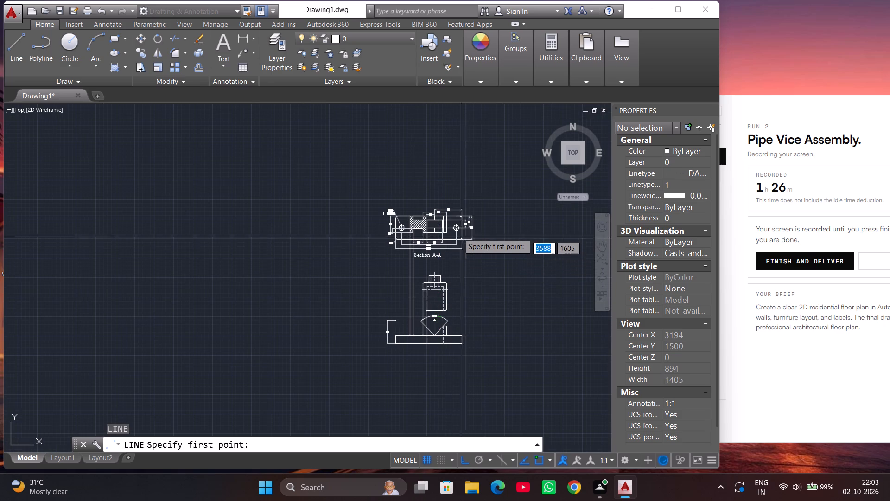
scroll(458, 232, up, 3)
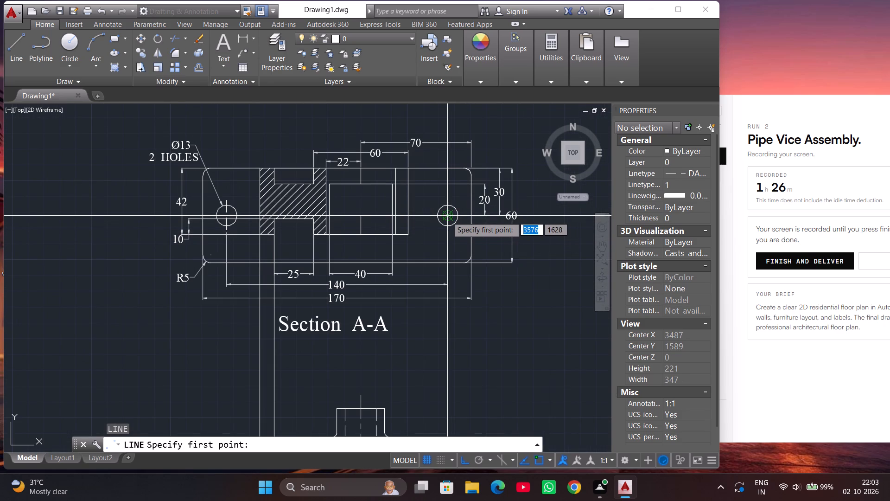
scroll(447, 216, down, 2)
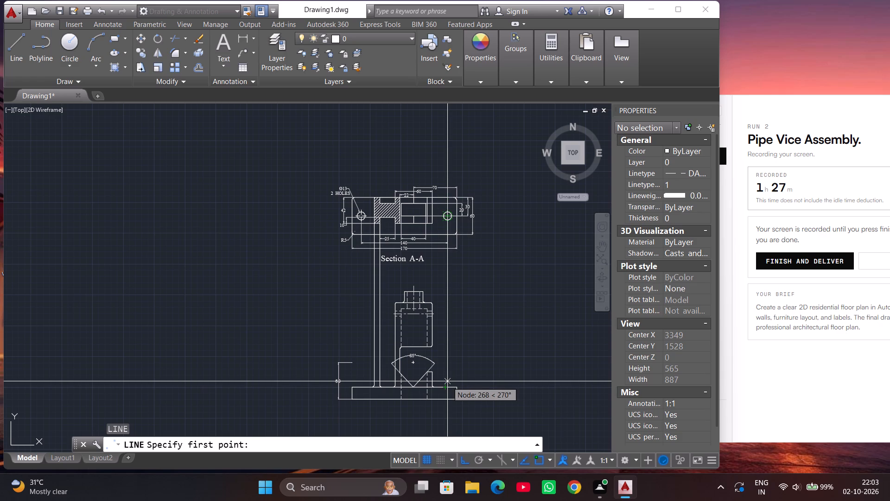
click(448, 375)
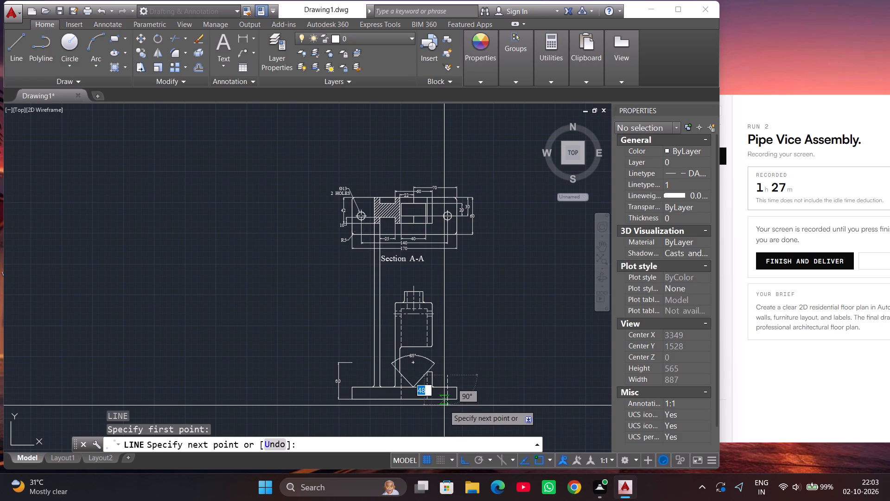
click(449, 408)
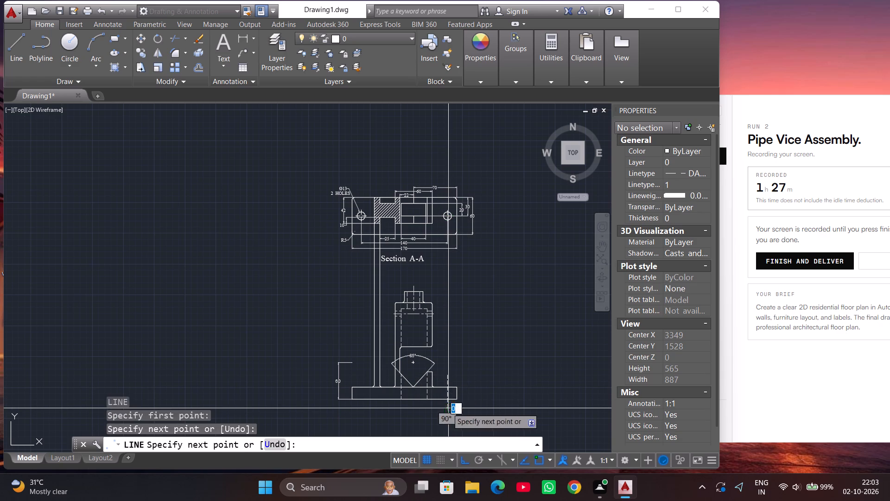
key(Escape)
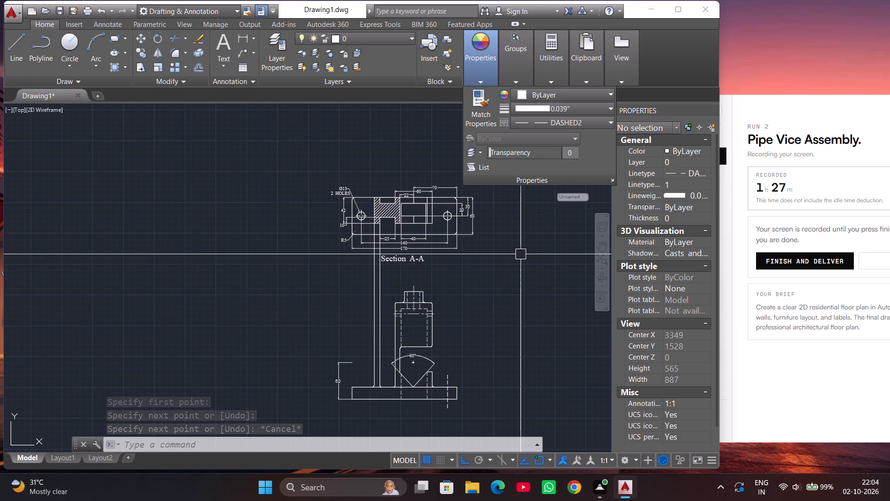
Draw a vertical line about 51 long across the base, aligned with the right edge of Section A-A's right-hand hole.
key(l)
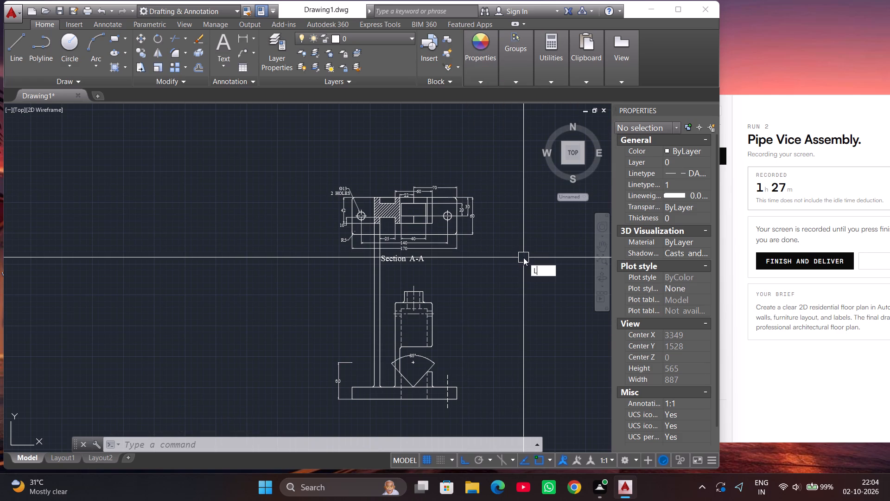
key(Return)
scroll(450, 220, up, 2)
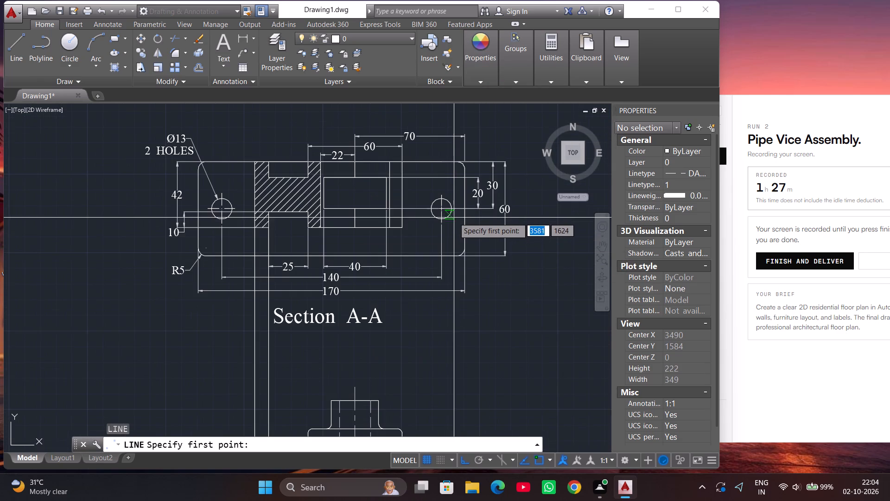
scroll(451, 207, down, 2)
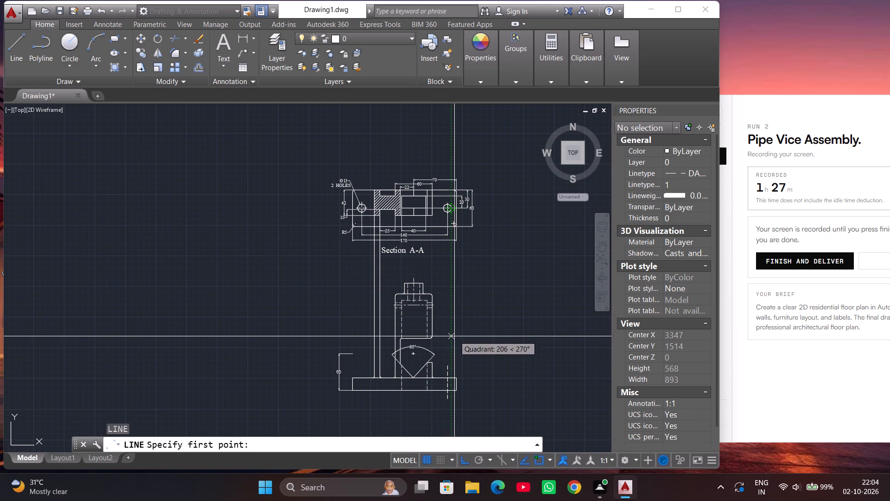
click(453, 368)
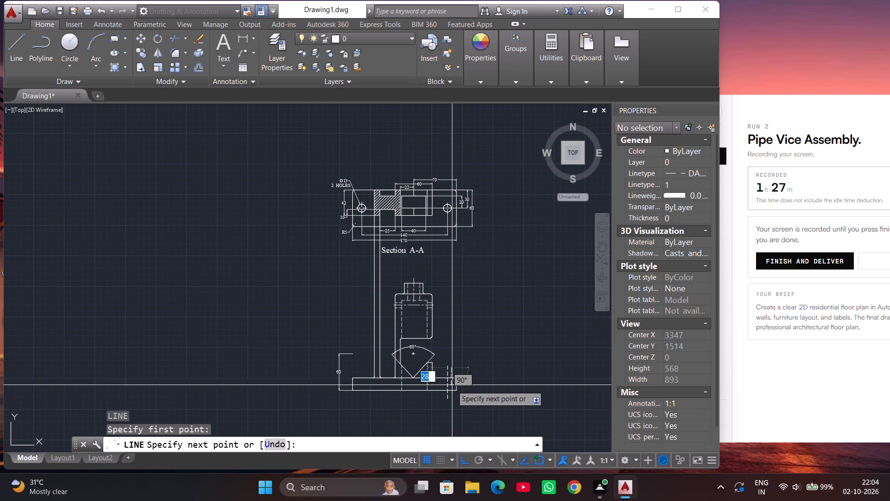
click(454, 403)
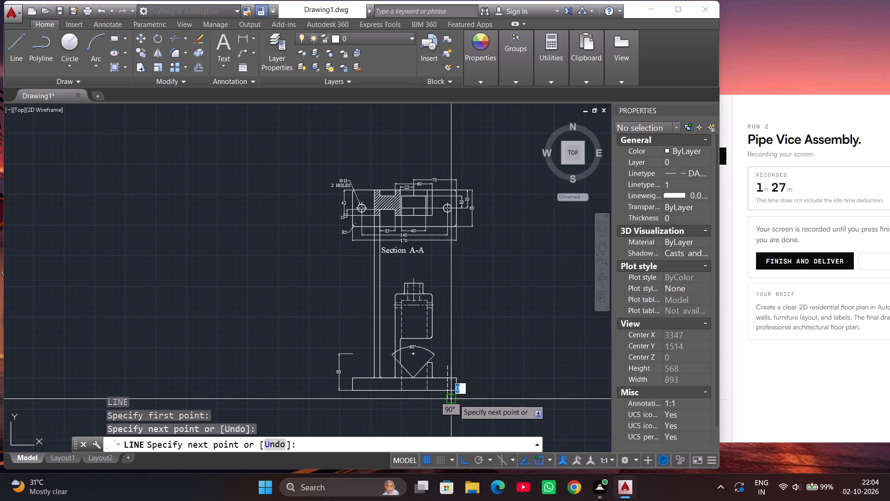
key(Escape)
Draw a vertical projection line about 311 long from the left edge of Section A-A's right-hand hole down past the base.
key(l)
key(Return)
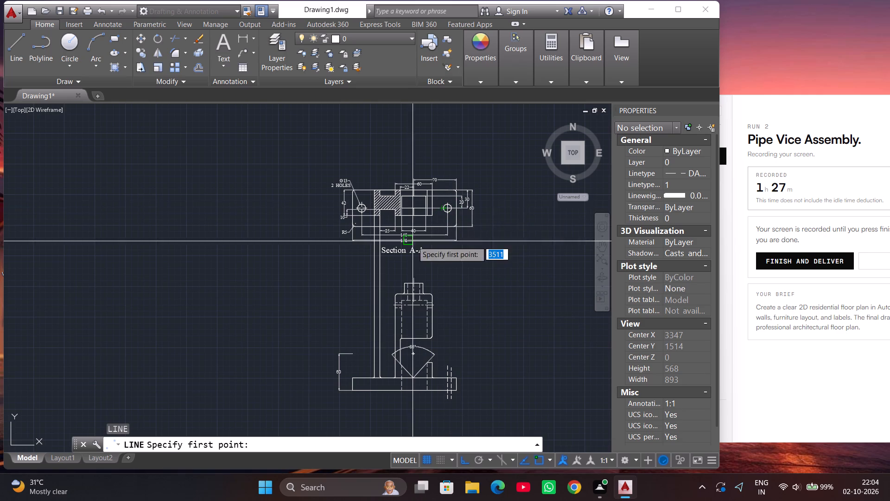
scroll(439, 213, up, 3)
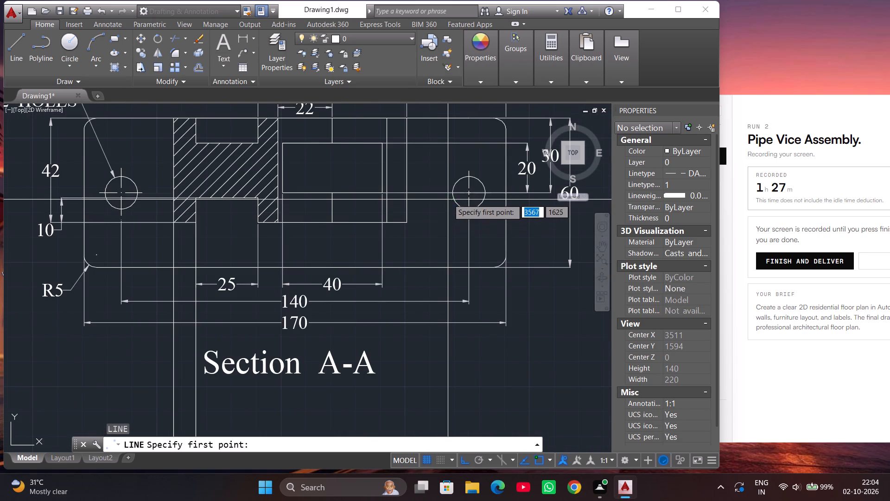
click(452, 193)
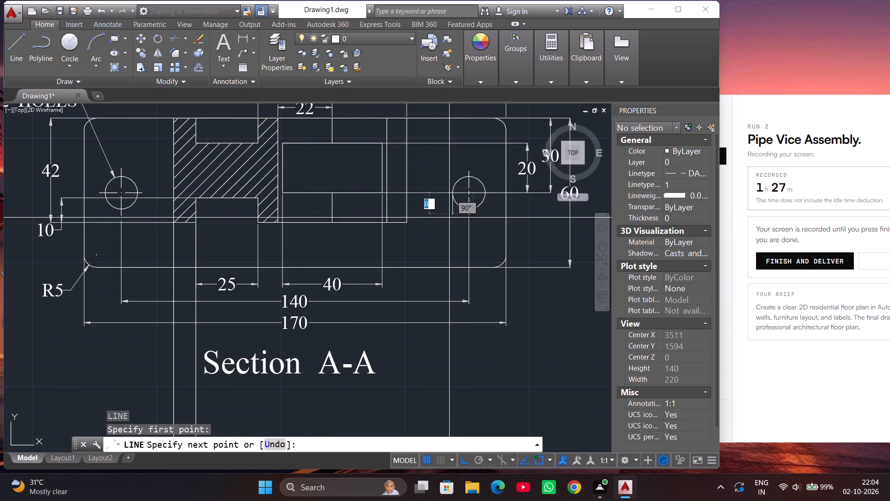
scroll(449, 220, down, 3)
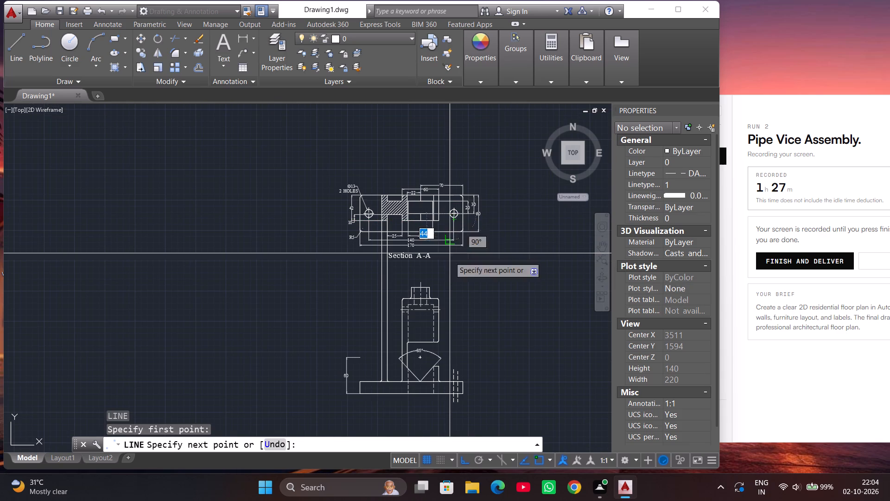
click(449, 402)
key(Escape)
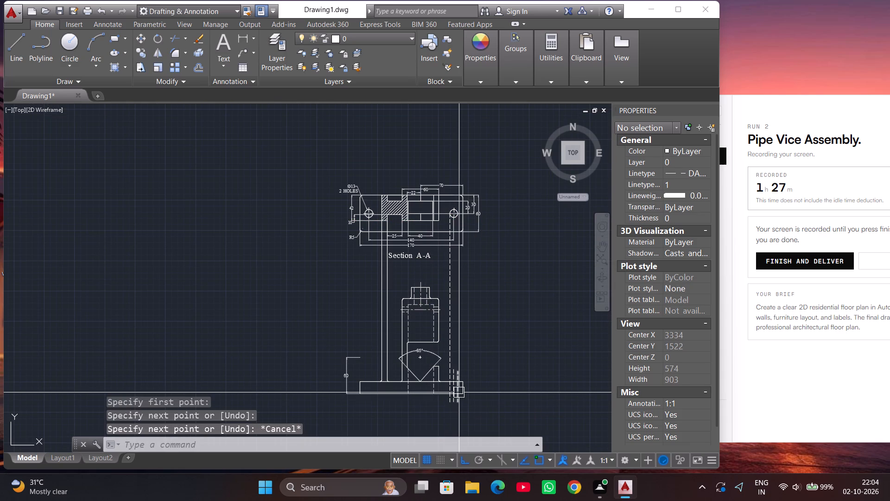
Shorten the hole's right-hand dashed edge line at both ends to span only the base's thickness.
scroll(457, 400, up, 4)
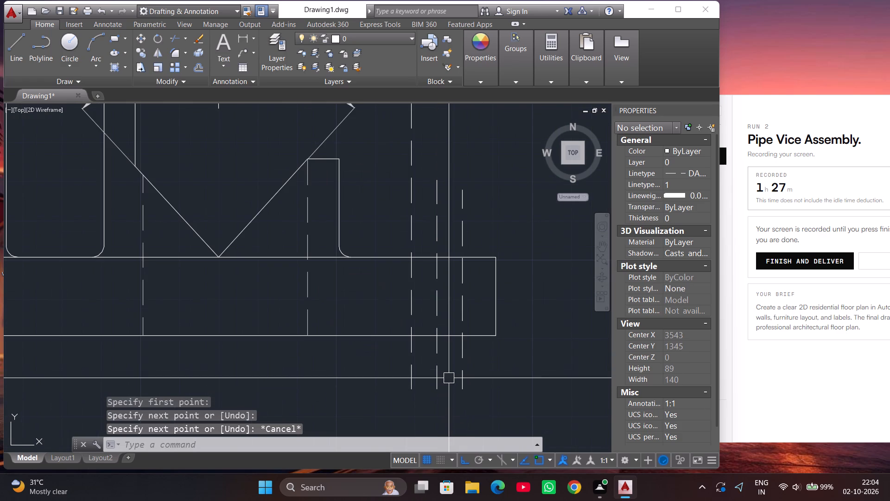
scroll(422, 340, down, 1)
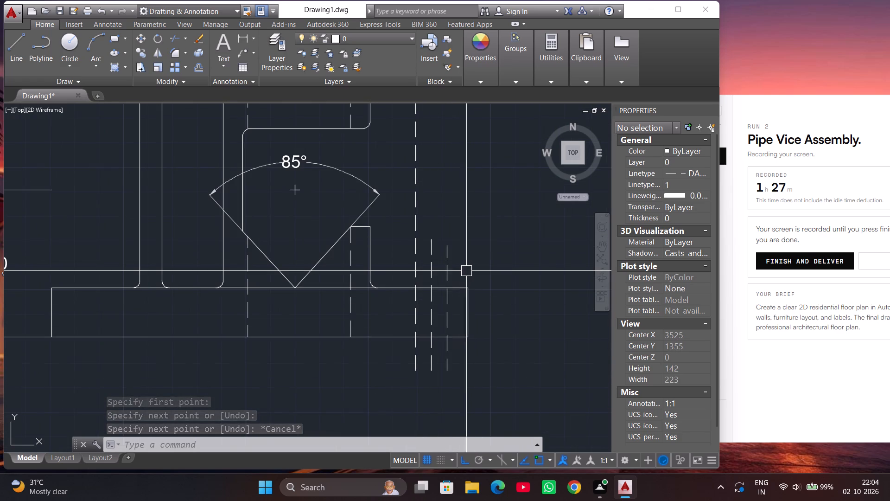
click(449, 271)
click(448, 245)
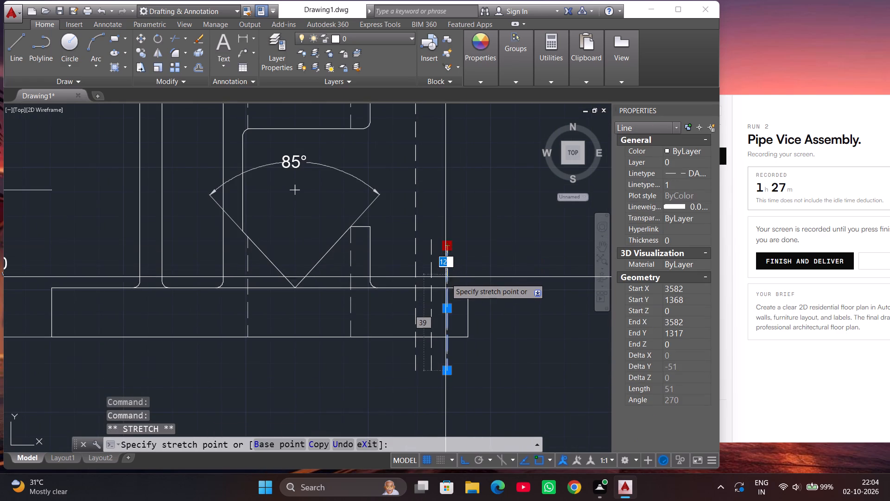
click(446, 287)
click(449, 373)
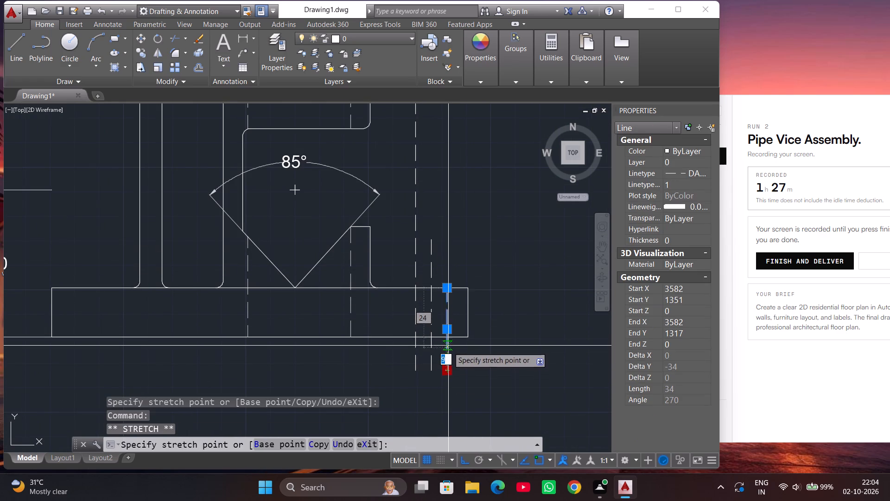
click(447, 336)
Shorten the hole's left-hand dashed projection line at both ends to span only the base's thickness.
click(413, 354)
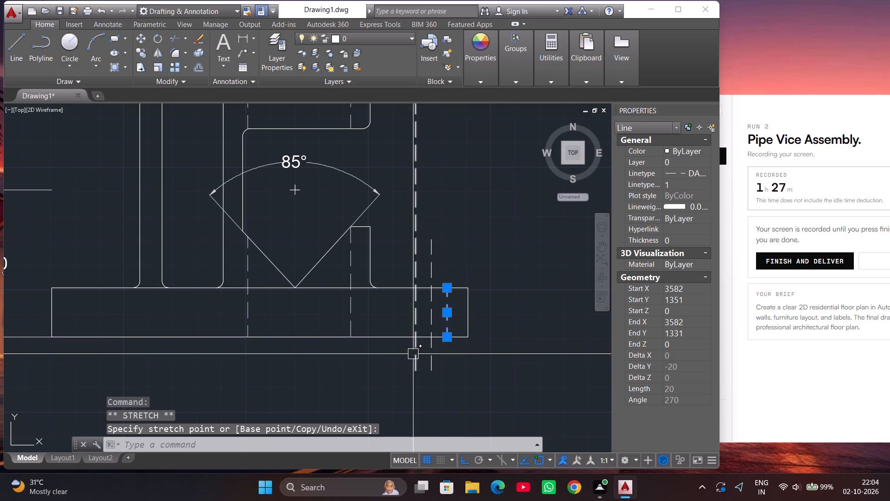
click(419, 373)
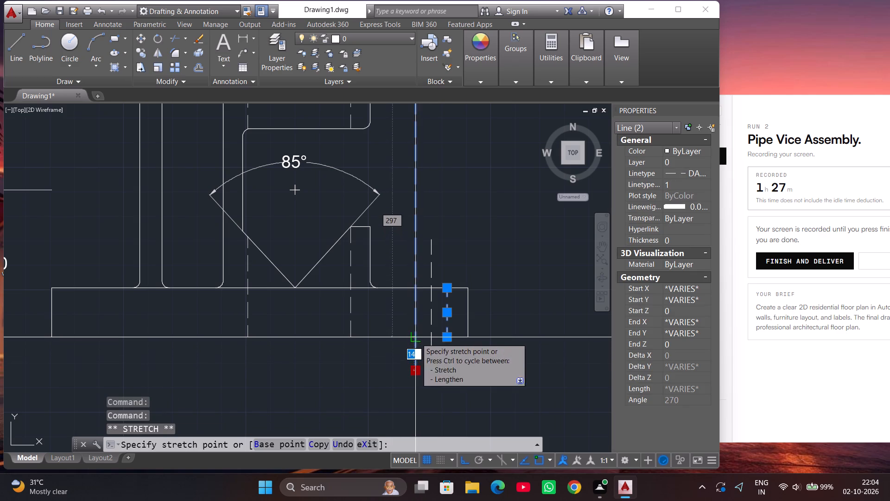
click(416, 338)
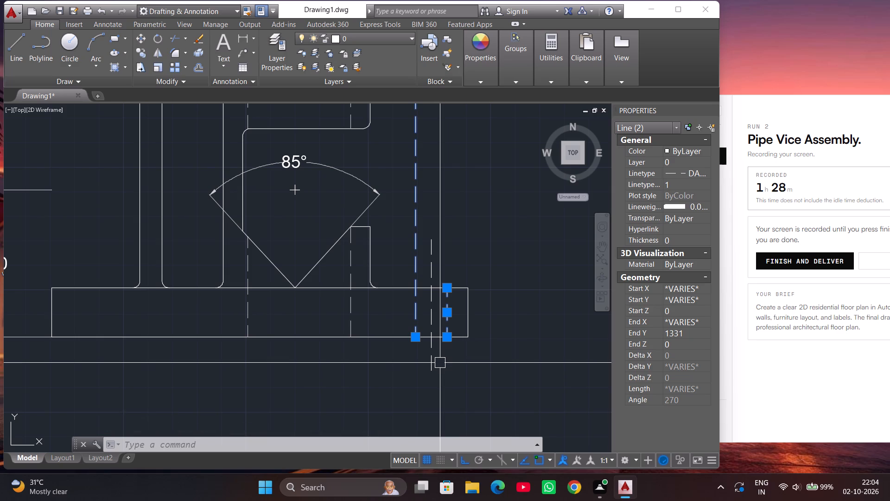
scroll(454, 391, down, 1)
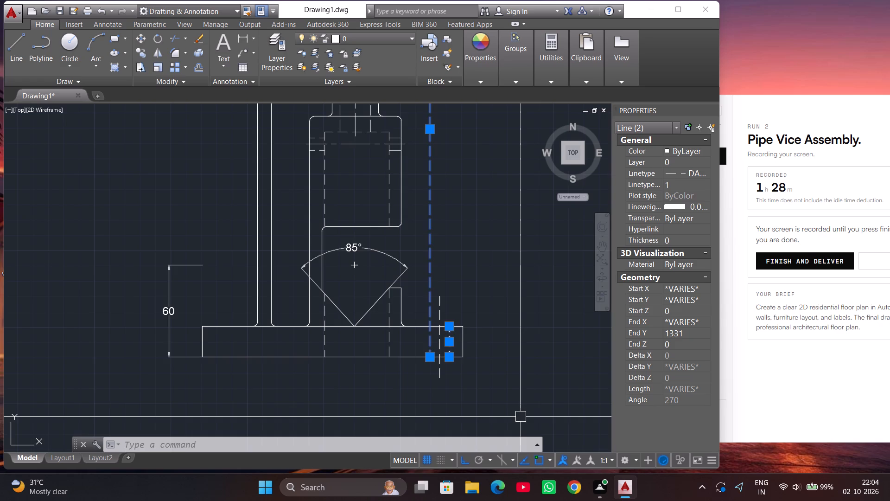
scroll(521, 417, down, 2)
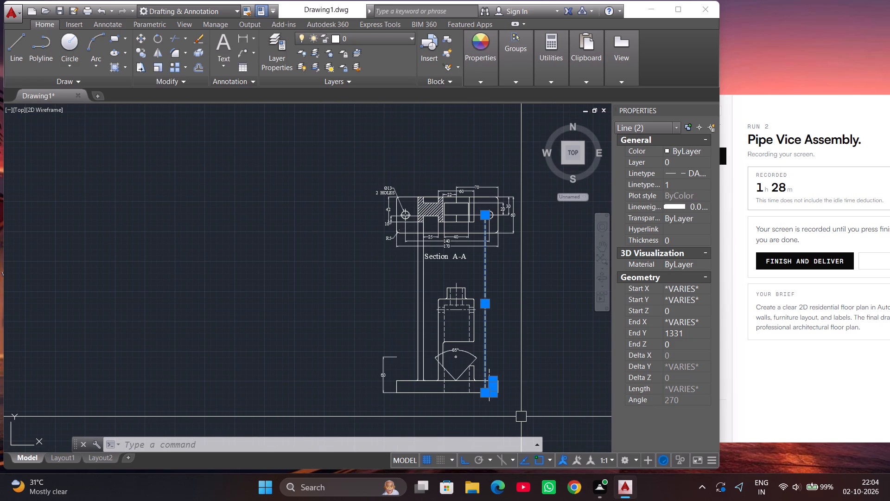
click(488, 212)
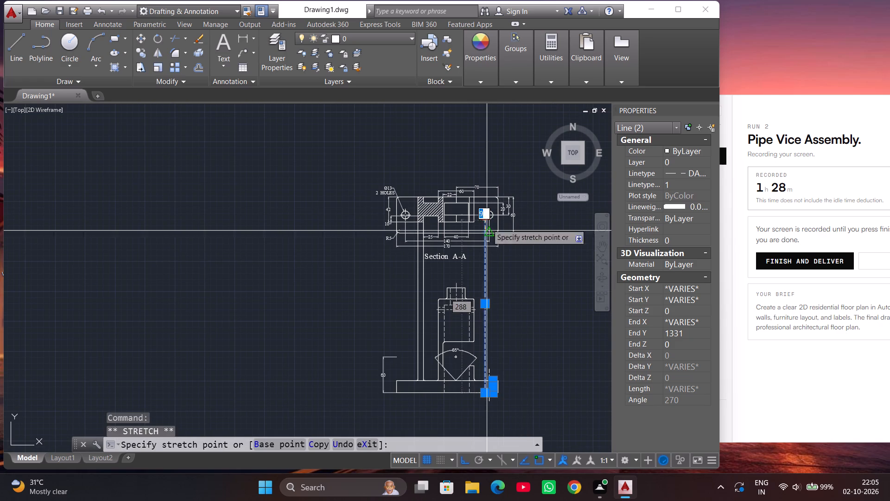
scroll(483, 386, up, 3)
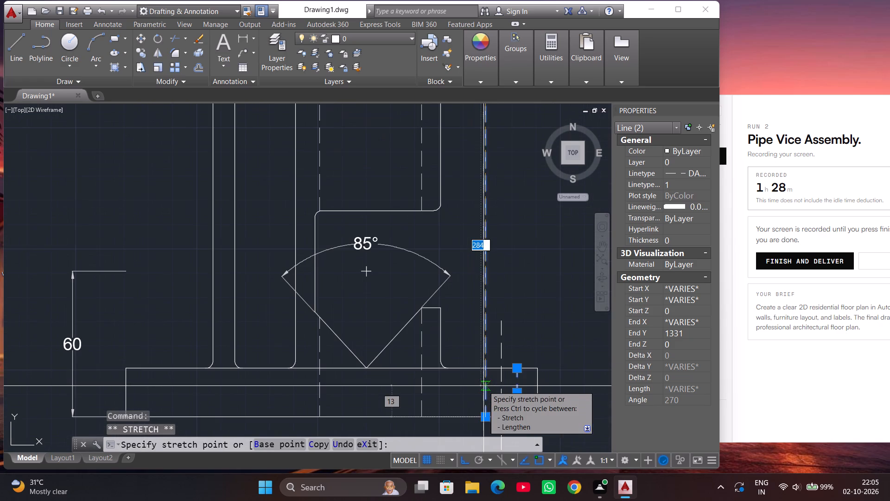
click(483, 372)
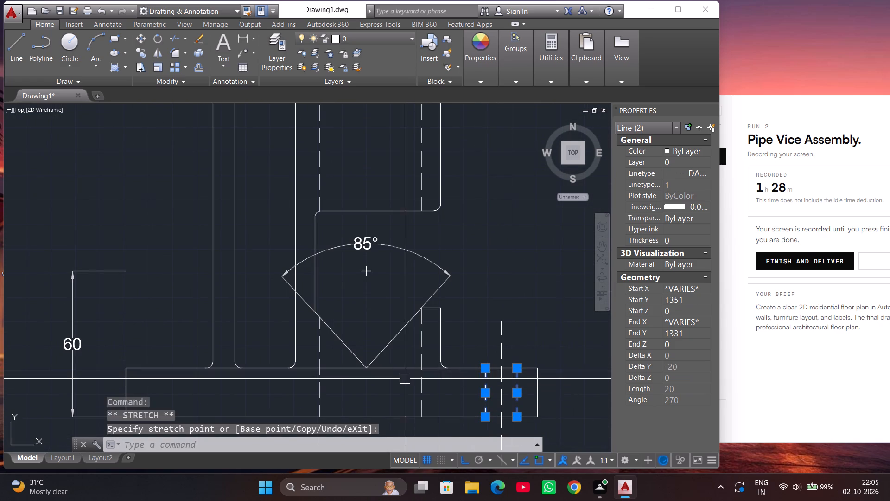
key(Escape)
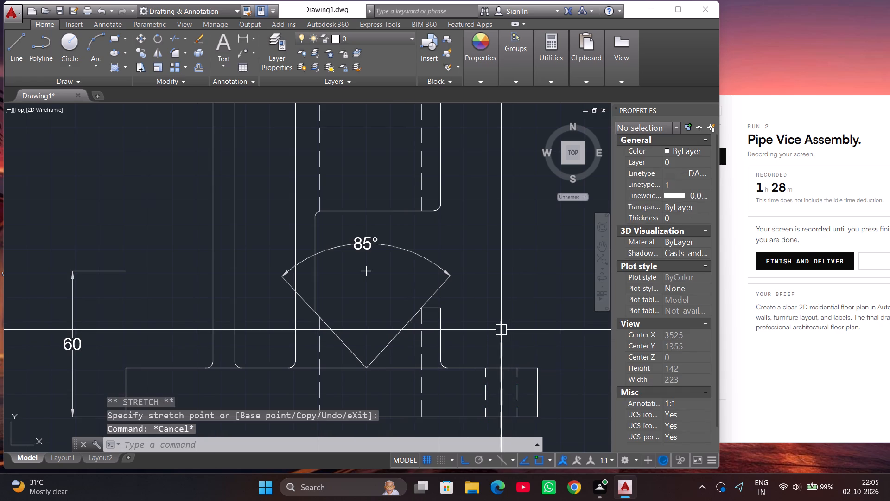
Set the vertical line through the middle of the base hole to the CENTER2 linetype.
click(501, 330)
click(477, 69)
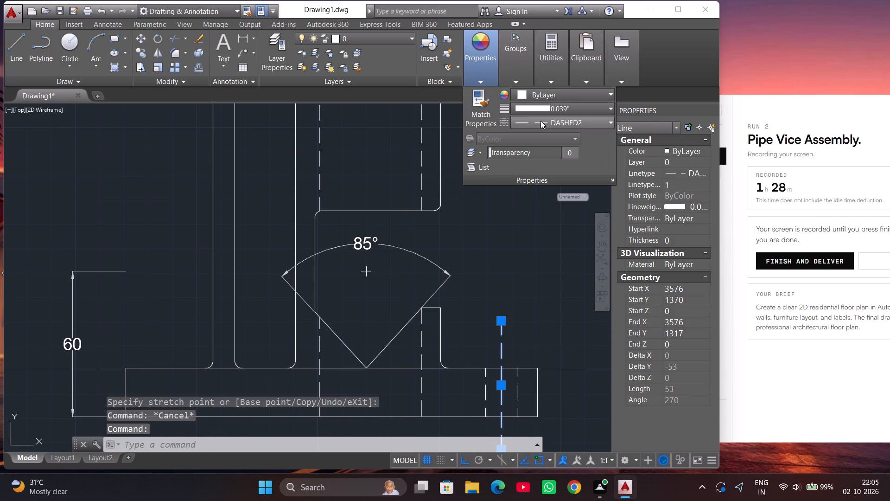
click(540, 121)
click(544, 192)
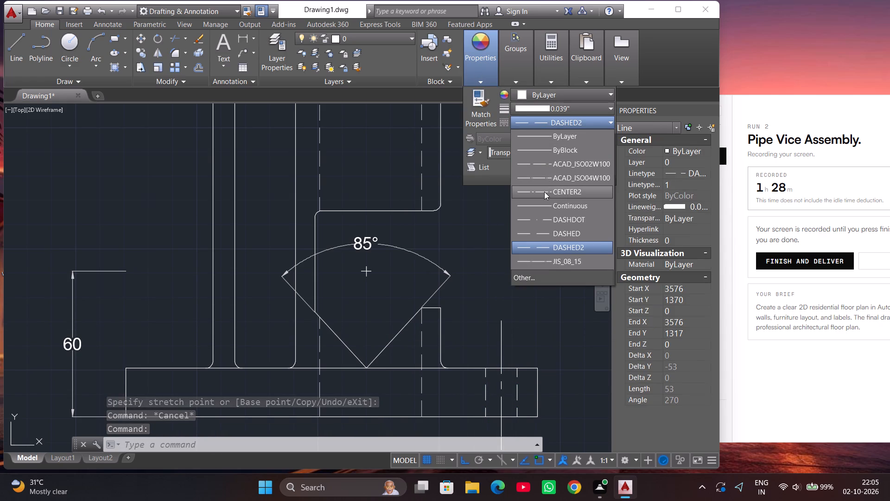
scroll(486, 265, down, 2)
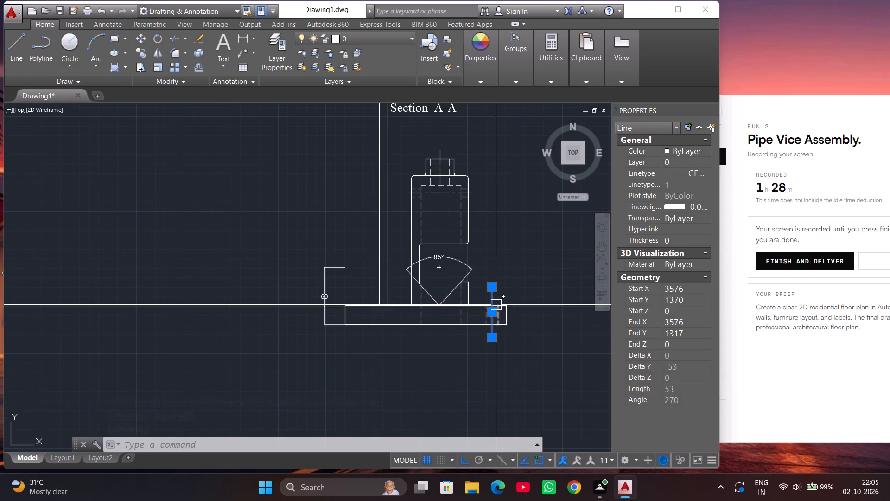
Shorten the right-hand base hole's centre line at both ends to about 29 long, extending slightly past the base's top and bottom edges.
scroll(496, 328, up, 3)
click(480, 369)
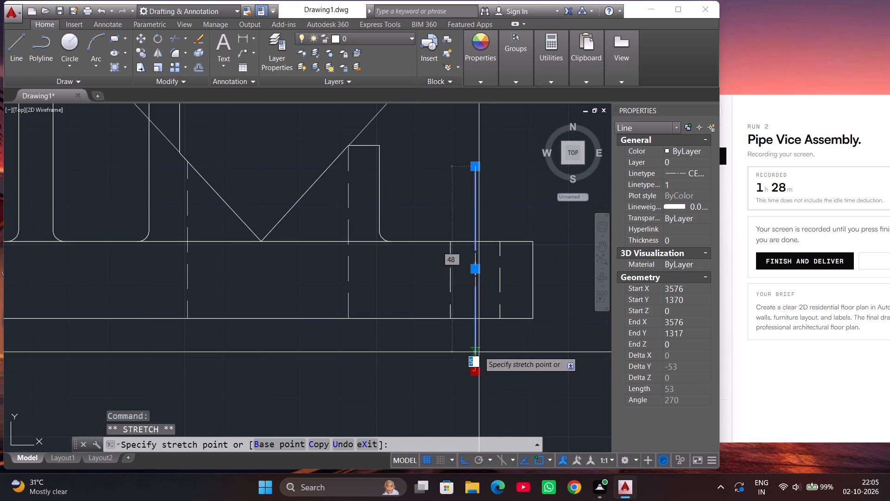
click(479, 336)
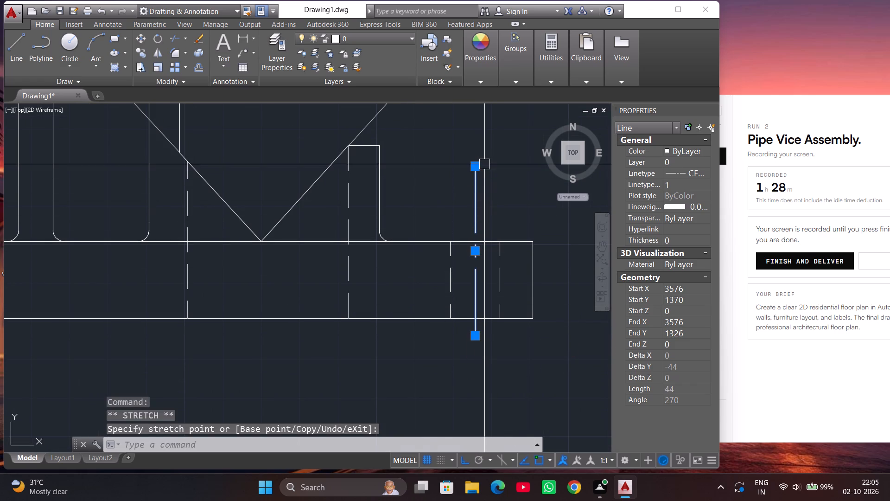
click(480, 164)
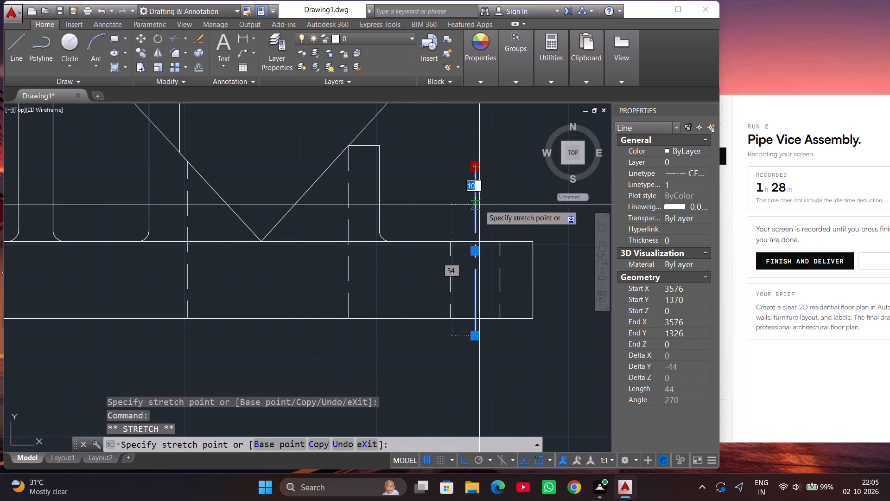
click(476, 224)
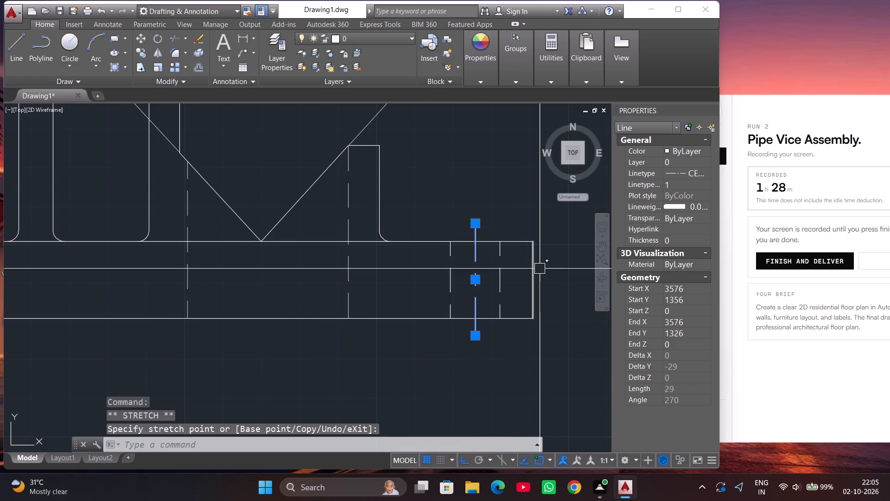
key(Escape)
Set the right-hand base hole's two dashed edge lines and its centre line to Color 9.
scroll(574, 283, down, 1)
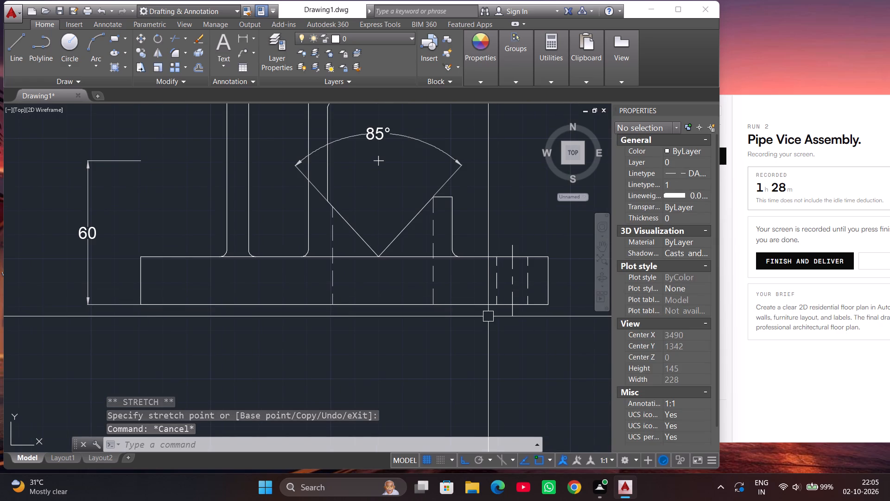
click(536, 283)
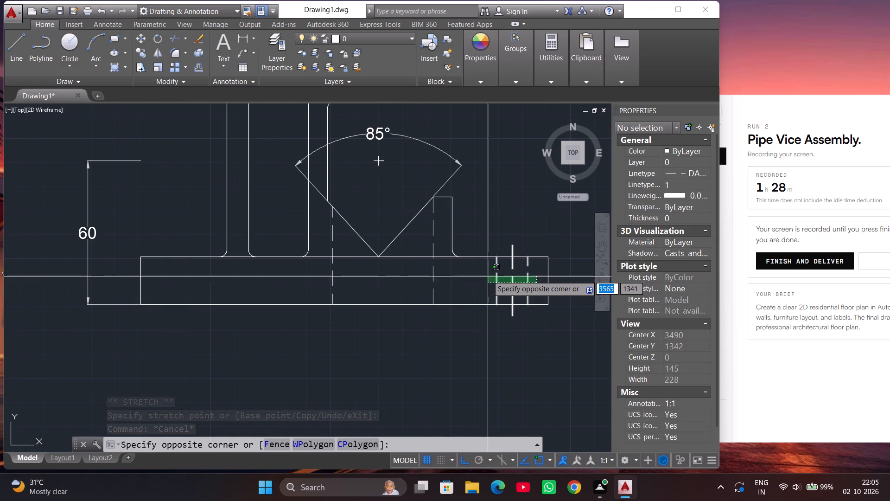
click(487, 273)
click(474, 63)
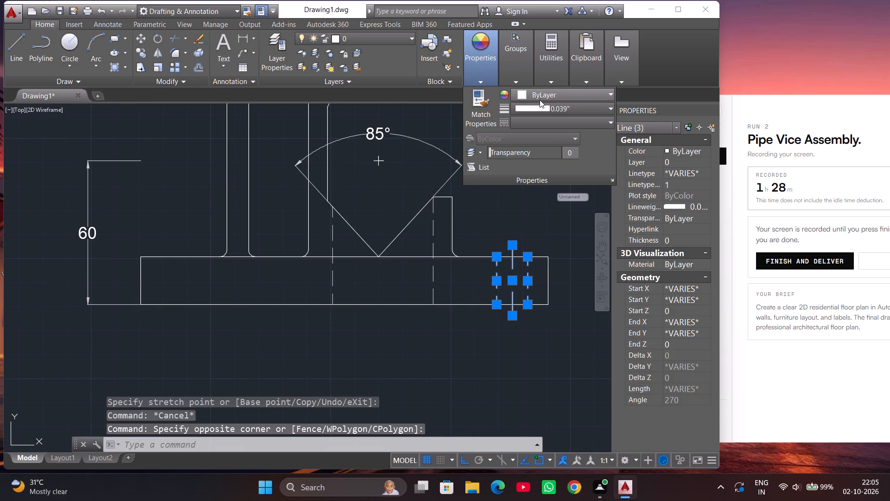
click(540, 100)
click(612, 212)
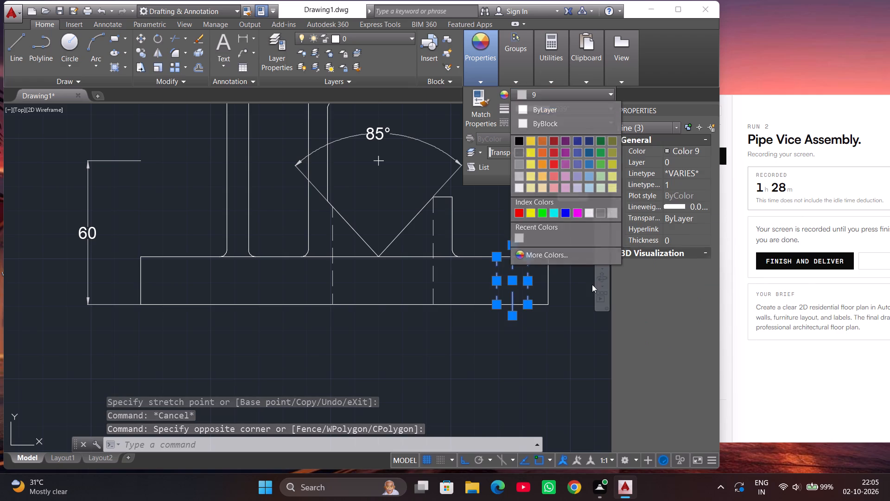
click(577, 328)
click(574, 328)
key(Escape)
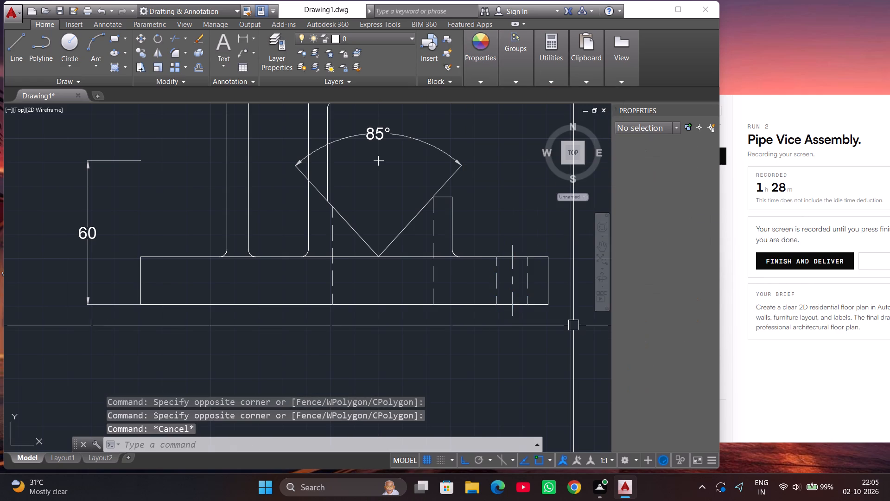
Draw a vertical line about 54 long through the base, aligned with the centre of Section A-A's left-hand hole.
scroll(573, 312, down, 3)
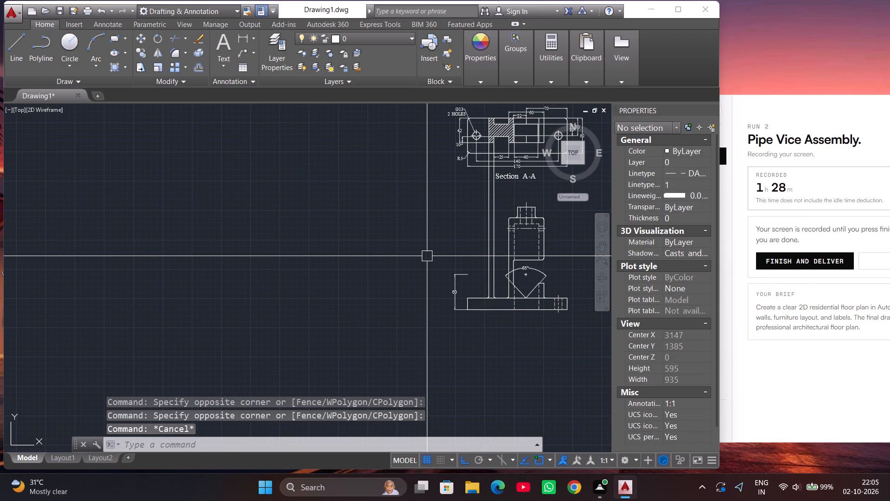
key(l)
key(Return)
scroll(474, 137, up, 2)
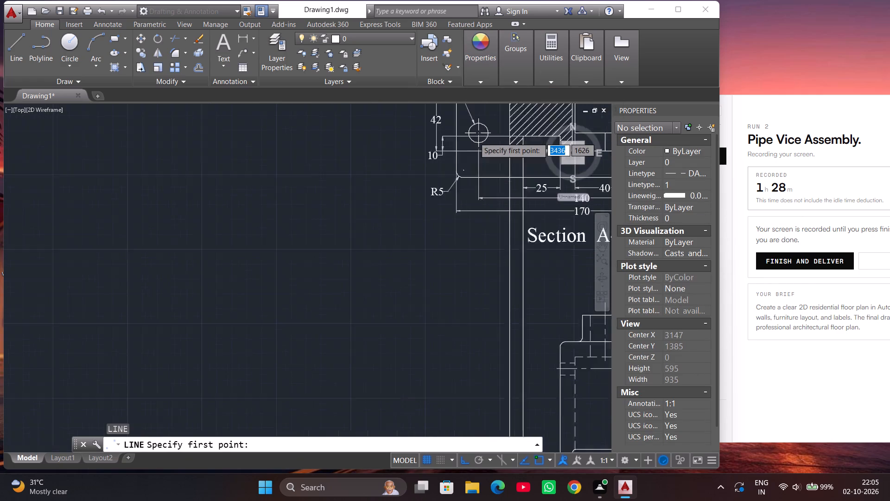
scroll(474, 137, up, 1)
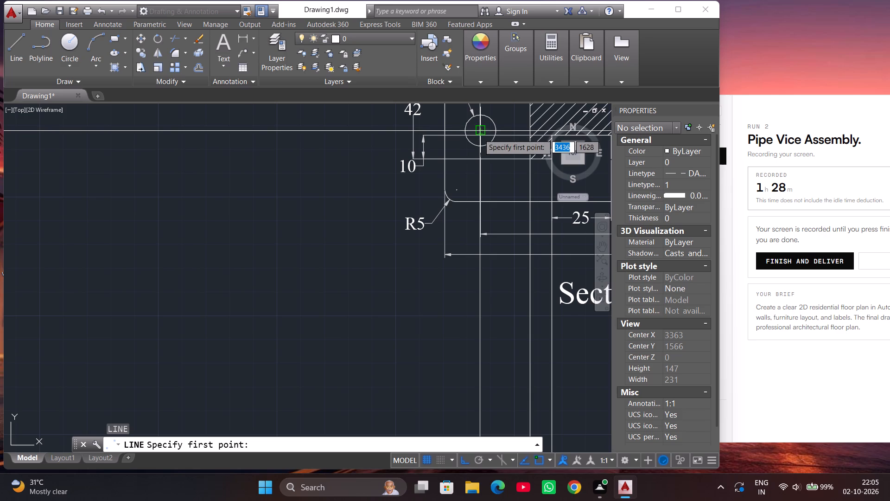
scroll(479, 134, down, 1)
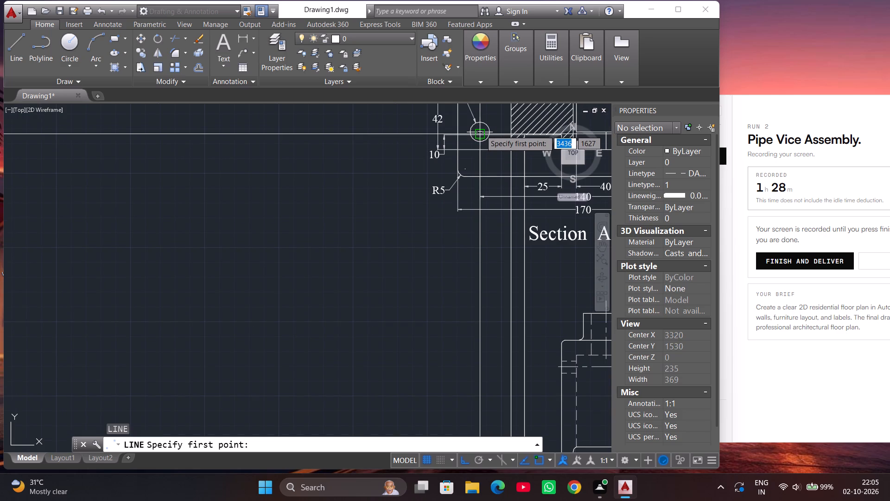
scroll(481, 129, up, 4)
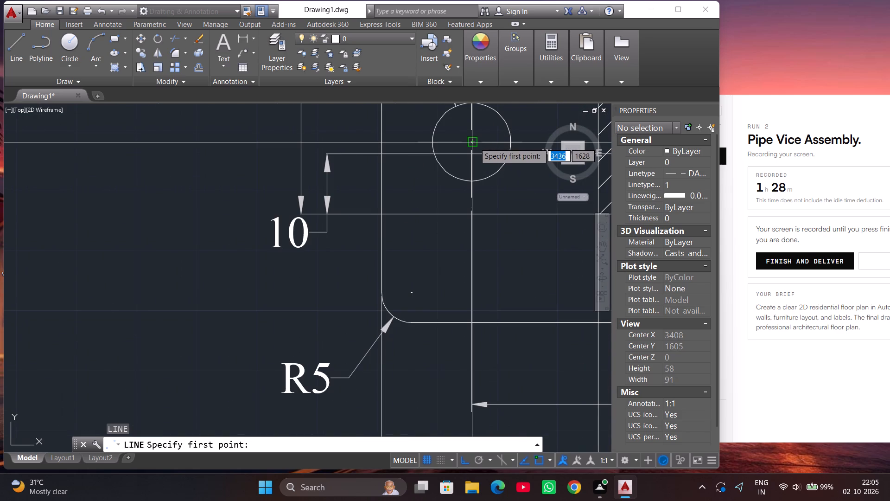
scroll(475, 143, down, 4)
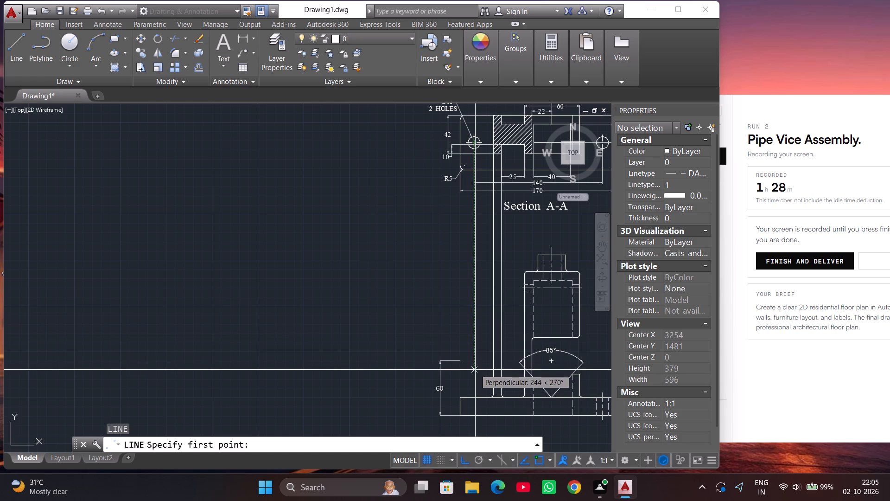
click(473, 383)
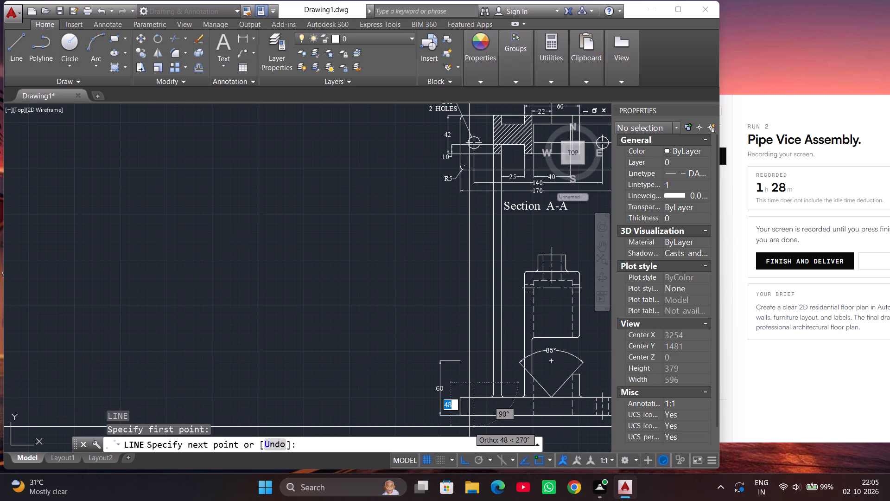
click(474, 432)
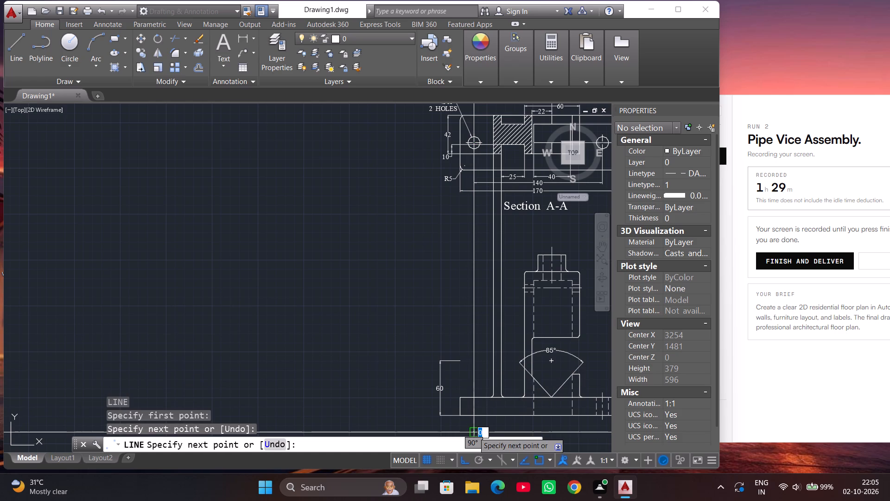
key(Escape)
Draw a vertical line about 49 long through the base, aligned with the right edge of Section A-A's left-hand hole.
key(l)
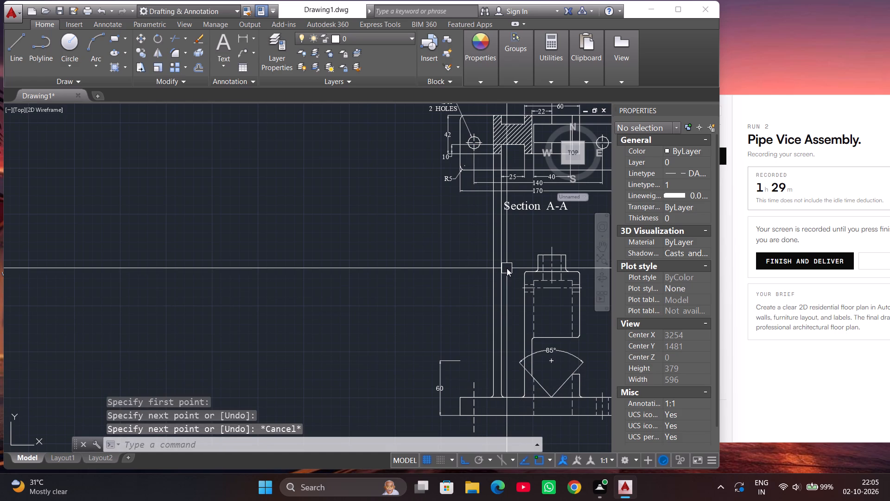
key(Return)
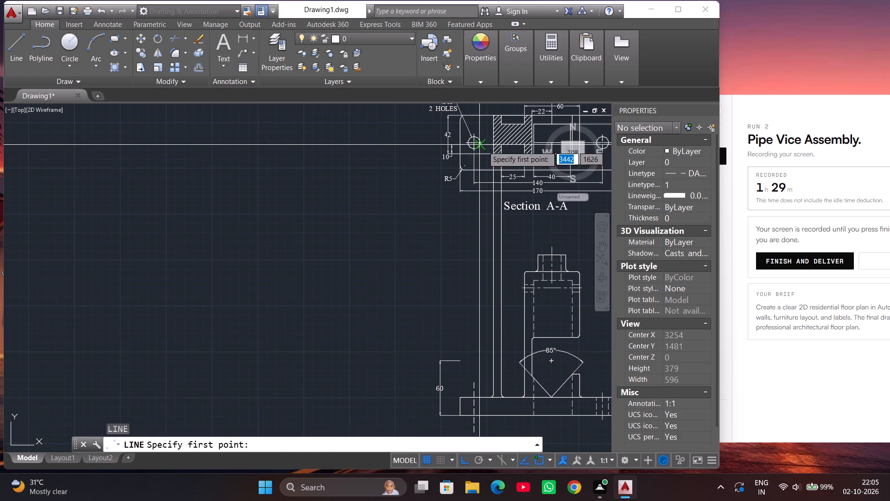
scroll(483, 146, up, 5)
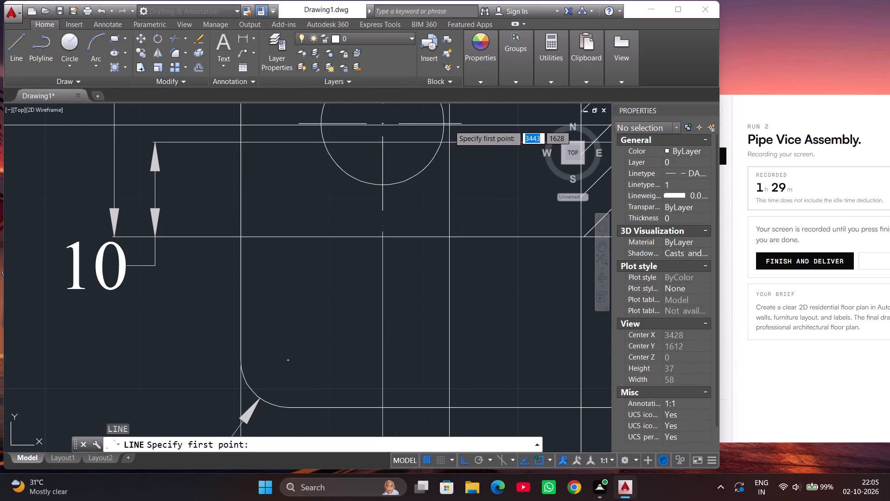
scroll(446, 123, down, 3)
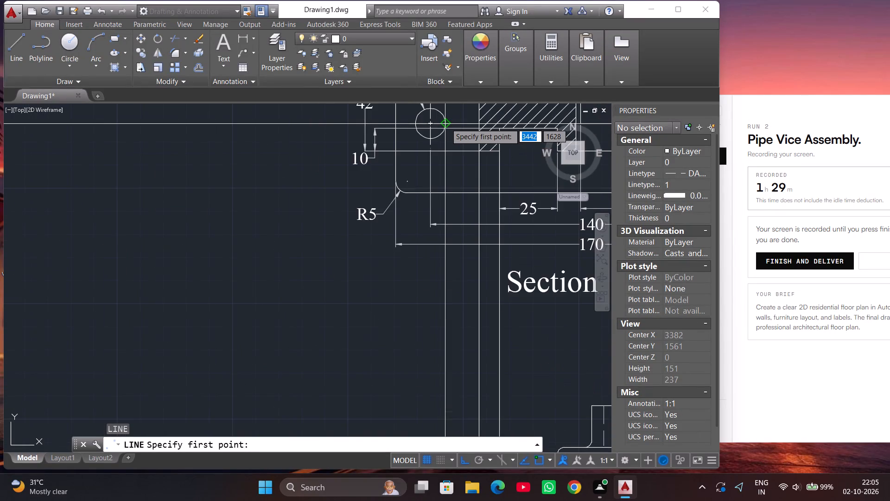
scroll(446, 123, down, 2)
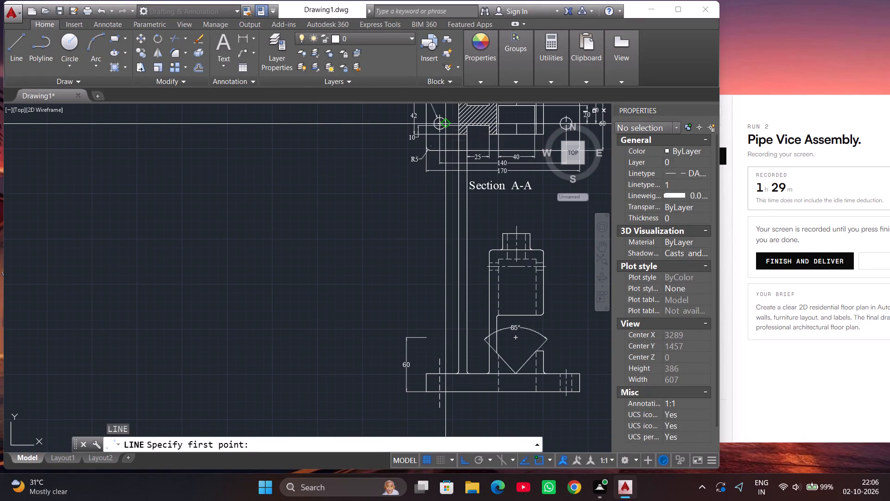
click(446, 359)
click(445, 404)
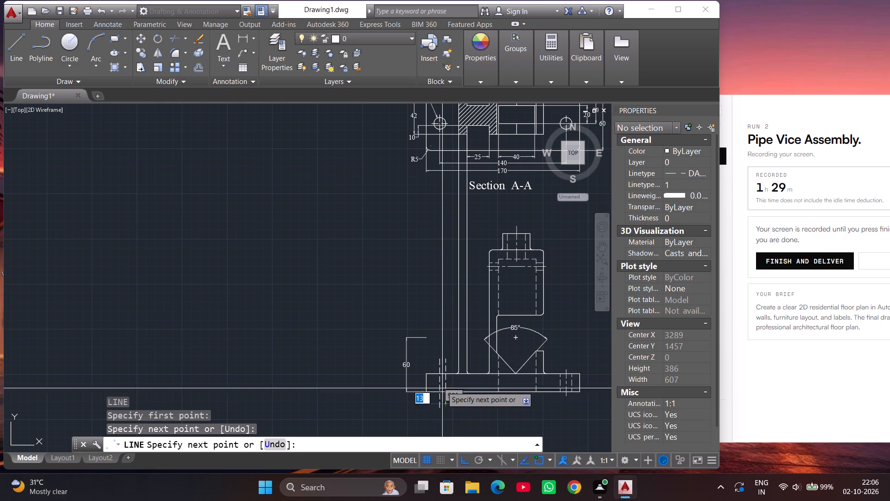
key(Escape)
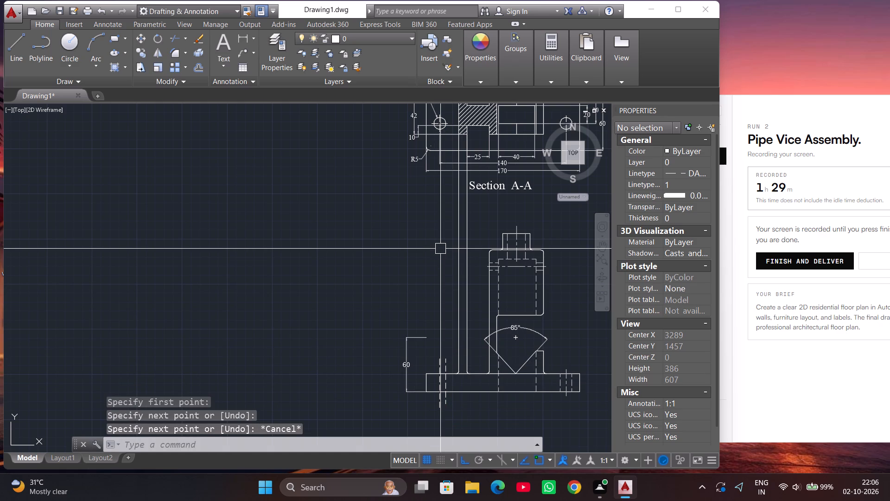
Draw a vertical line about 51 long through the base, aligned with the left edge of Section A-A's left-hand hole.
key(l)
key(Return)
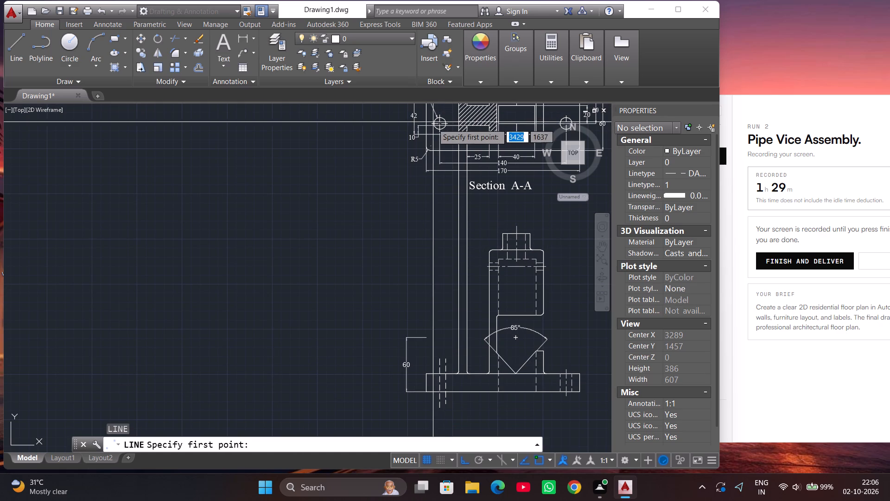
scroll(433, 125, up, 4)
scroll(433, 122, down, 2)
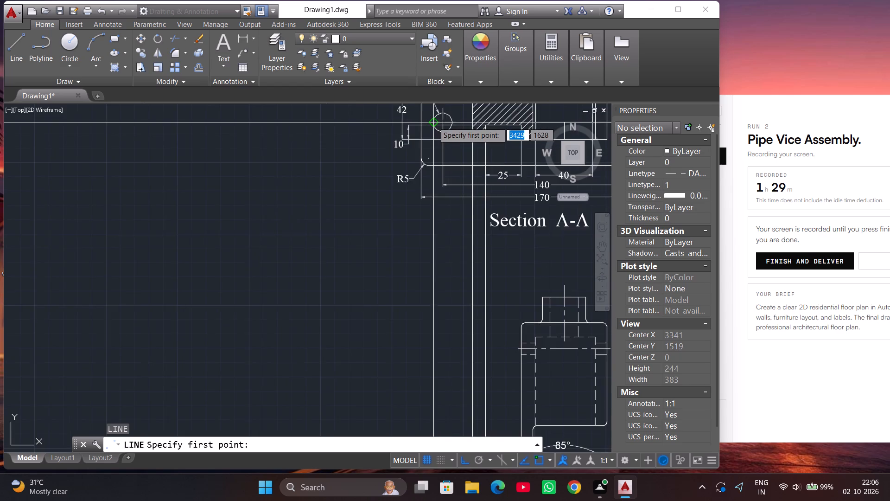
scroll(433, 122, down, 2)
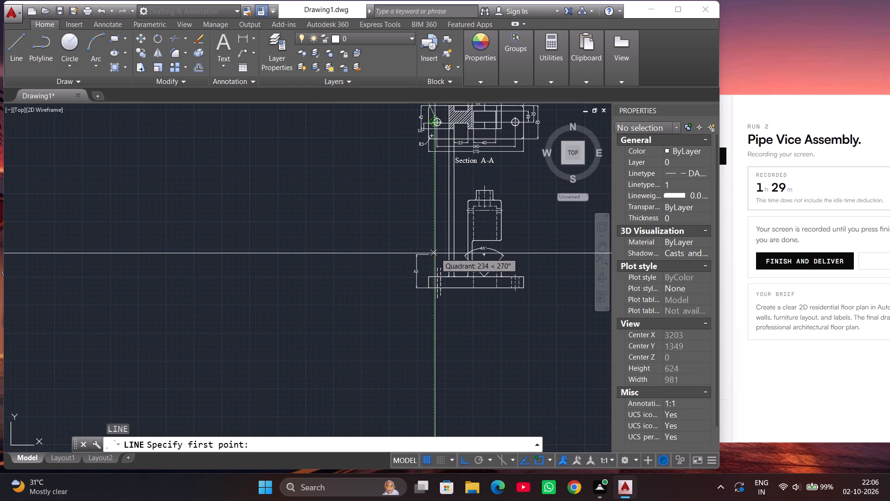
click(432, 270)
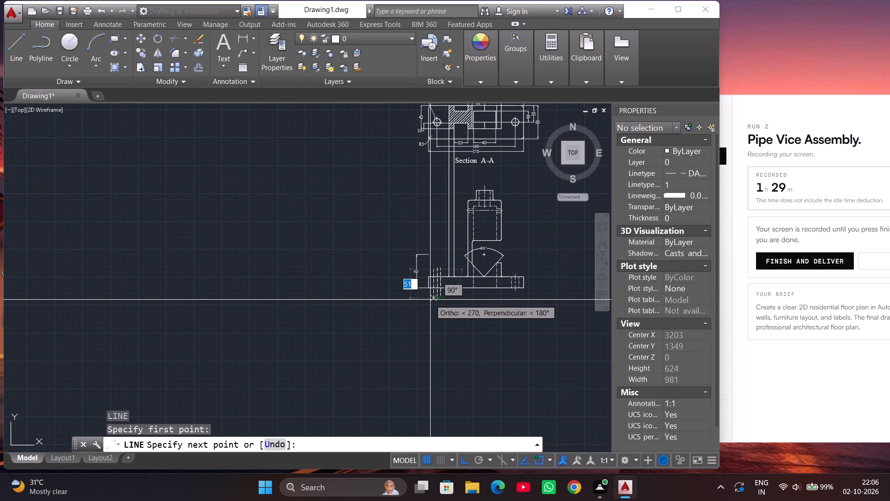
click(430, 300)
key(Escape)
Shorten the left-hand base hole's right dashed edge line at both ends to span only the base's thickness.
scroll(435, 294, up, 4)
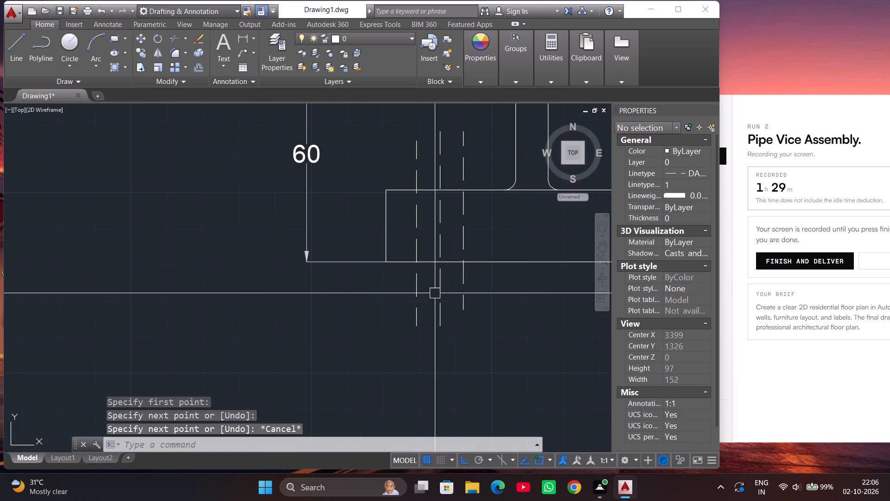
click(460, 281)
click(462, 313)
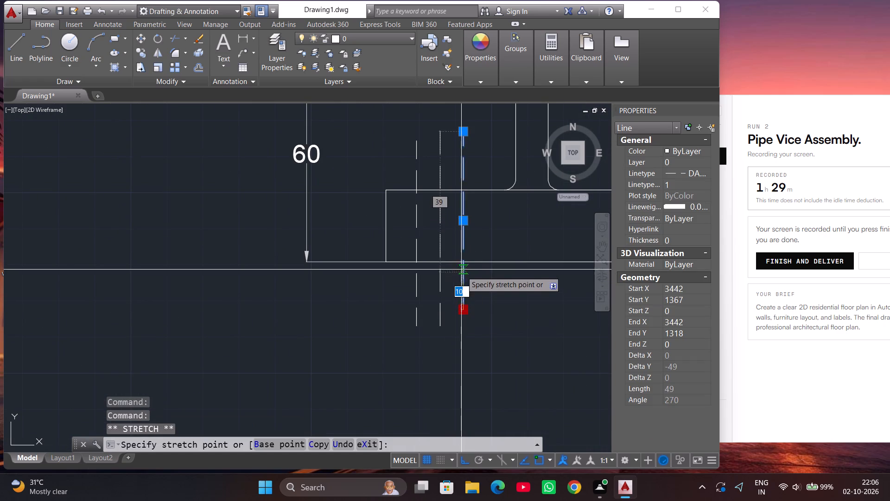
click(461, 264)
click(466, 134)
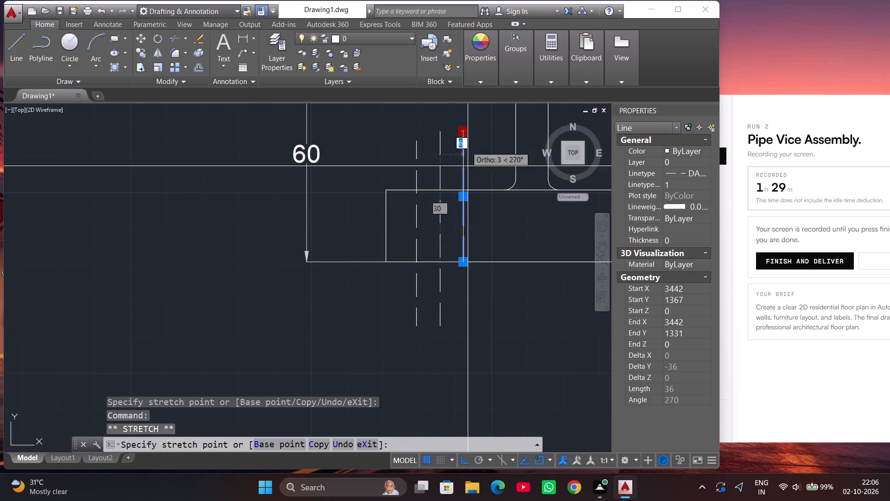
click(467, 187)
Shorten the left-hand base hole's left dashed edge line at both ends to span only the base's thickness.
click(416, 161)
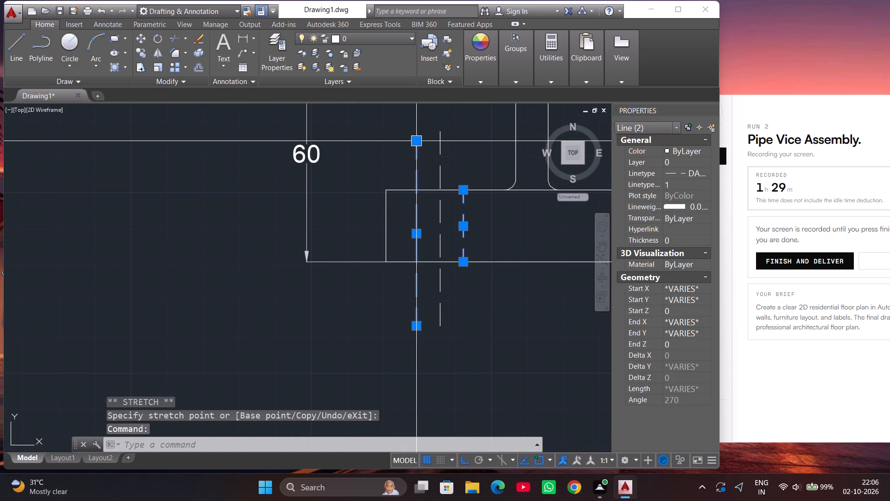
click(417, 141)
click(417, 192)
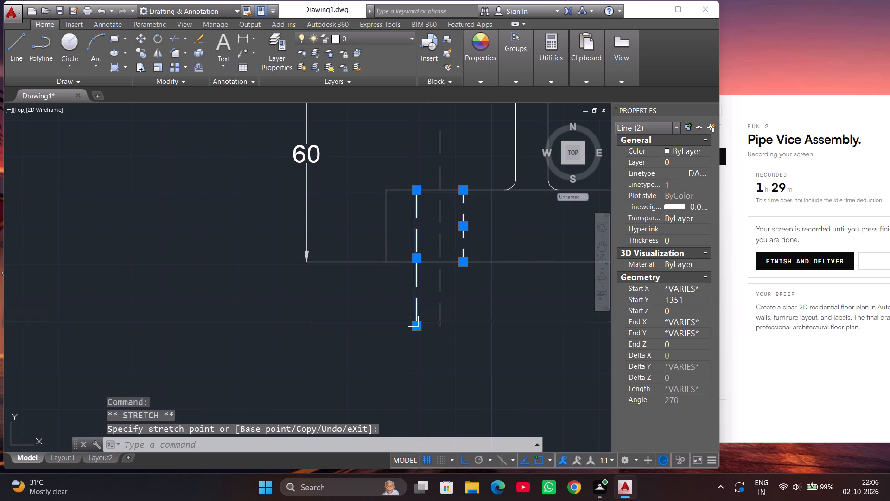
click(414, 326)
click(415, 262)
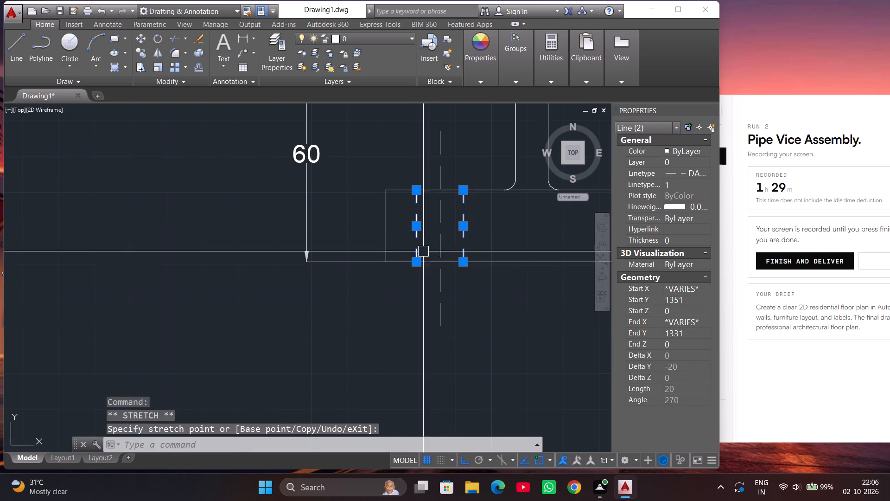
key(Escape)
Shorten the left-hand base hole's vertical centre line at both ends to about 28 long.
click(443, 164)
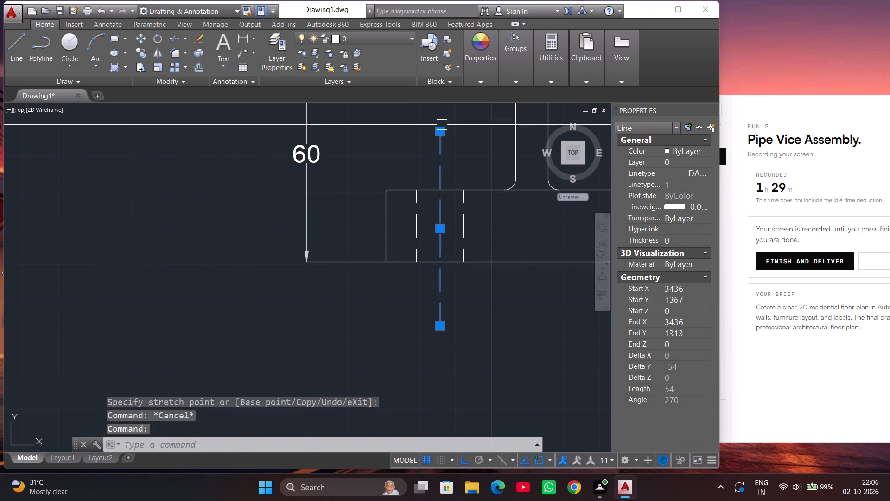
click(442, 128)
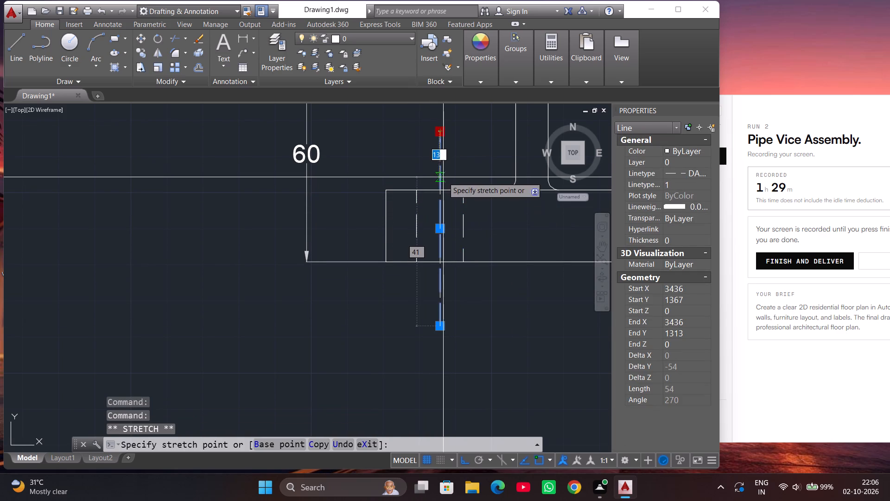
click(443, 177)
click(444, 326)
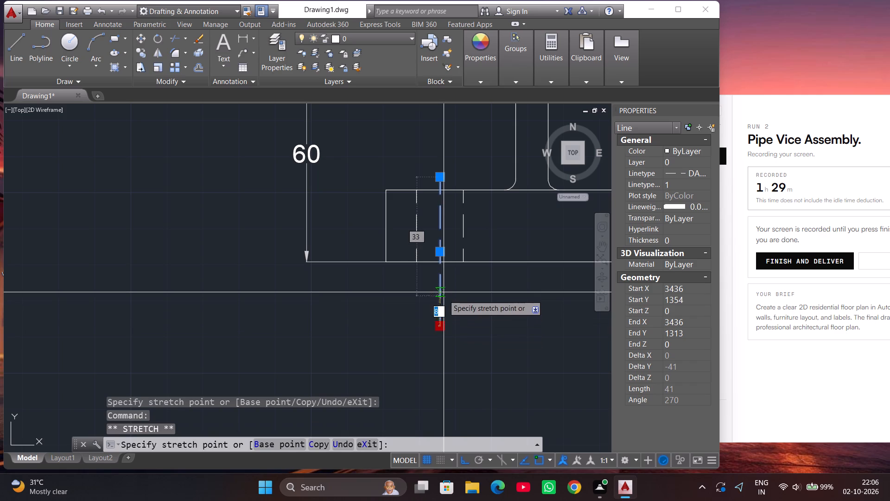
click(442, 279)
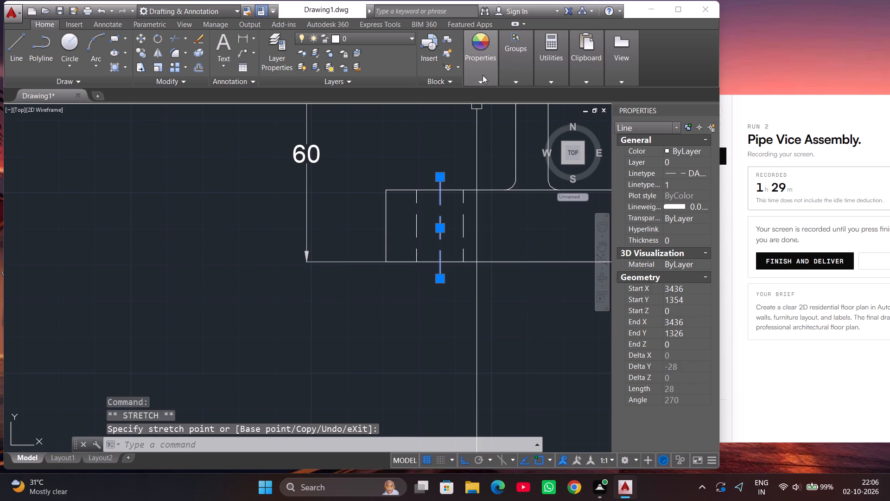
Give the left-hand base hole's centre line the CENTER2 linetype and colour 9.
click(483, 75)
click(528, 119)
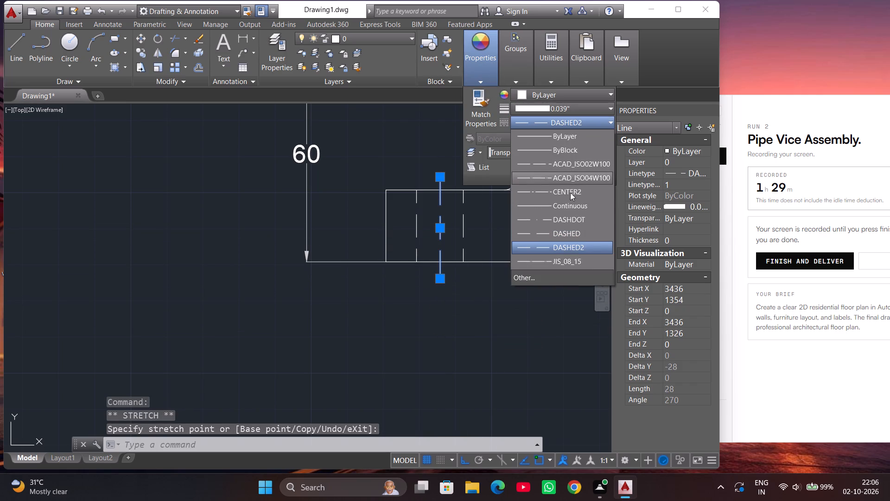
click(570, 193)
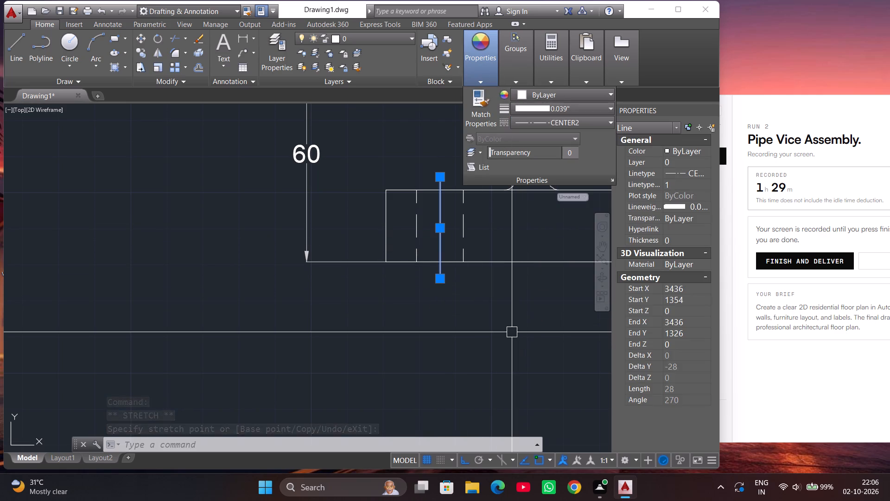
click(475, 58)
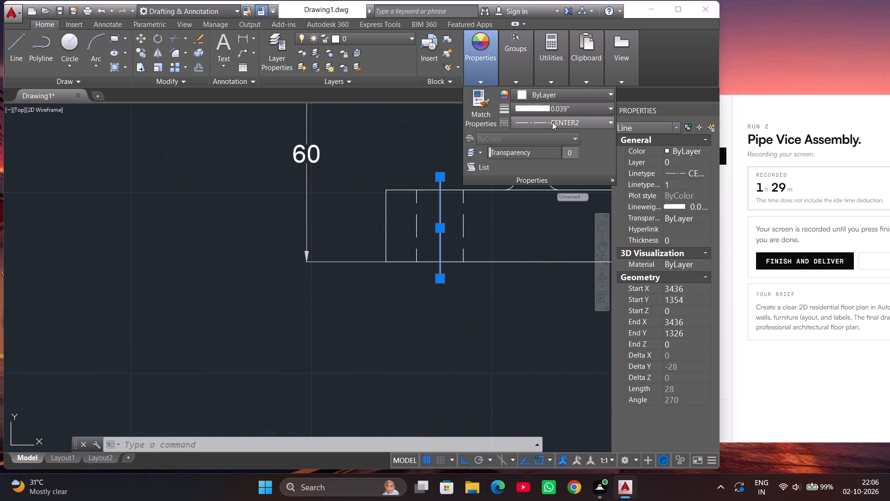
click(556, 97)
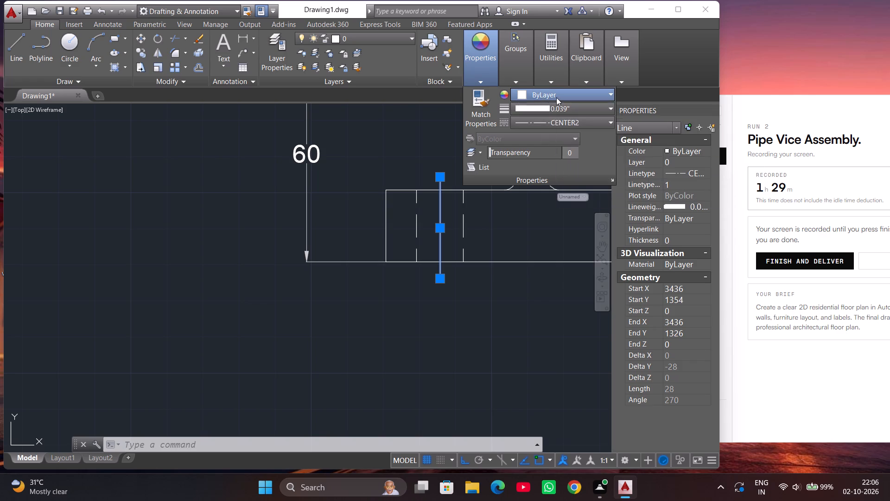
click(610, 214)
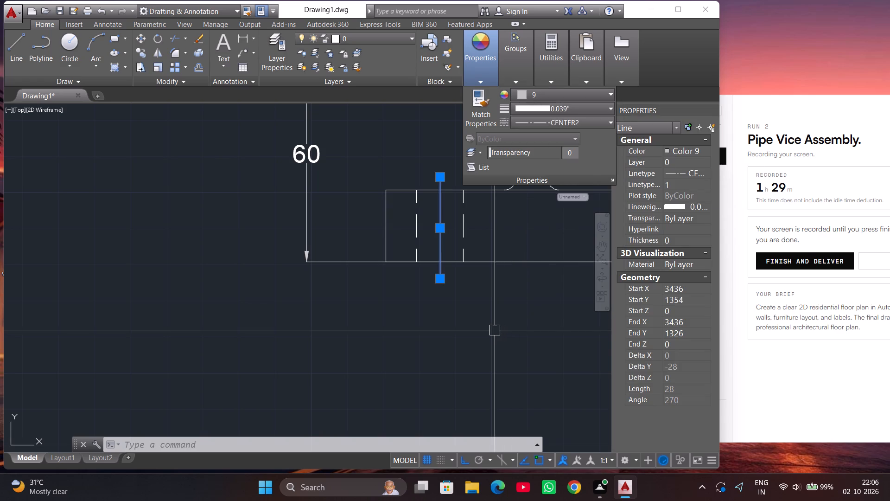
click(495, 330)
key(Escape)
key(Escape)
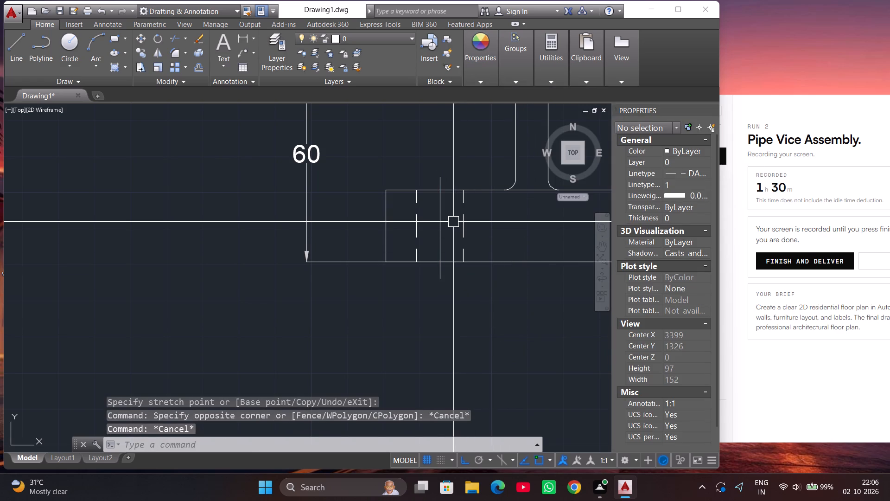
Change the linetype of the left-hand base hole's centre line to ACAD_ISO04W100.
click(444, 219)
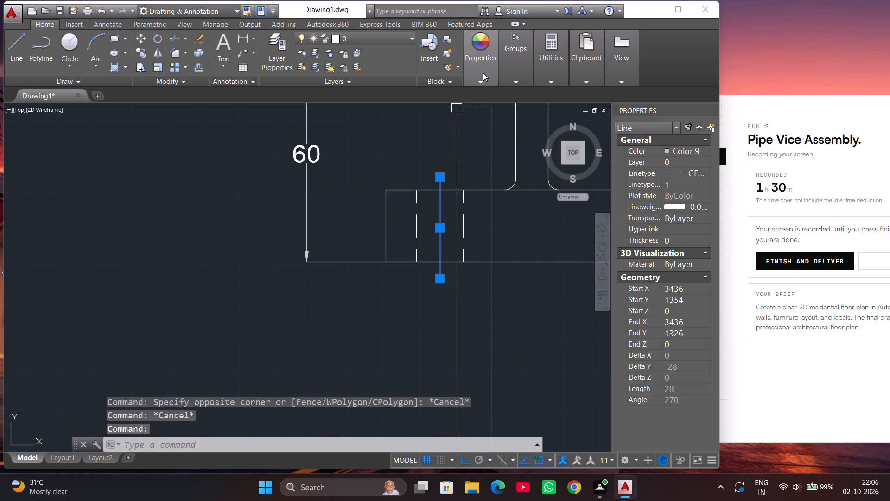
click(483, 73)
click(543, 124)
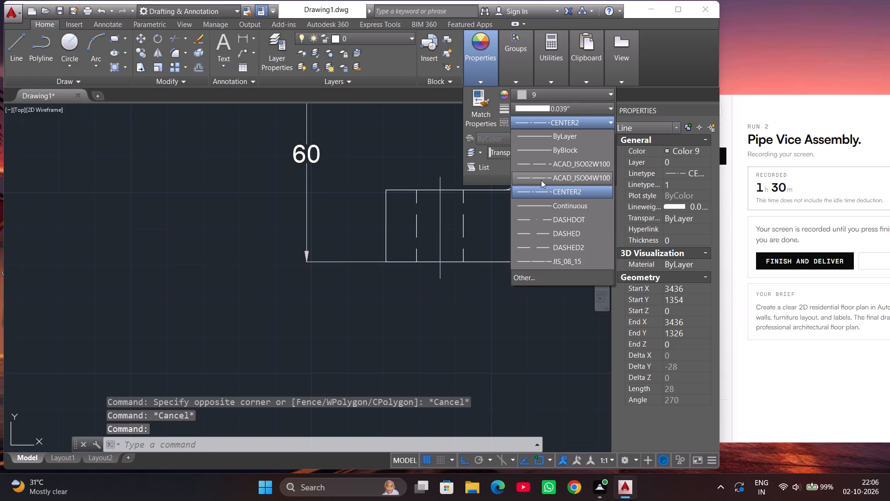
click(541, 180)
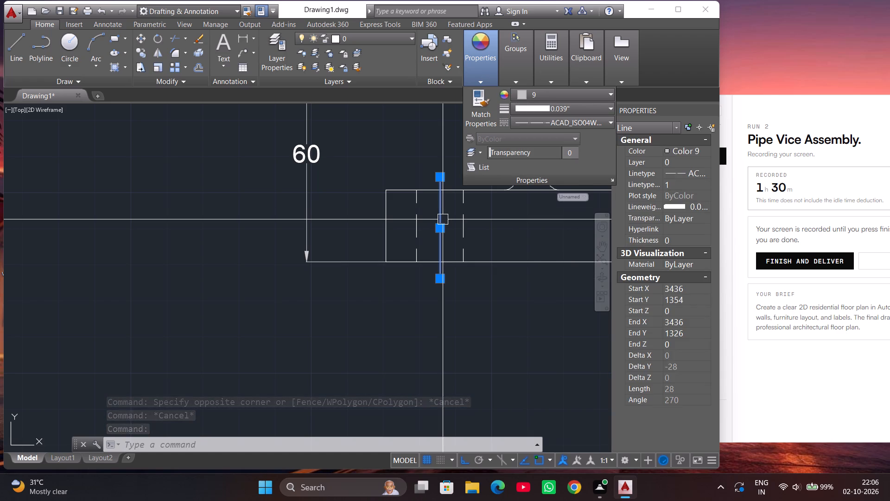
Erase the left-hand base hole's centre line.
click(443, 219)
key(Delete)
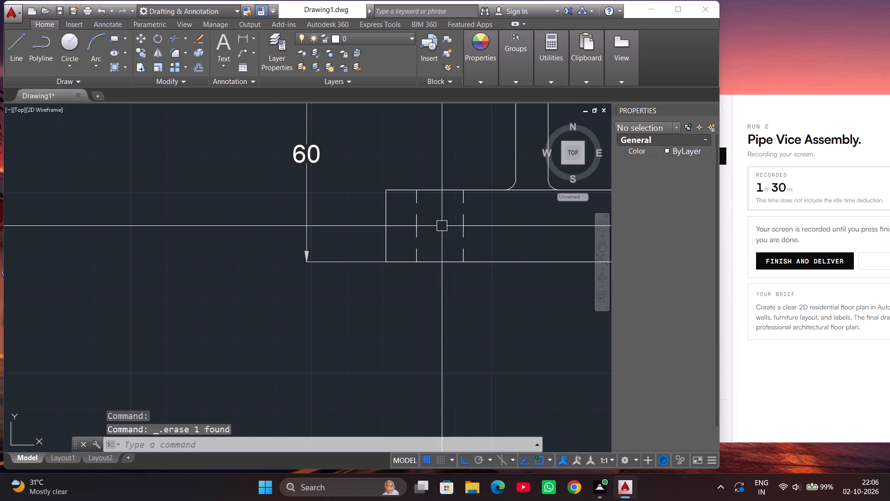
Draw a vertical line about 36 long through the base, aligned with the centre of Section A-A's left-hand hole.
scroll(432, 234, down, 1)
key(l)
key(Return)
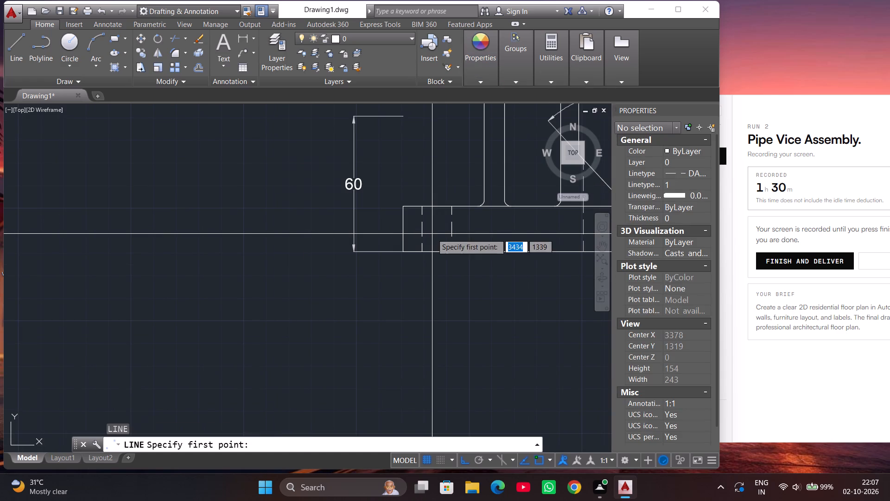
scroll(425, 254, down, 3)
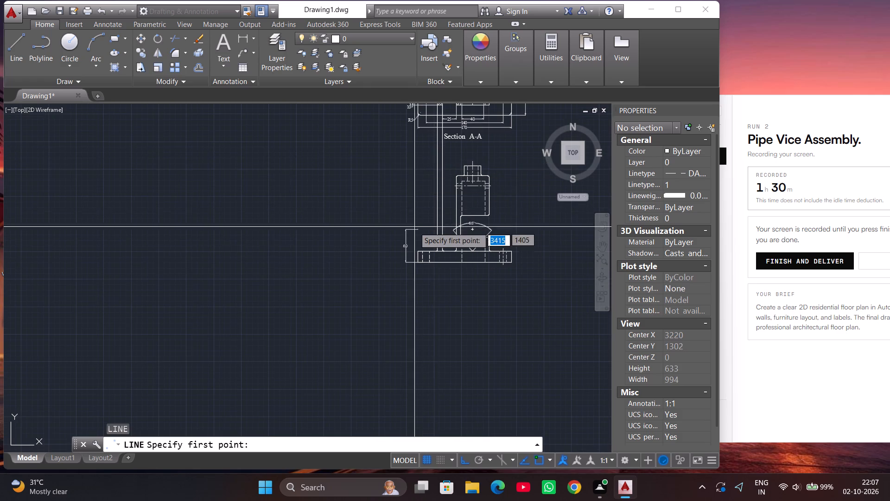
scroll(414, 227, down, 1)
scroll(420, 155, up, 3)
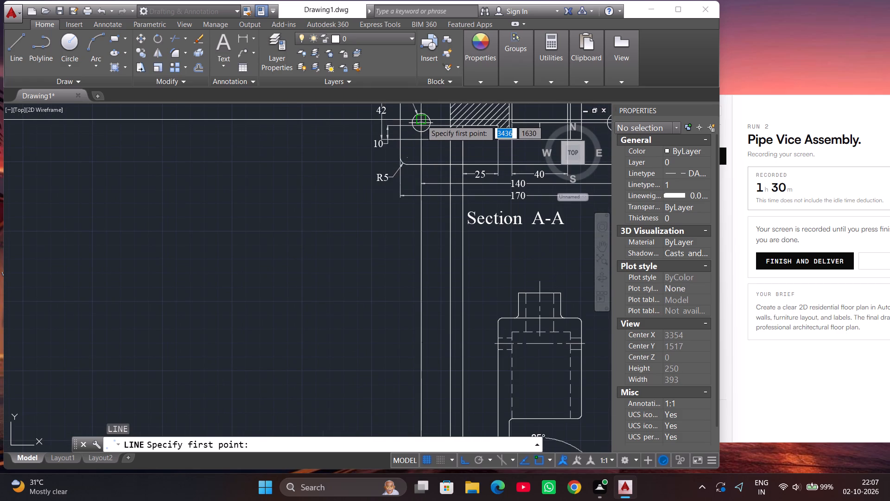
scroll(421, 126, up, 4)
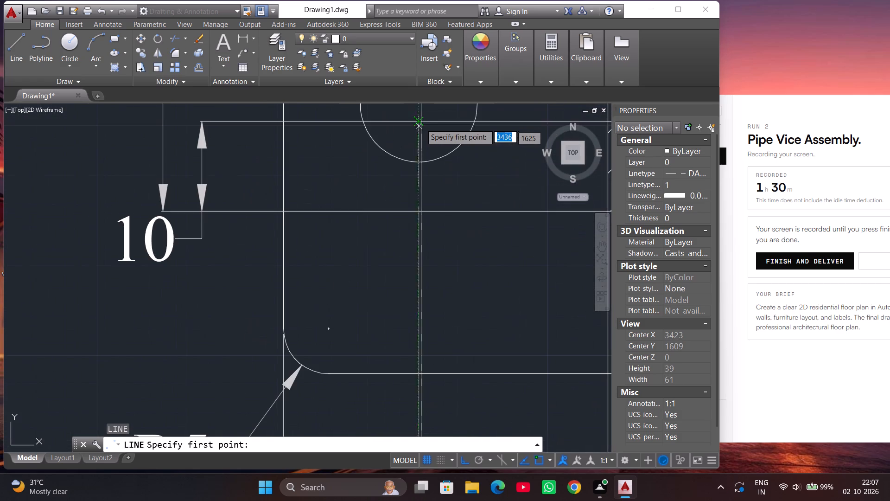
scroll(421, 114, down, 2)
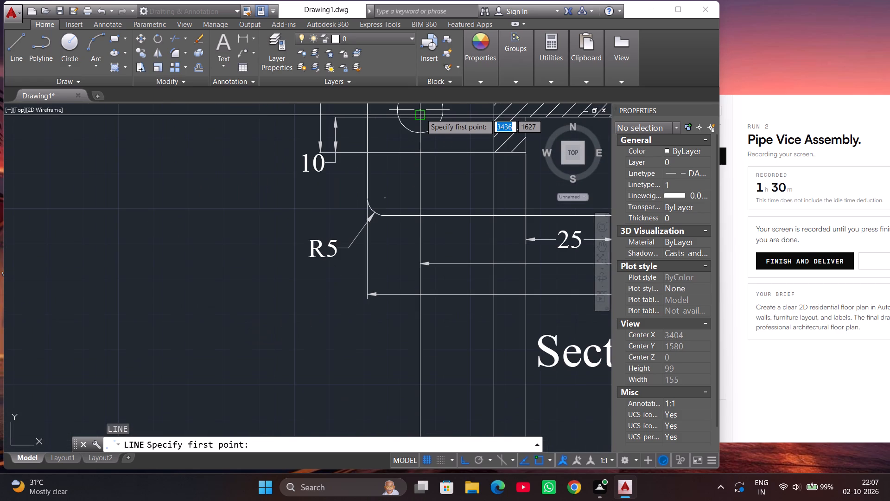
scroll(424, 161, down, 2)
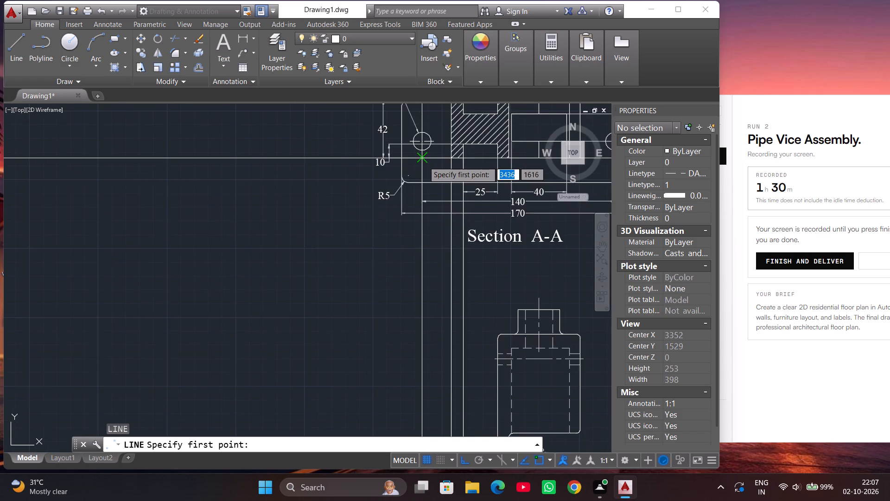
scroll(424, 161, down, 1)
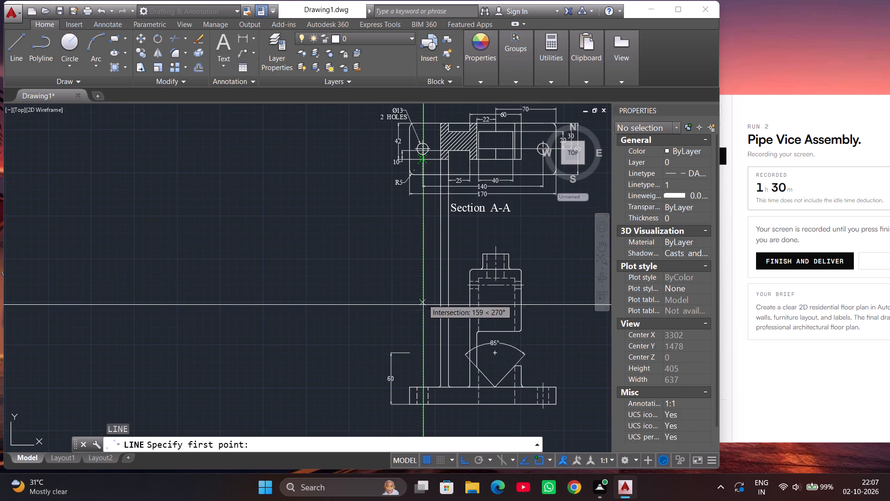
click(422, 381)
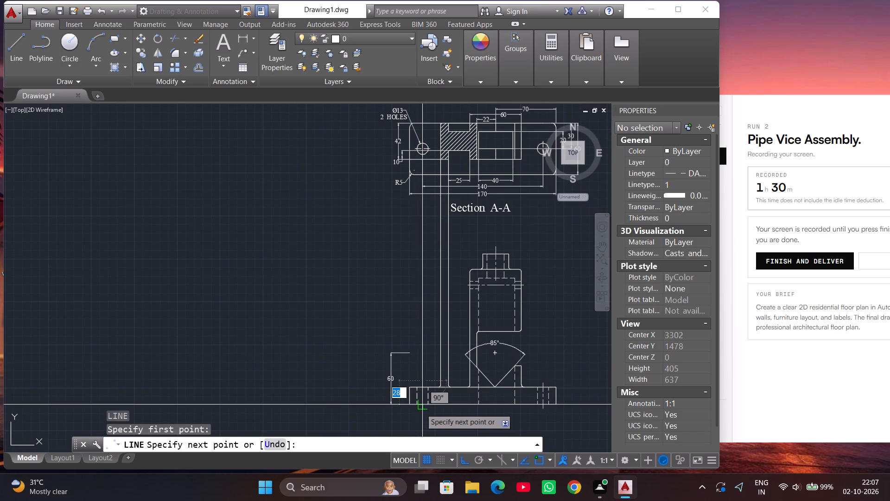
click(420, 412)
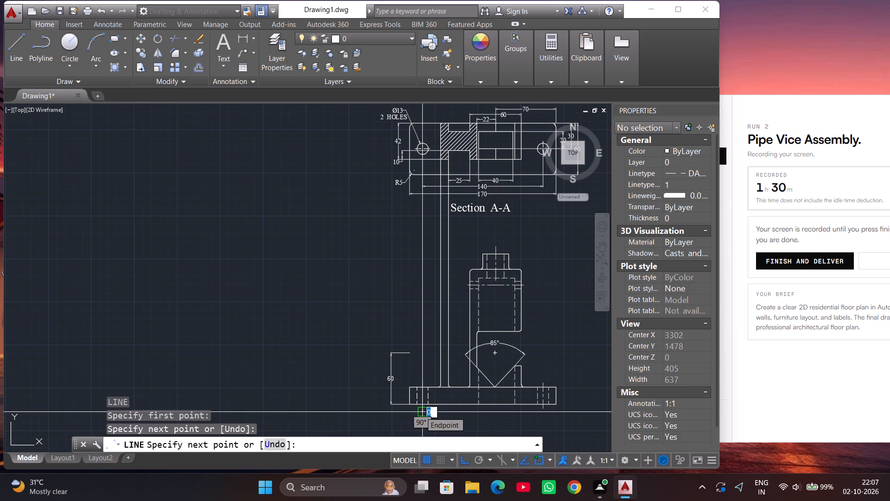
key(Escape)
Give the new vertical line through the left-hand base hole's centre the CENTER2 linetype and colour 9.
scroll(425, 424, up, 4)
click(400, 342)
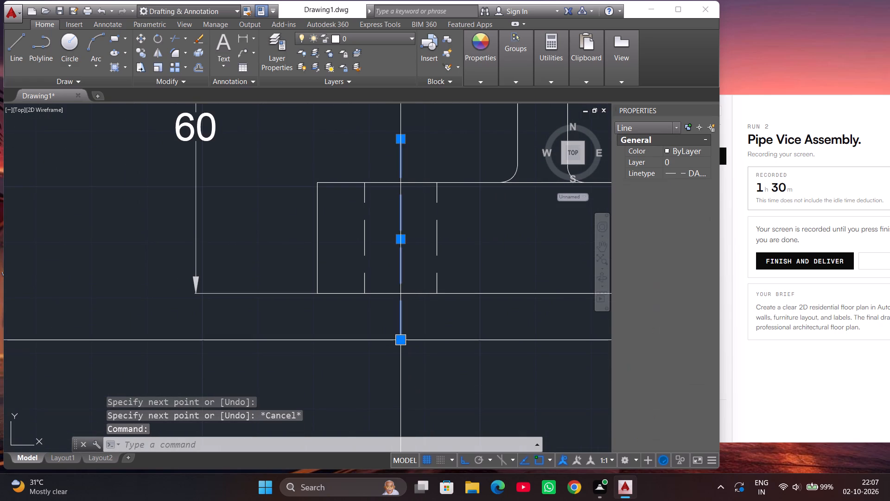
click(518, 118)
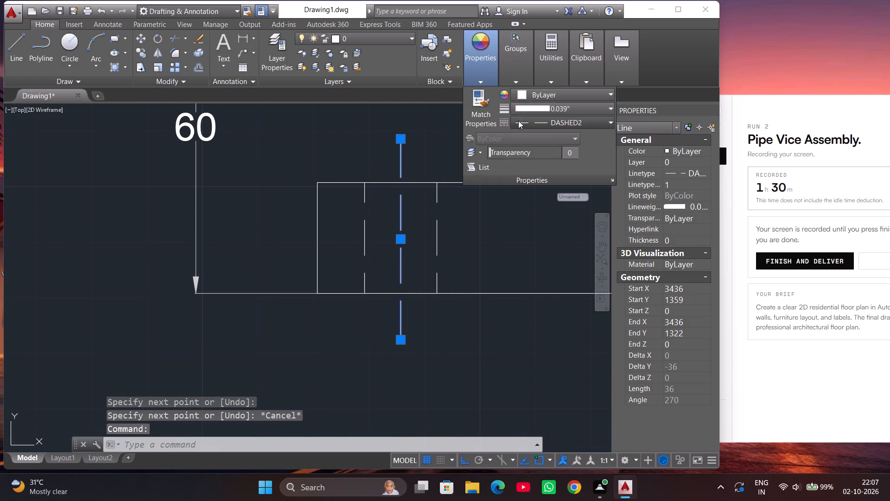
click(527, 196)
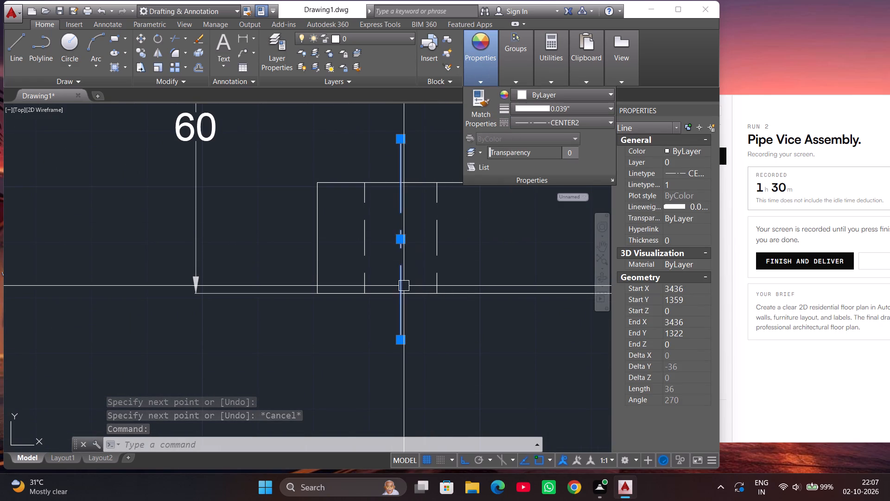
click(490, 71)
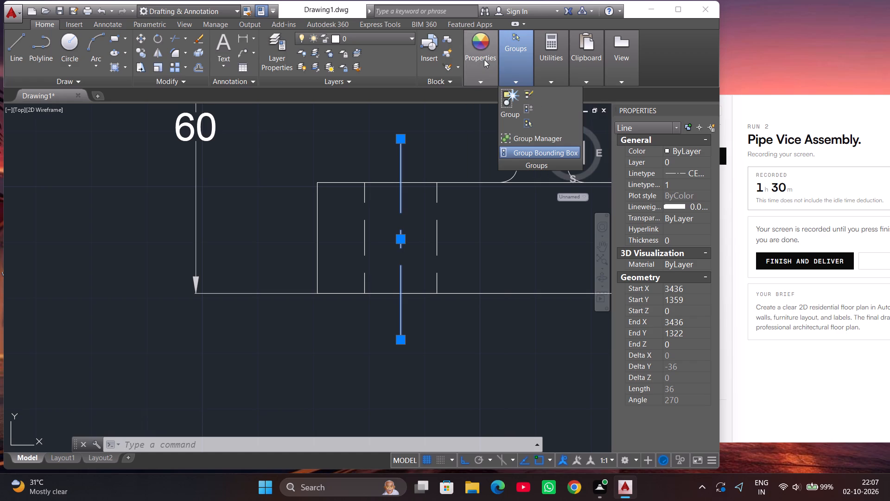
click(484, 59)
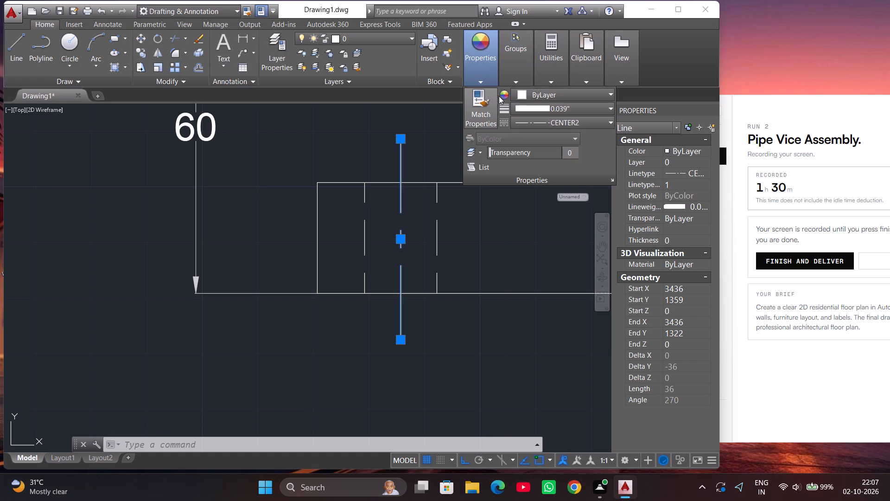
click(511, 97)
click(614, 215)
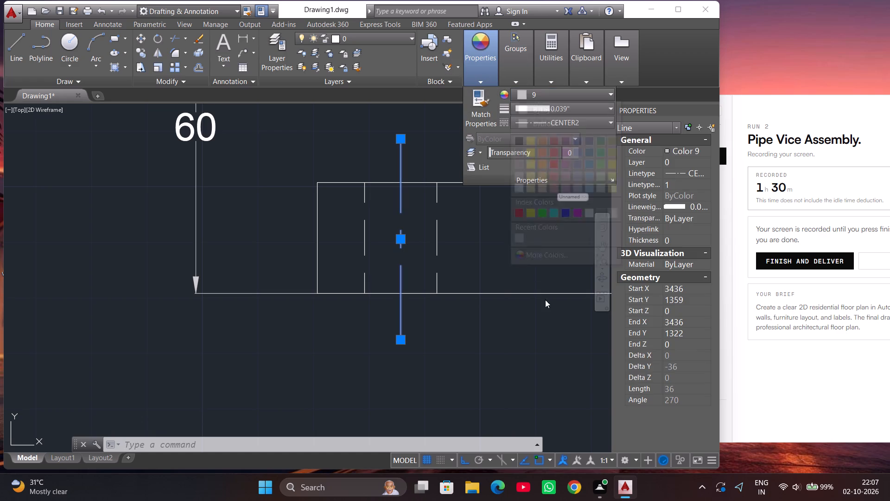
key(Escape)
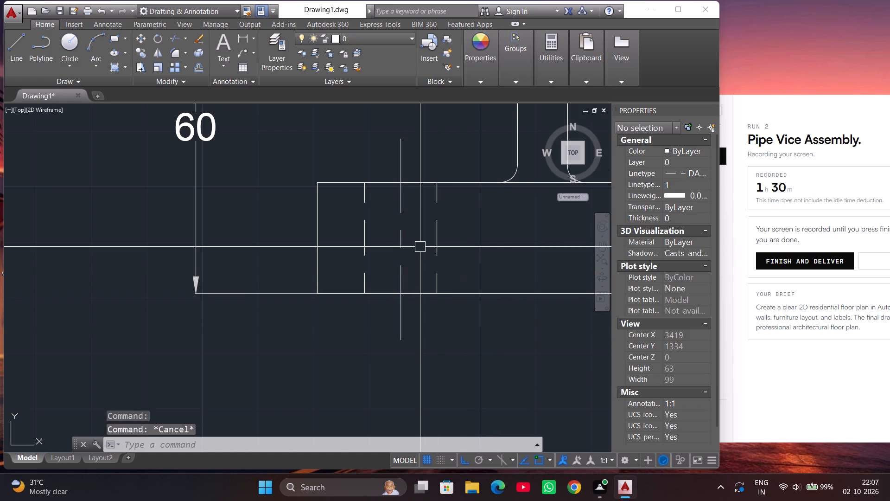
Give both dashed hidden lines of the left-hand base hole colour 9.
click(420, 247)
click(442, 239)
click(438, 239)
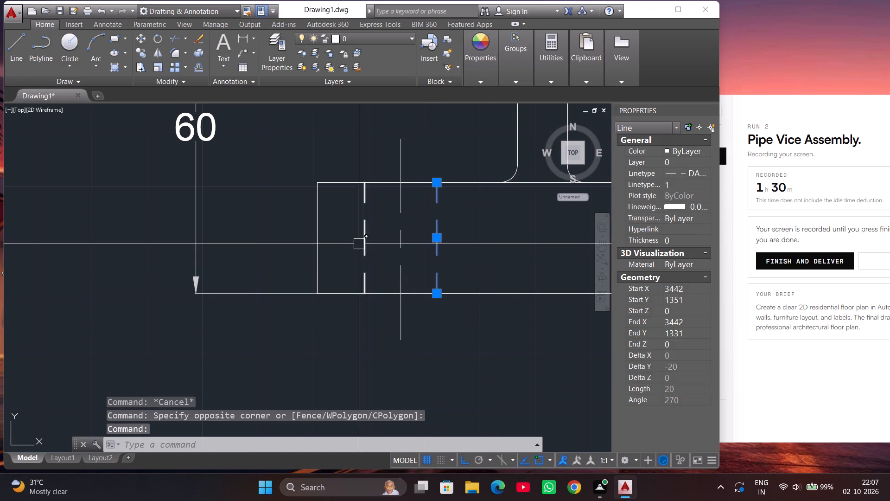
click(364, 237)
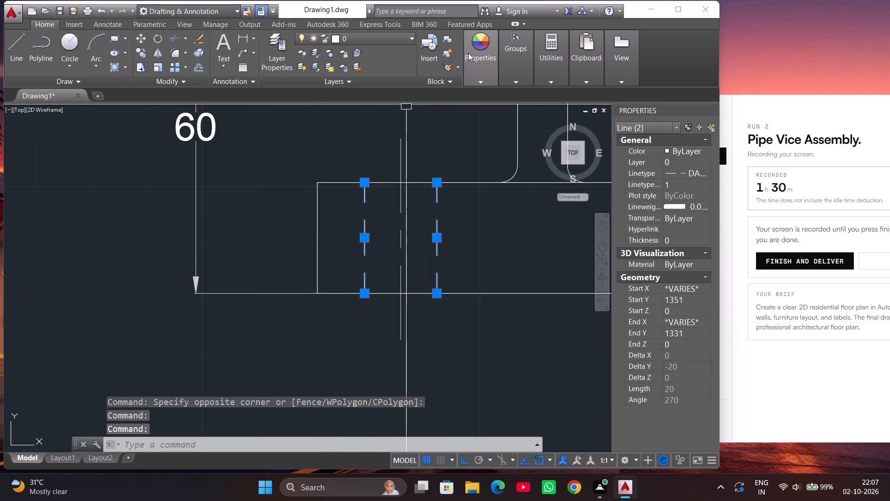
click(470, 53)
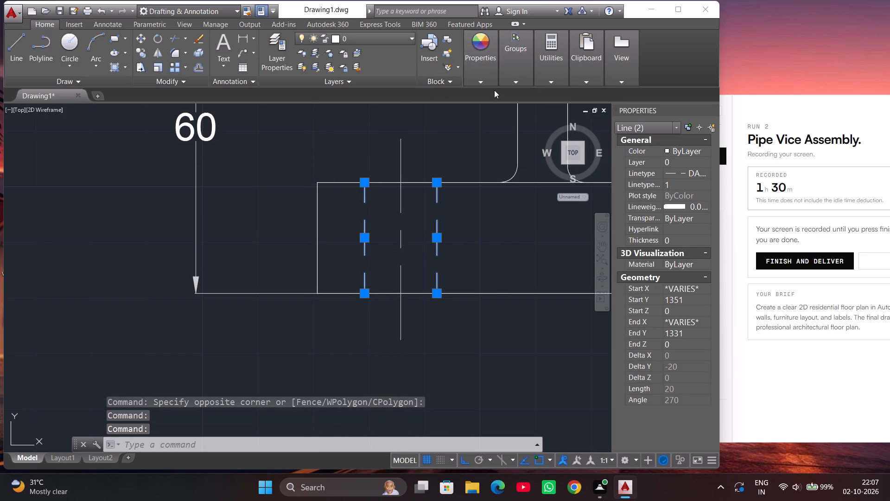
click(481, 79)
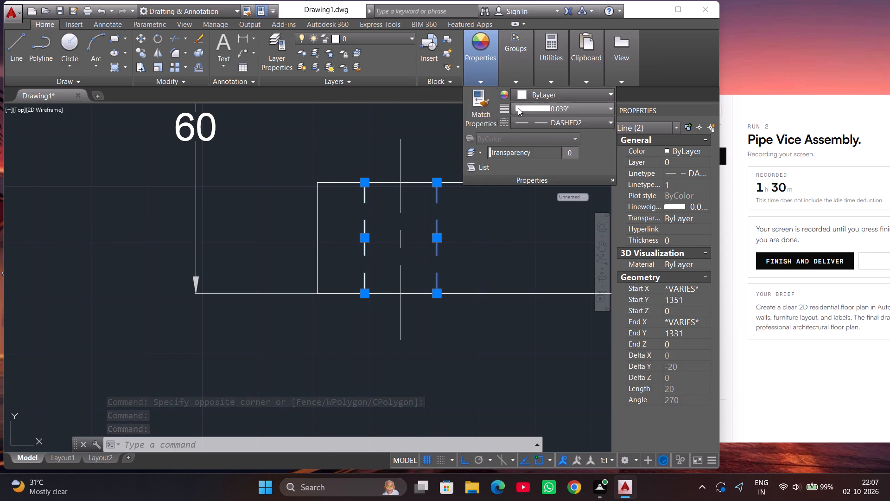
click(526, 100)
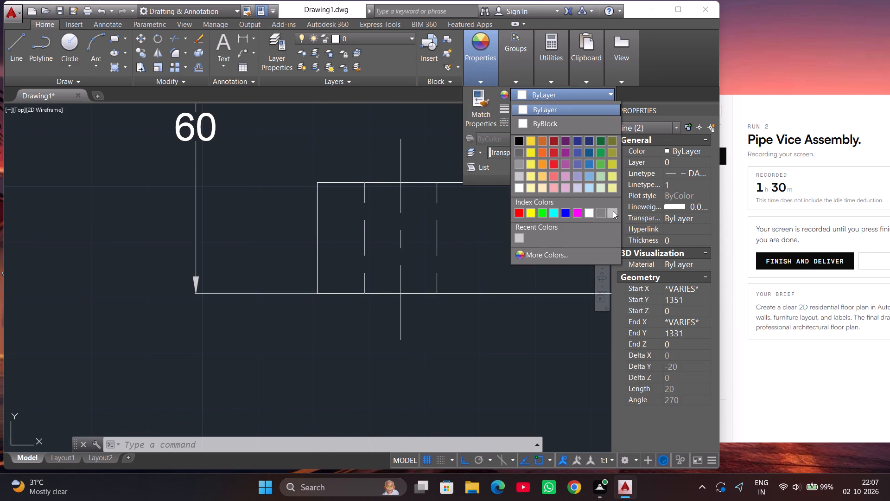
click(613, 211)
key(Escape)
Draw a horizontal line 25 long from the body's left vertical edge to the adjacent vertical line, slightly above the jaw opening's upper edge.
scroll(385, 339, down, 2)
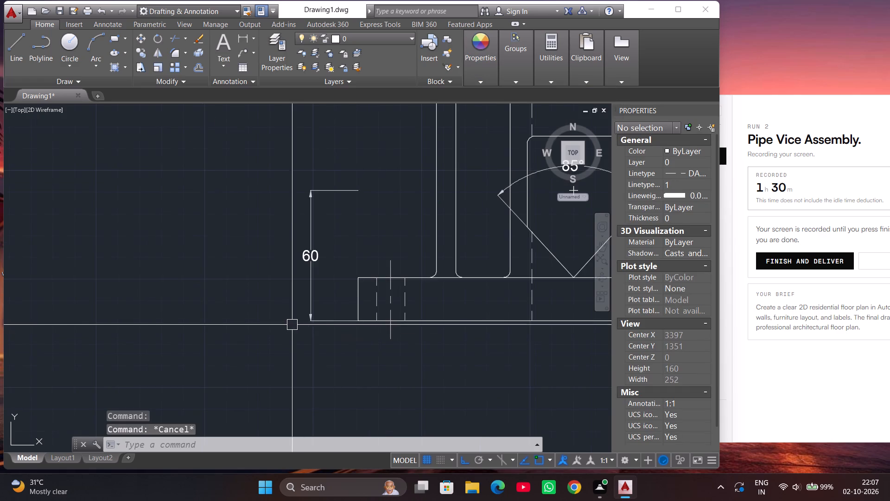
scroll(292, 325, down, 2)
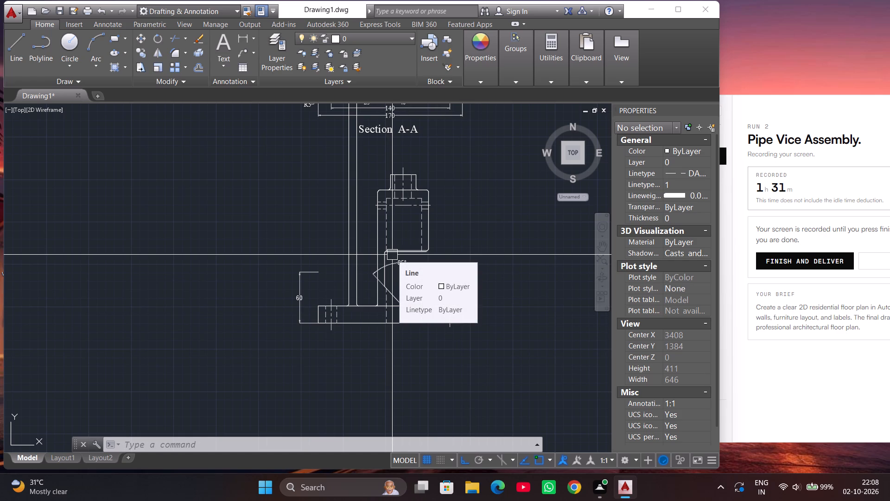
scroll(394, 248, up, 2)
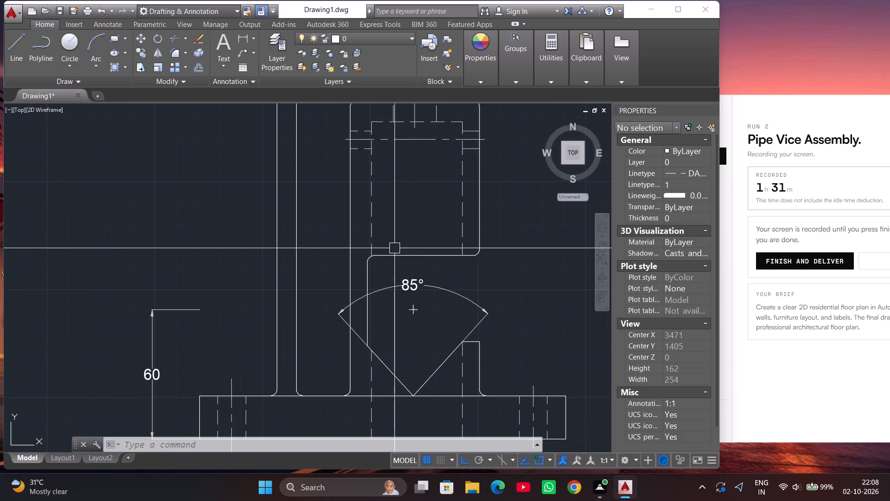
key(l)
key(Return)
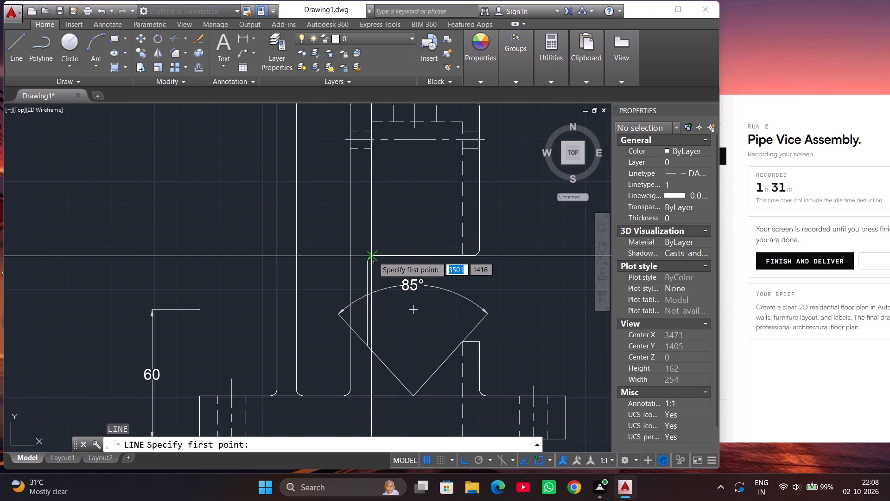
click(348, 228)
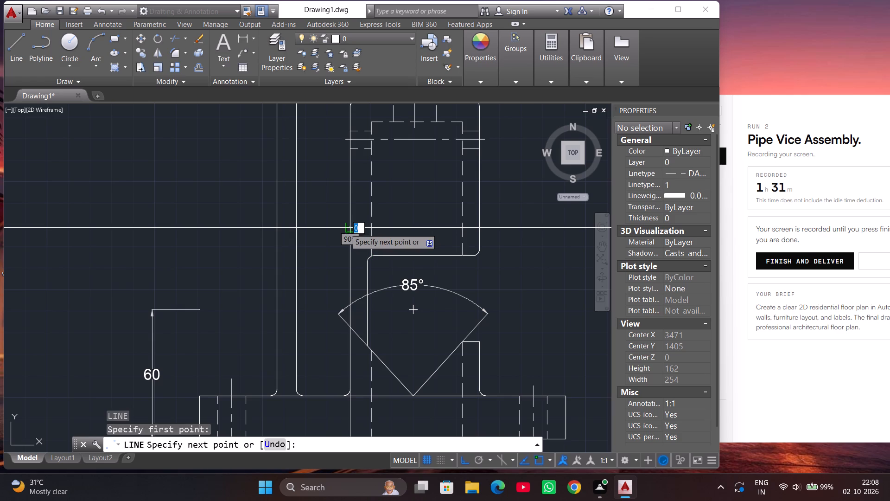
click(297, 230)
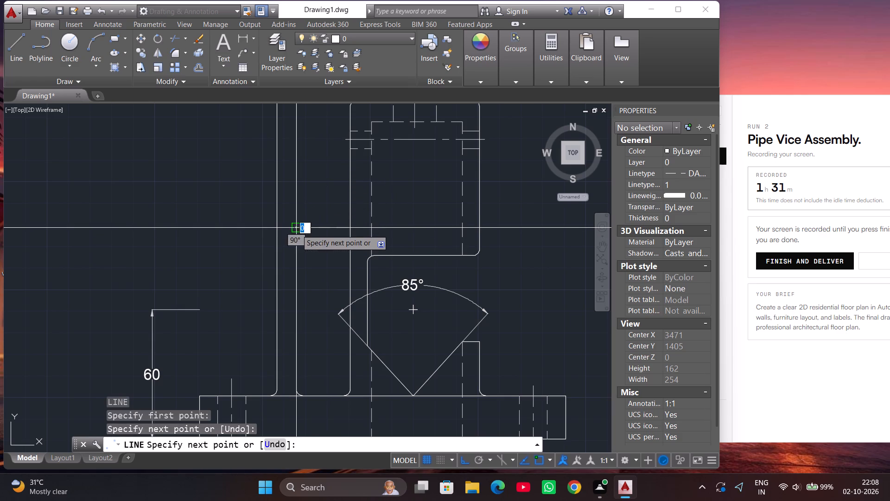
key(Escape)
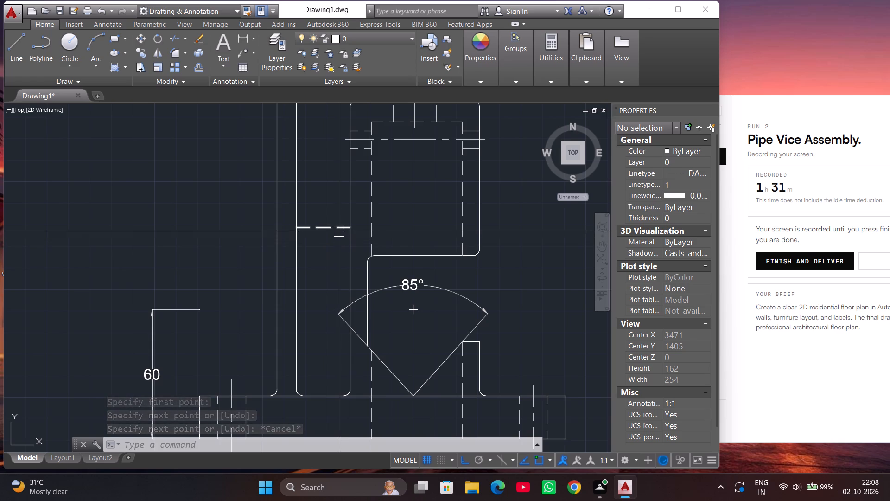
Set the new horizontal line's linetype and lineweight to ByLayer.
click(339, 231)
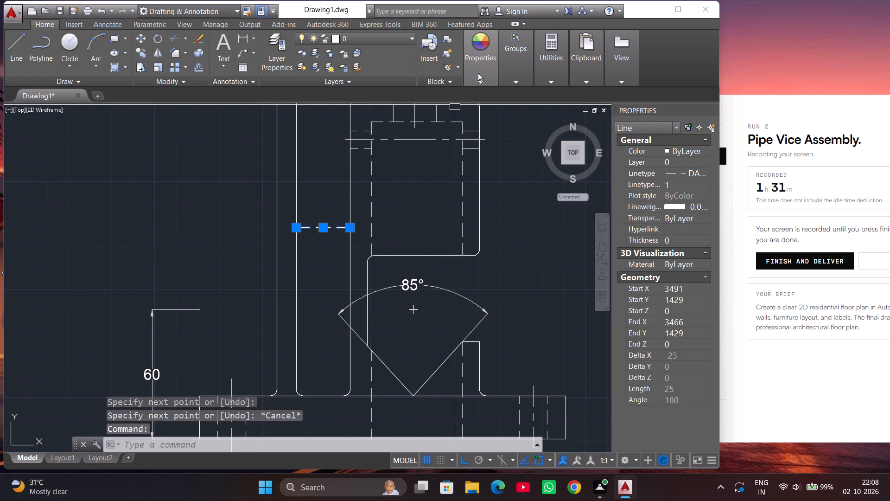
click(478, 74)
click(525, 121)
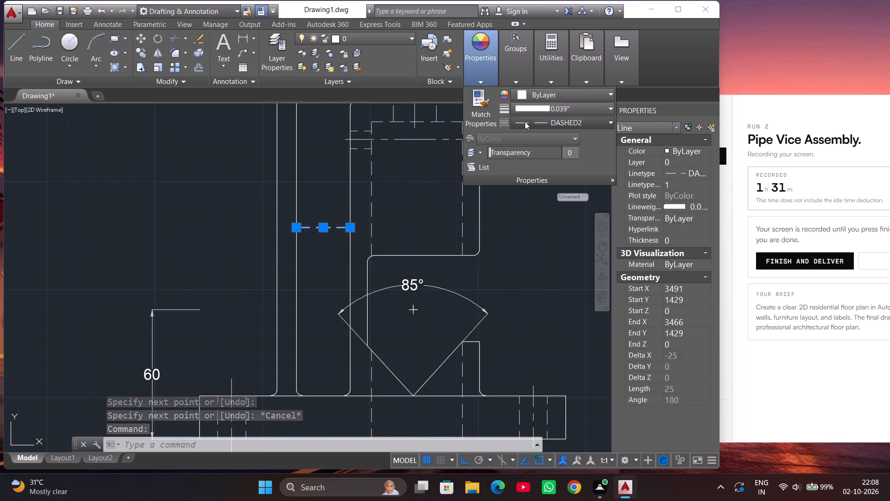
click(530, 136)
click(530, 110)
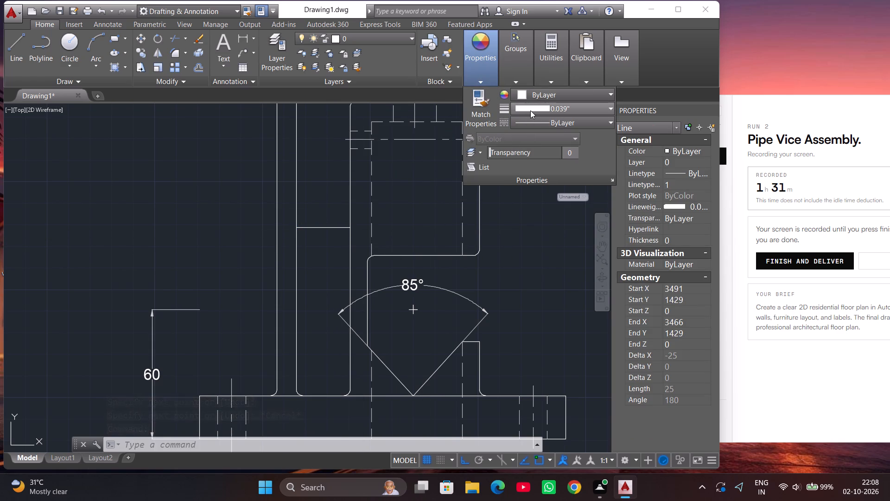
scroll(537, 128, up, 7)
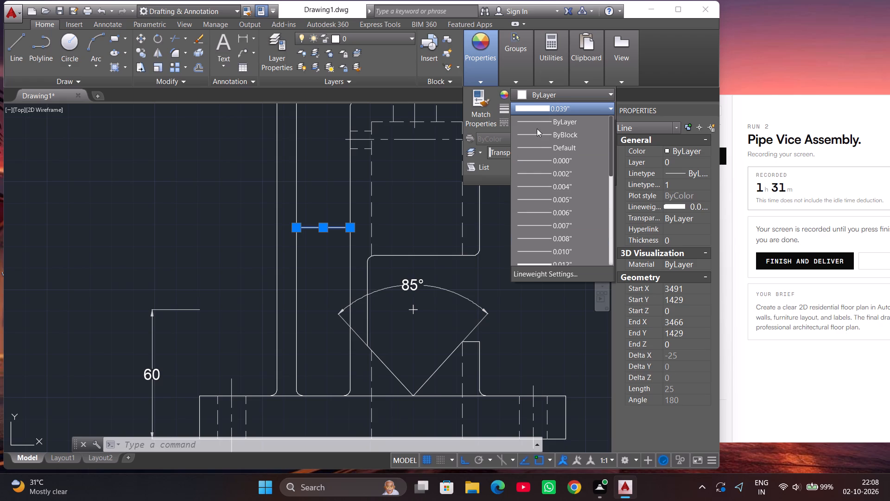
click(537, 128)
click(538, 111)
scroll(538, 116, up, 4)
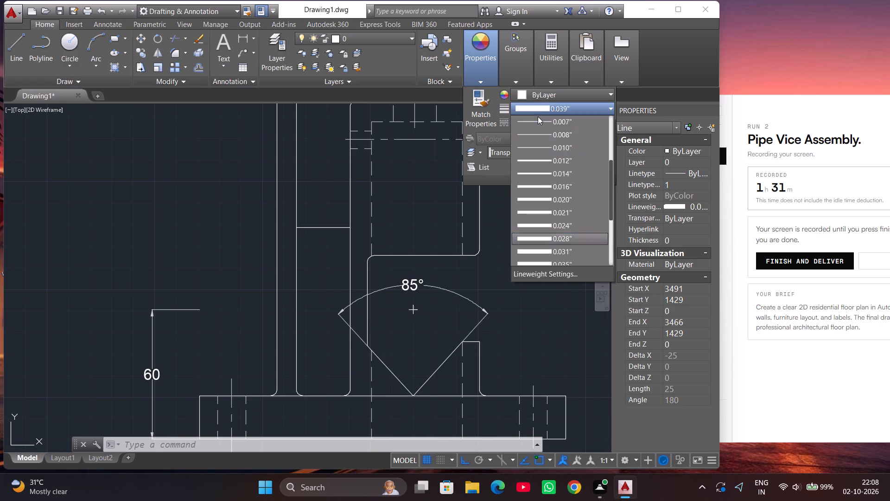
scroll(538, 116, up, 5)
click(538, 118)
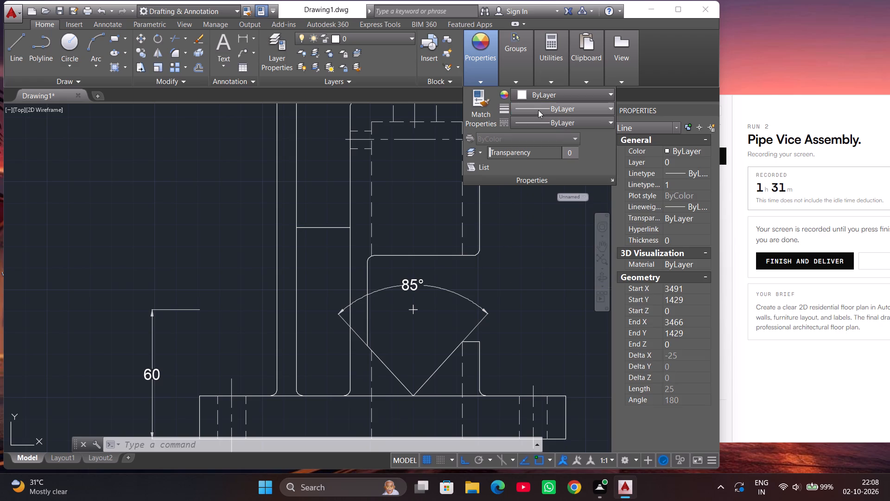
key(Escape)
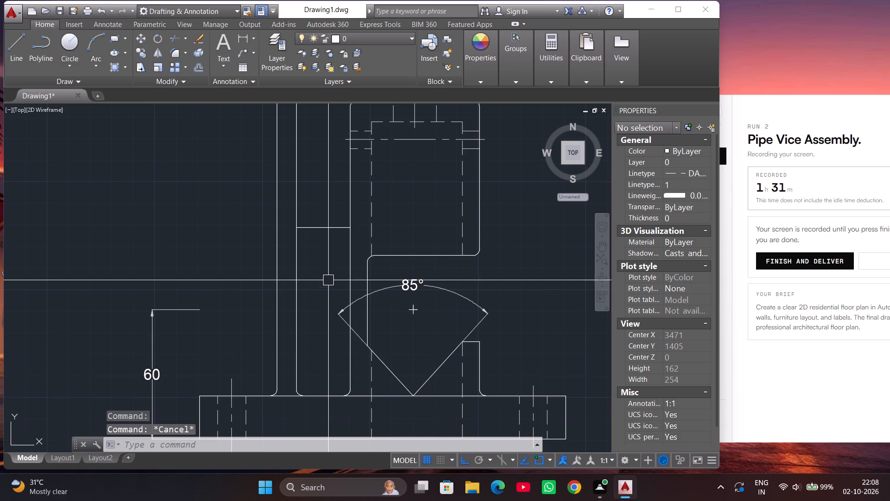
Fillet the corner between the body's left vertical edge and the new horizontal line with radius 5.
key(f)
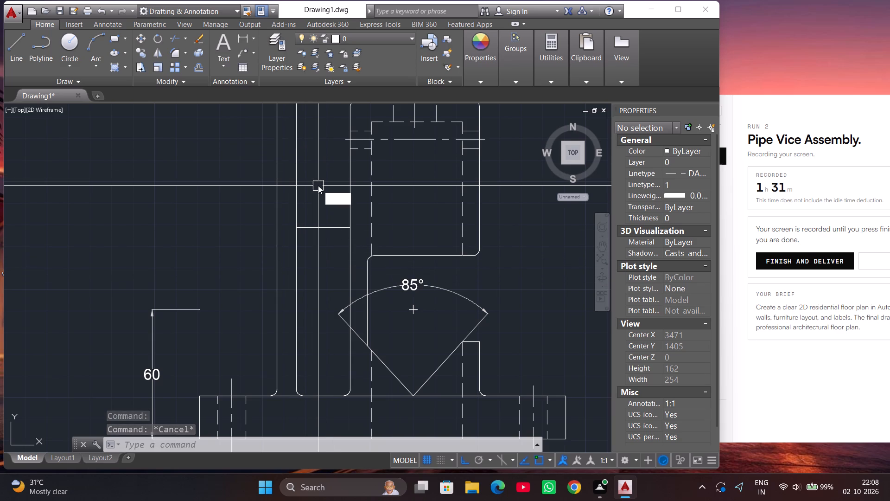
key(Return)
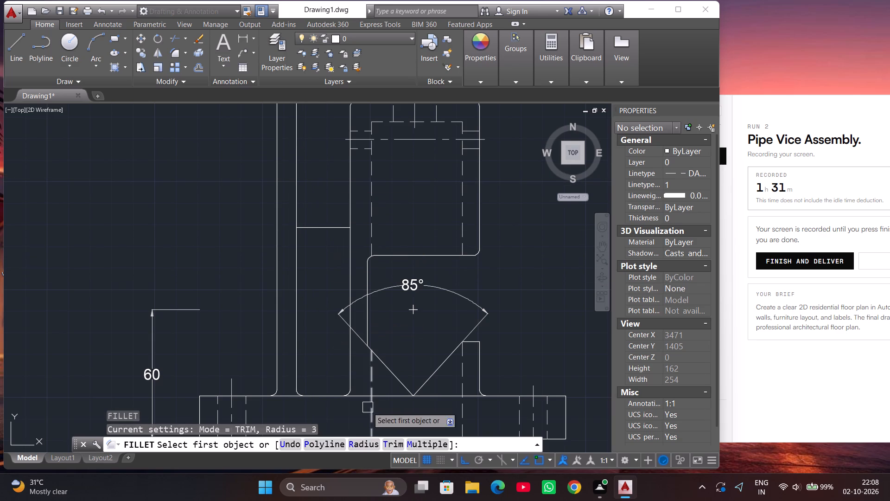
click(363, 446)
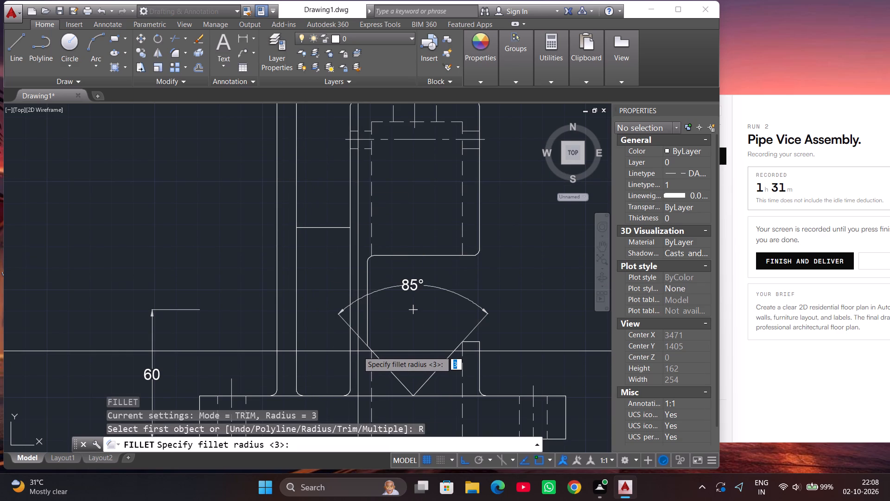
key(5)
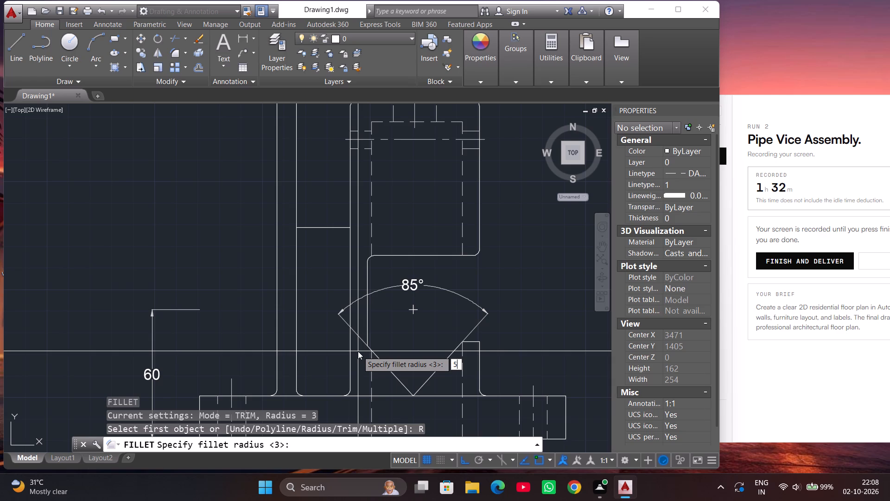
key(Return)
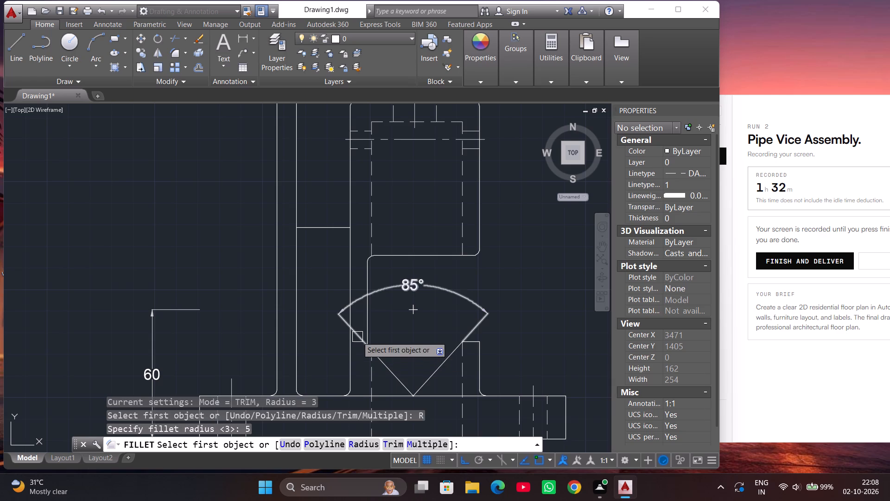
click(354, 260)
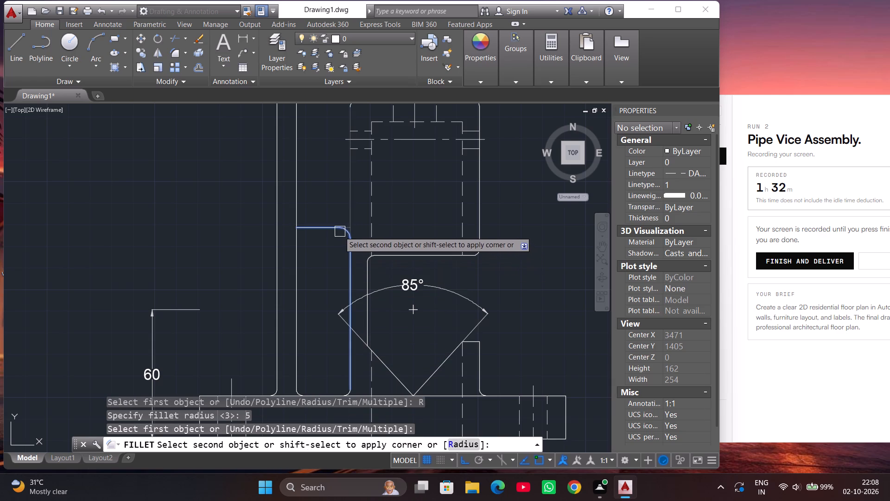
click(337, 231)
Fillet between the radius 5 corner arc and the vertical line to its left with radius 55.
scroll(350, 287, down, 1)
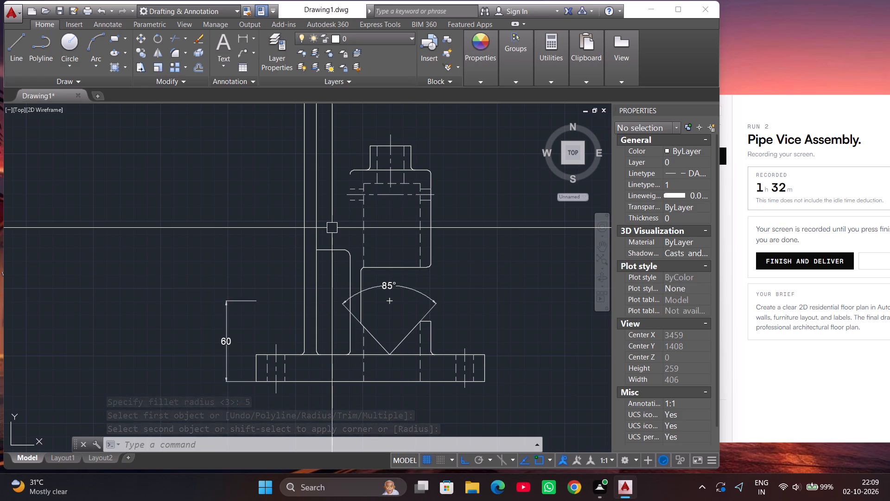
key(f)
key(Return)
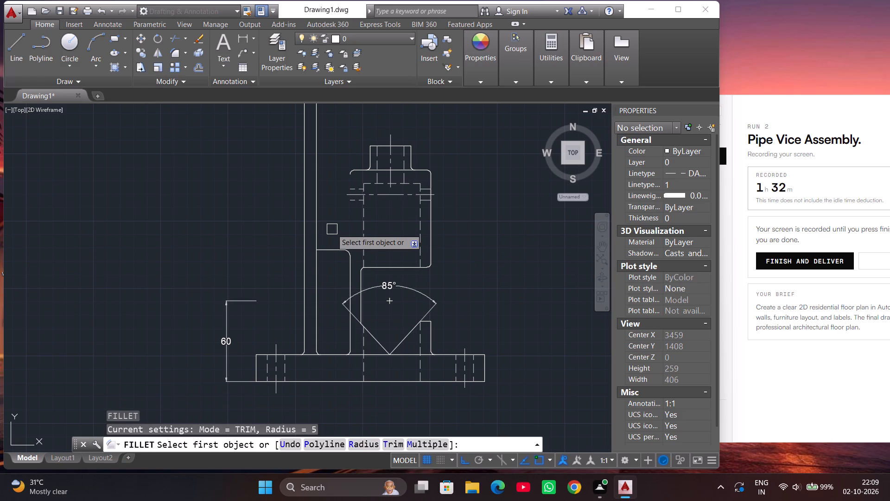
click(360, 443)
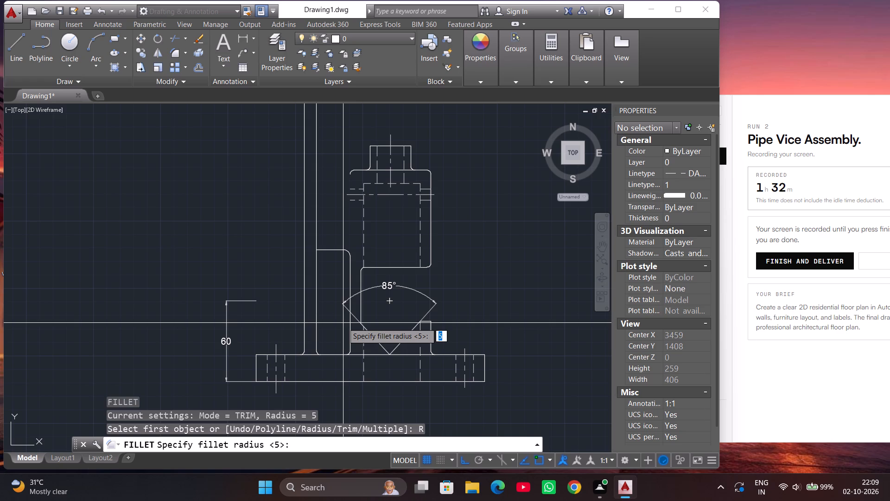
text(55)
key(Return)
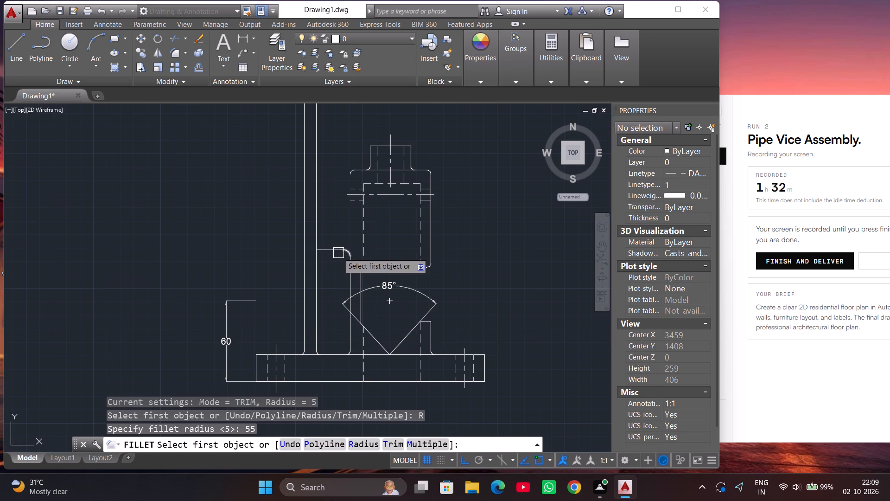
click(338, 253)
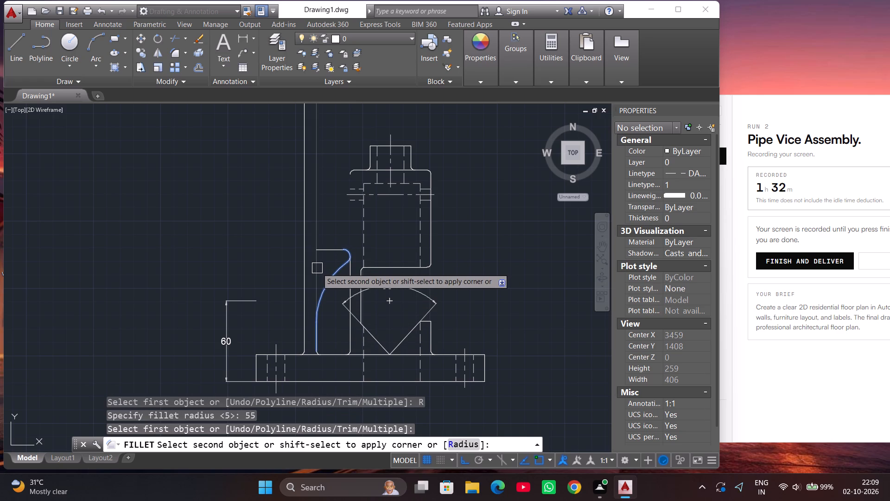
click(317, 268)
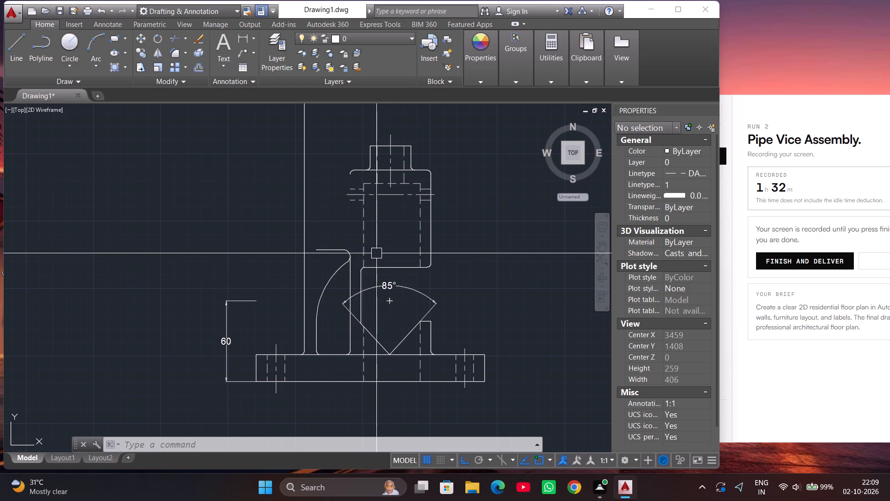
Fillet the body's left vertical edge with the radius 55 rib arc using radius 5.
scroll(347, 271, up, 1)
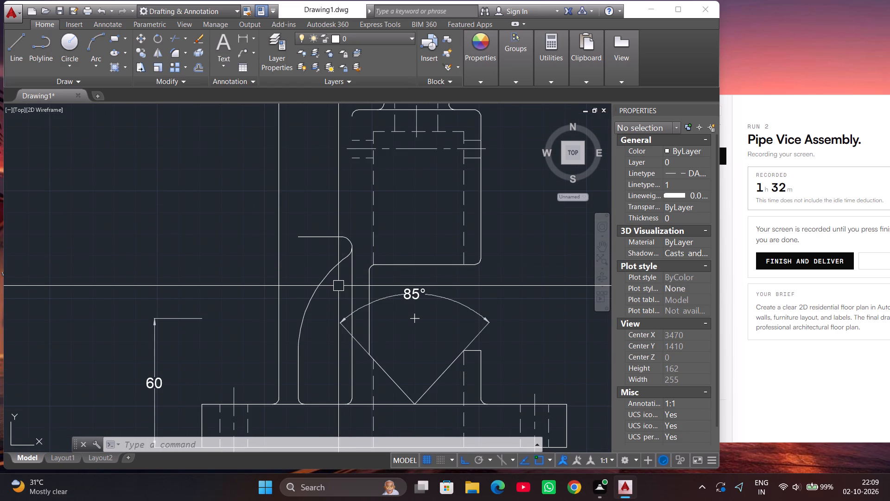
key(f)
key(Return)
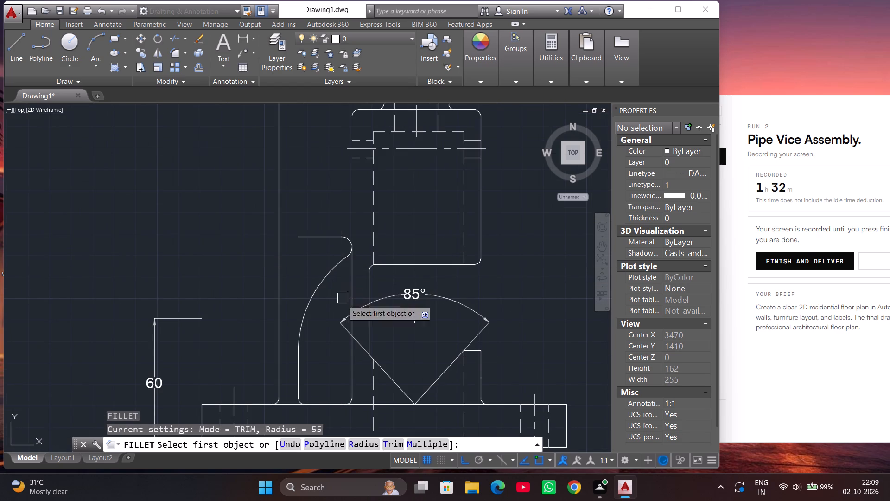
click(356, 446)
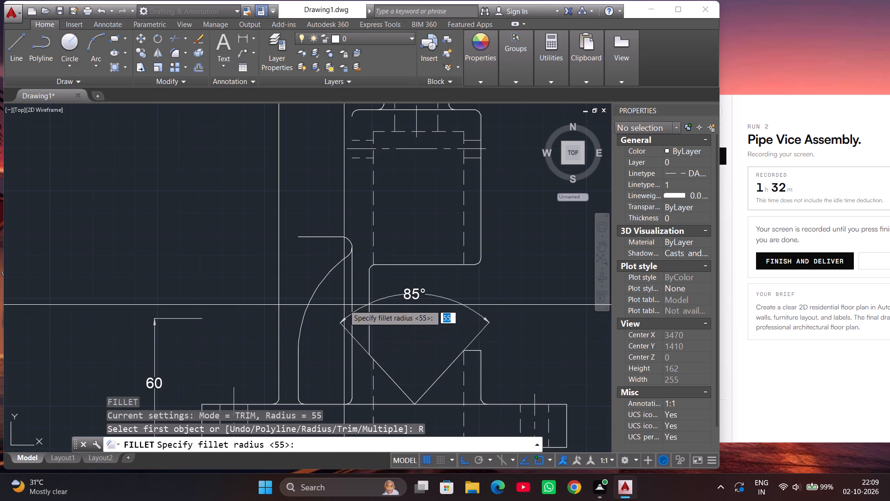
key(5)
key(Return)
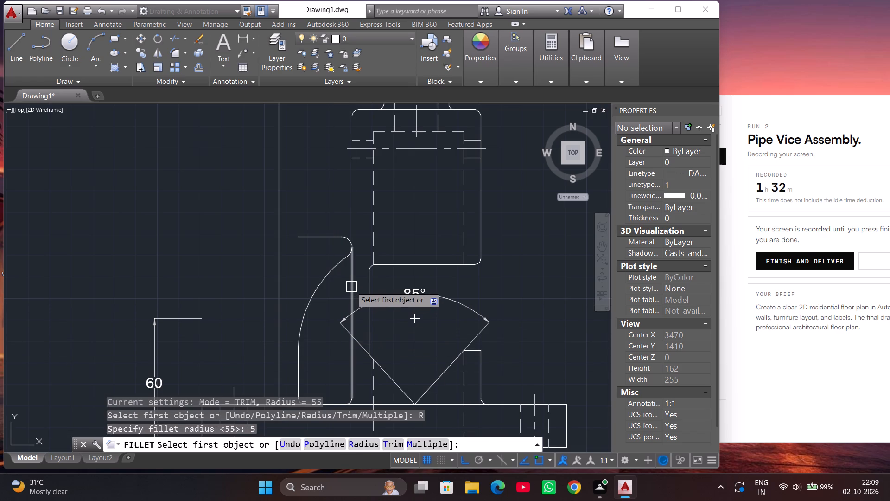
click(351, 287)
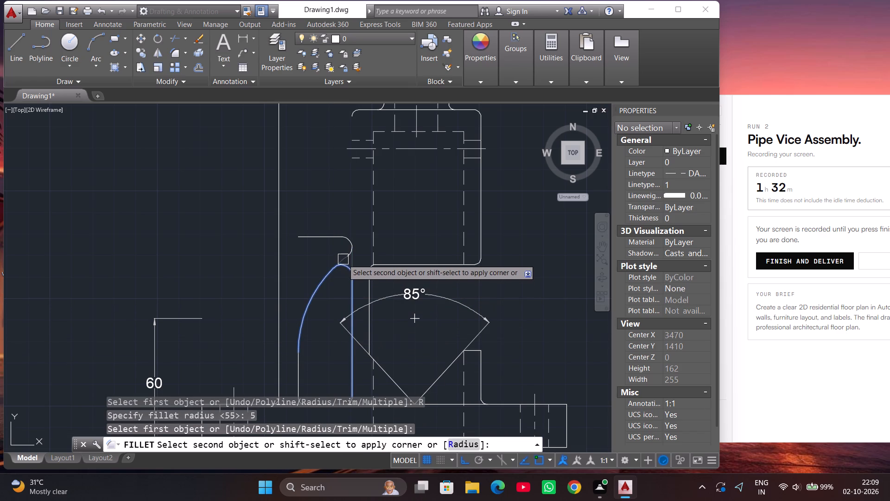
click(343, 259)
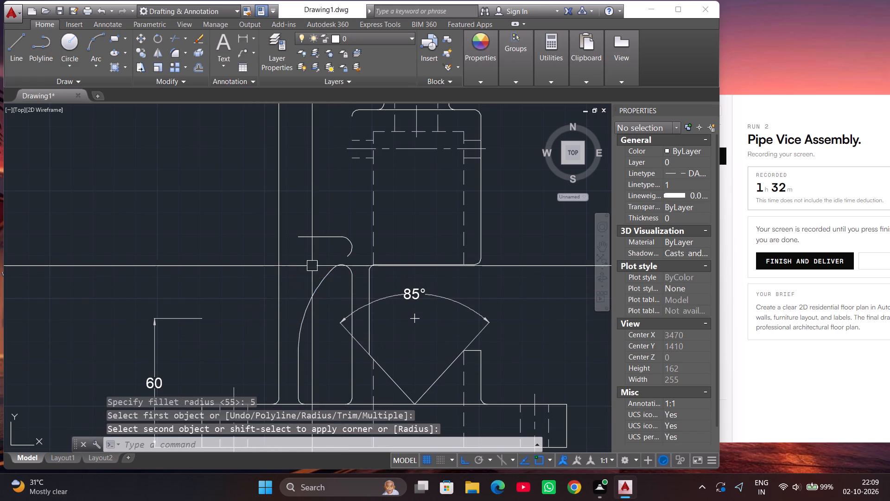
Erase the rib's short horizontal top line and its attached radius 5 corner arc.
click(356, 259)
click(330, 229)
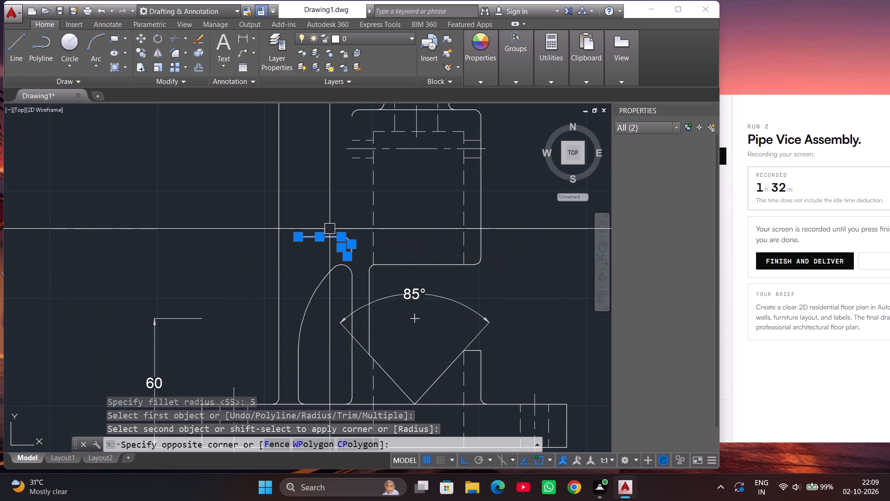
key(Delete)
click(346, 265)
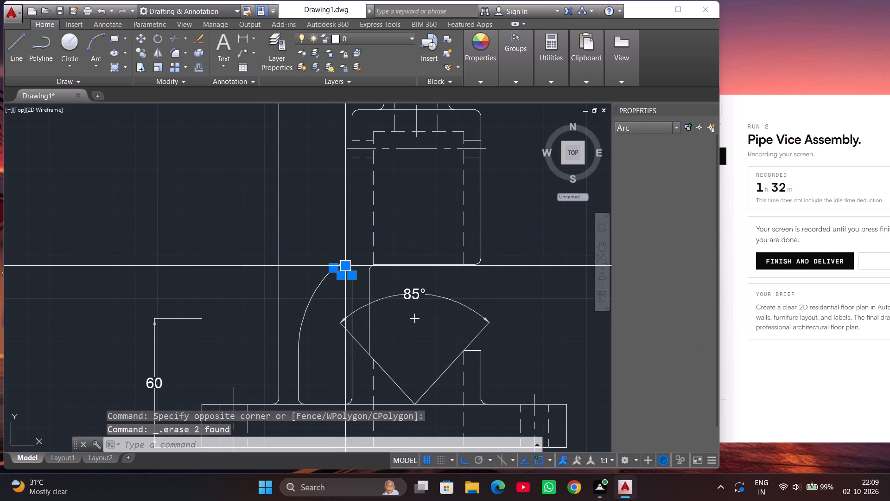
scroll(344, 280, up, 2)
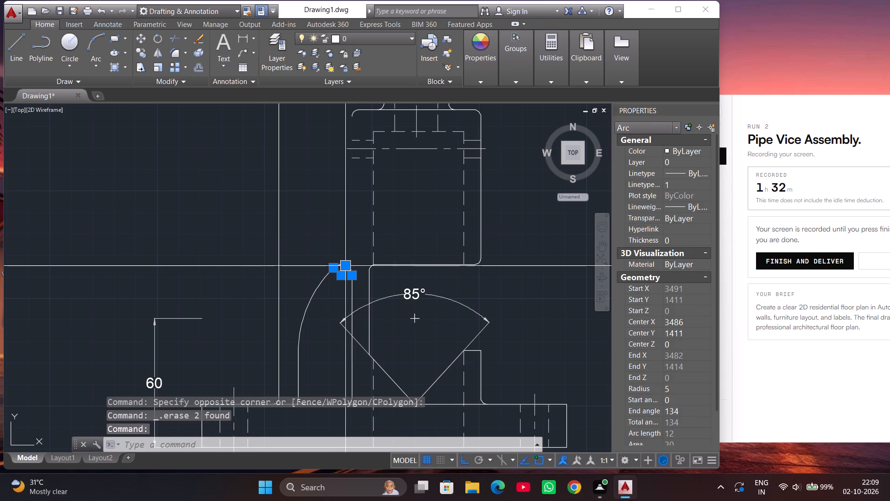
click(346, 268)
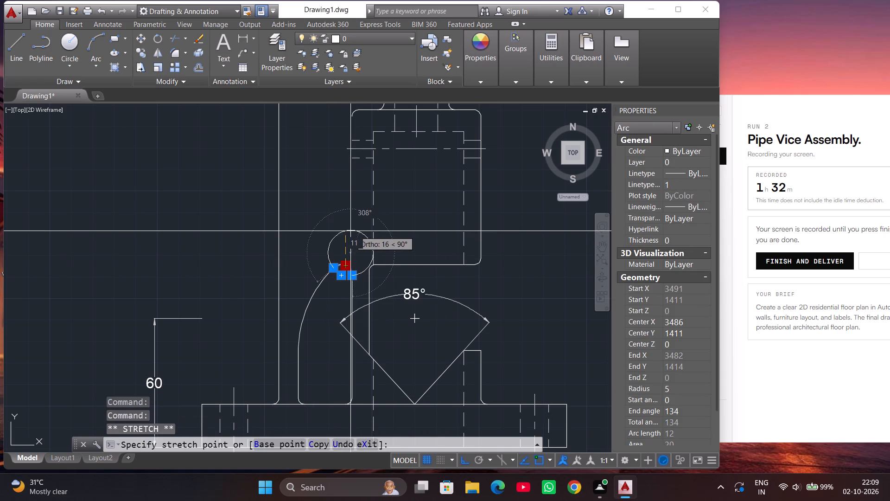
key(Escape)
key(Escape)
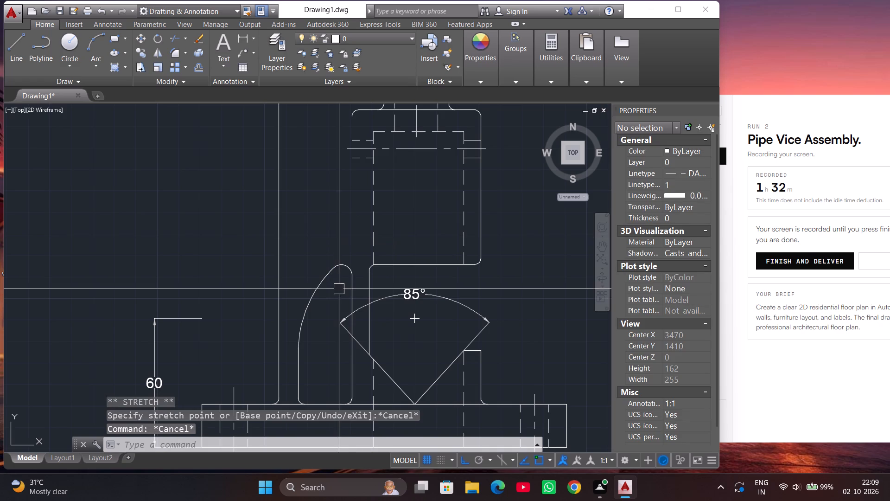
Erase the radius 55 rib arc and the radius 5 arc joining it to the body's left edge.
click(346, 270)
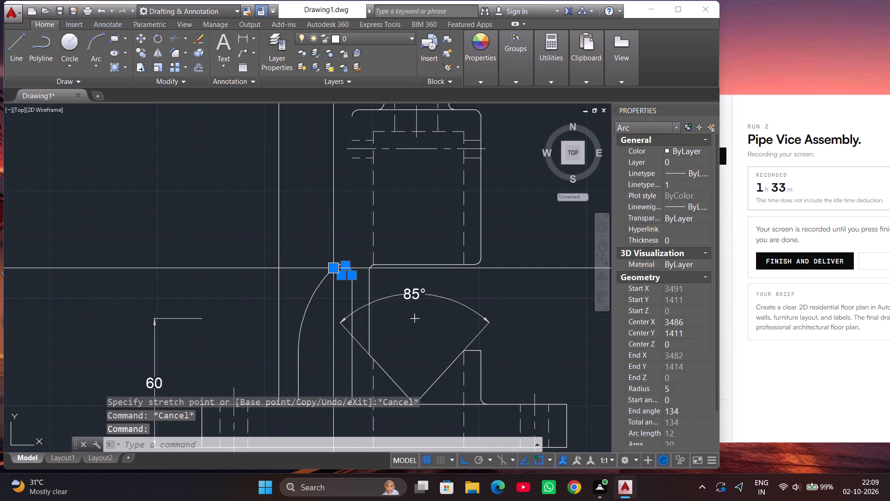
click(327, 282)
key(Delete)
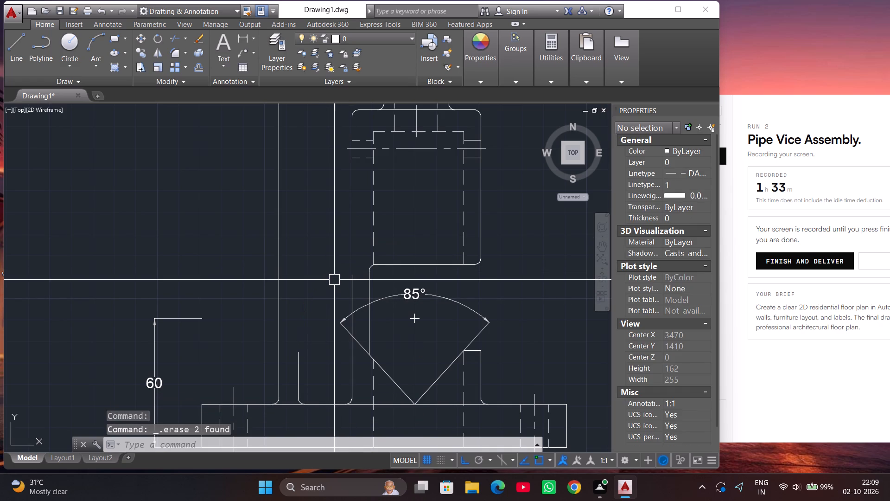
Stretch the body's left vertical edge up to the end of the top corner arc, making it 131 long.
click(350, 284)
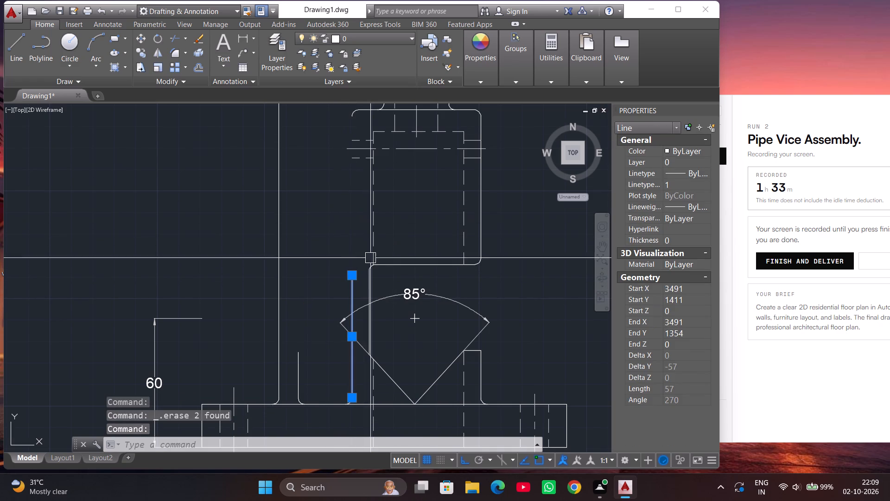
click(349, 277)
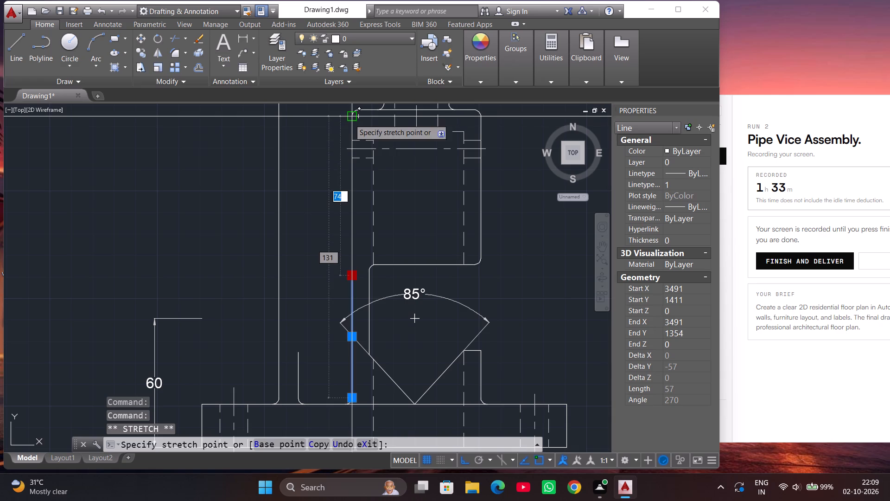
click(350, 119)
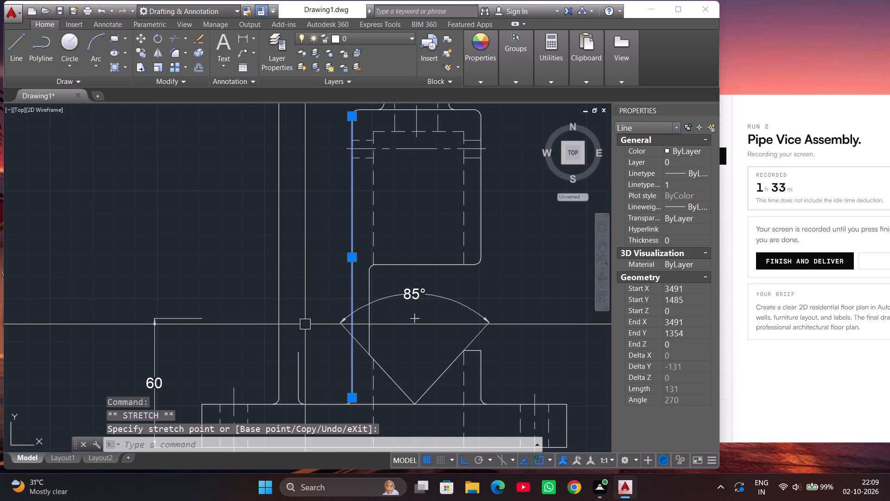
key(Escape)
Stretch the short vertical rib line left of the body upward past the body's top shoulder, to about 147 long.
click(296, 390)
scroll(330, 374, down, 2)
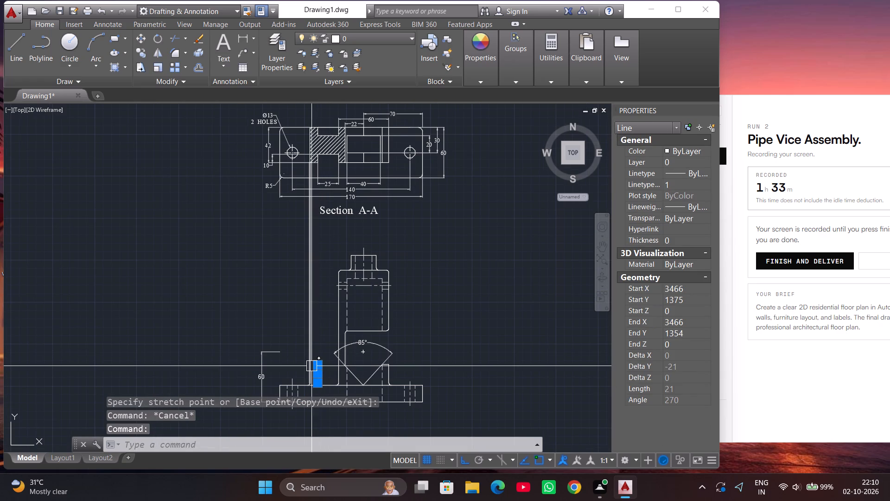
scroll(313, 366, up, 5)
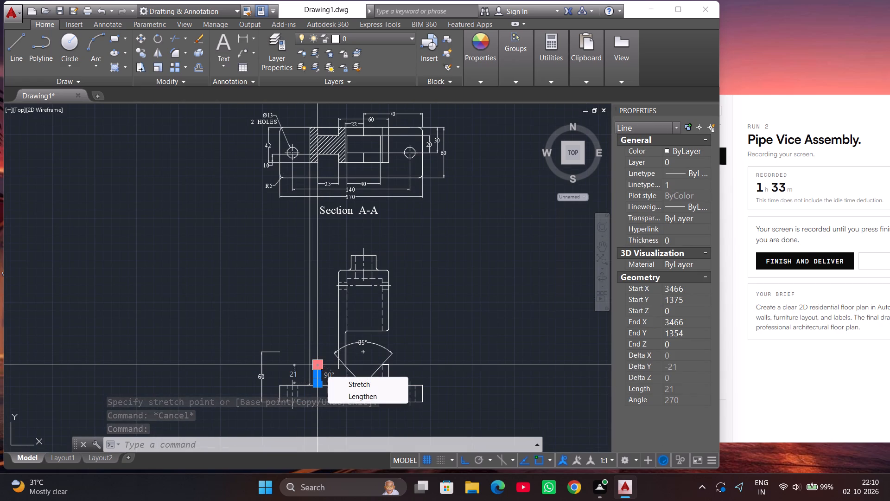
scroll(341, 348, up, 2)
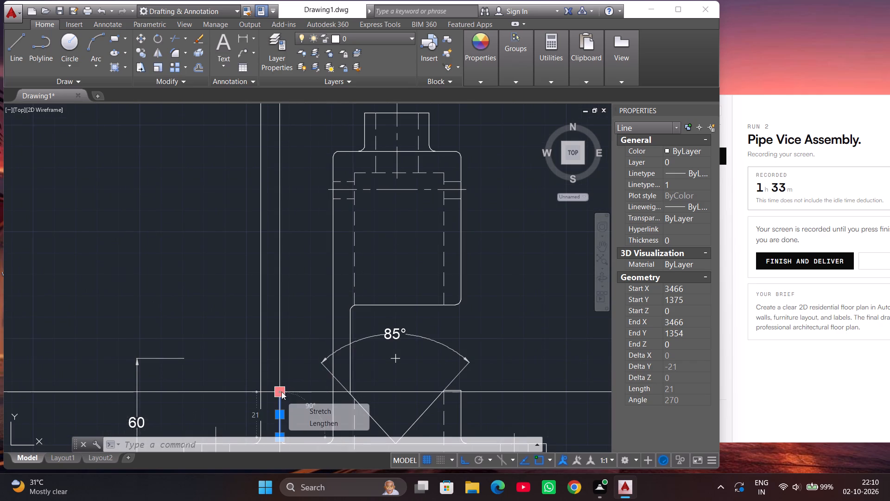
click(281, 392)
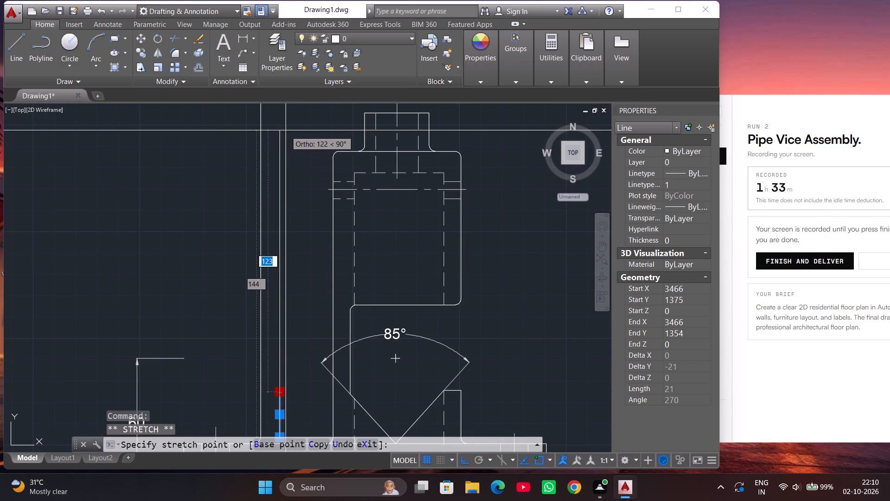
click(285, 123)
scroll(328, 169, down, 1)
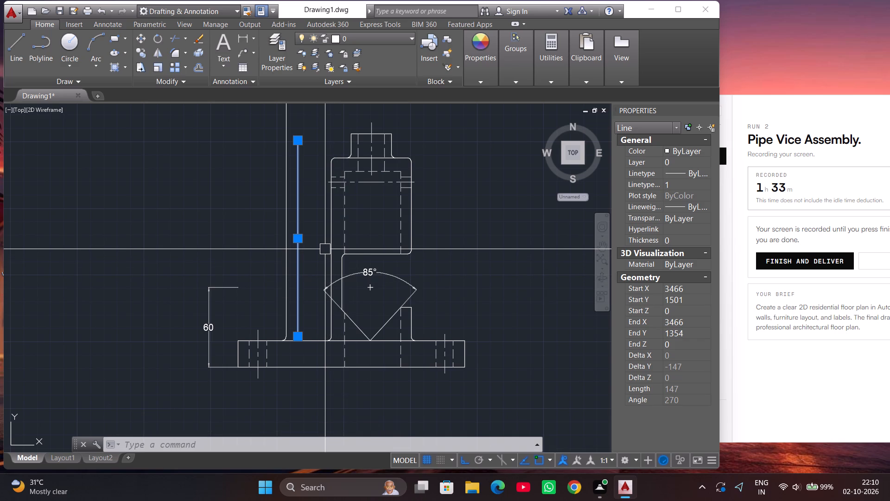
Draw a horizontal line 25 long from the body's left edge to the adjacent rib line, above the jaw opening's upper edge.
key(l)
key(Return)
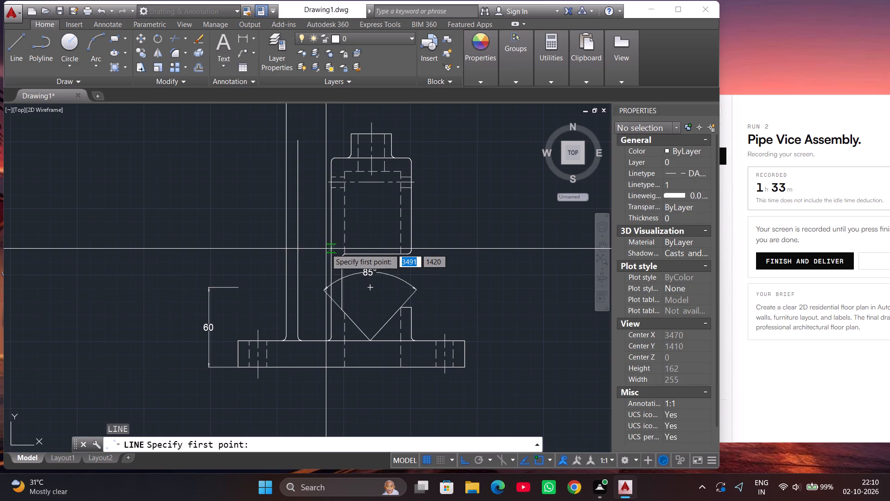
click(332, 223)
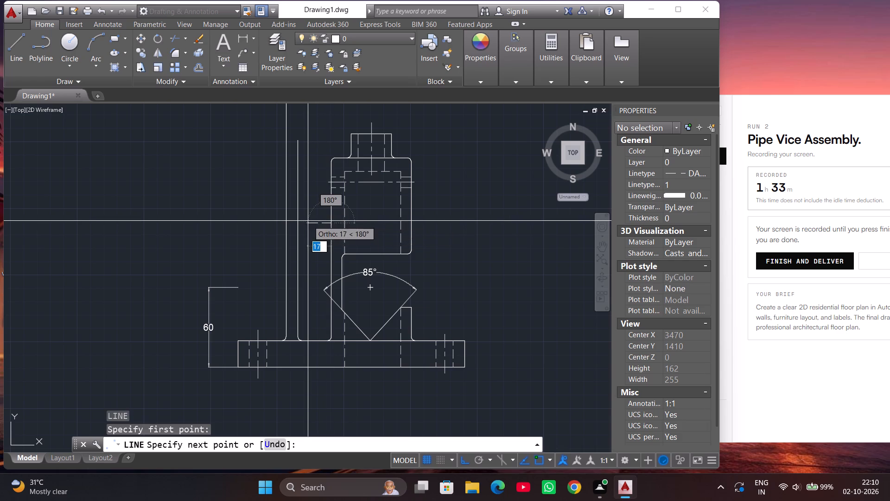
click(301, 220)
key(Escape)
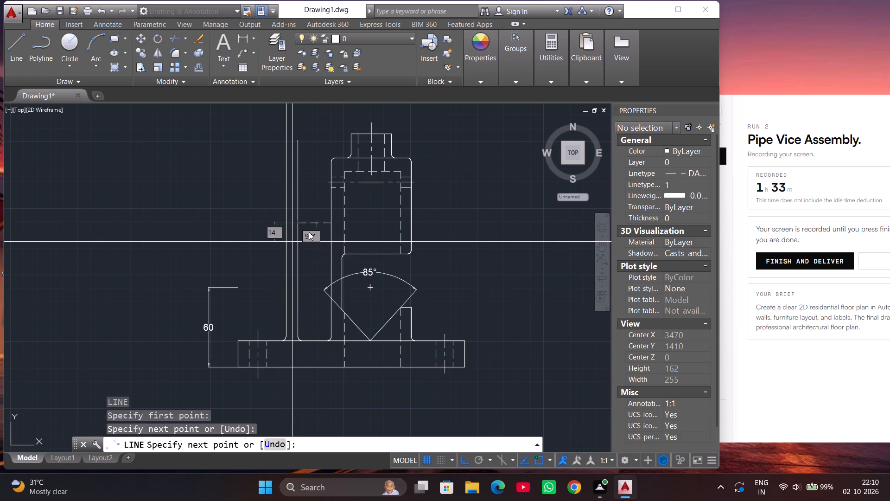
Set the new horizontal rib line's linetype and lineweight to ByLayer.
click(316, 225)
click(472, 76)
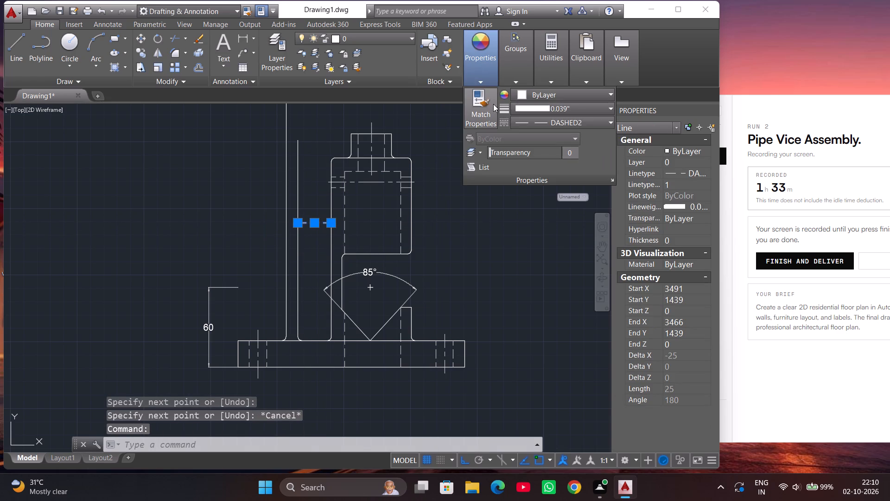
click(517, 122)
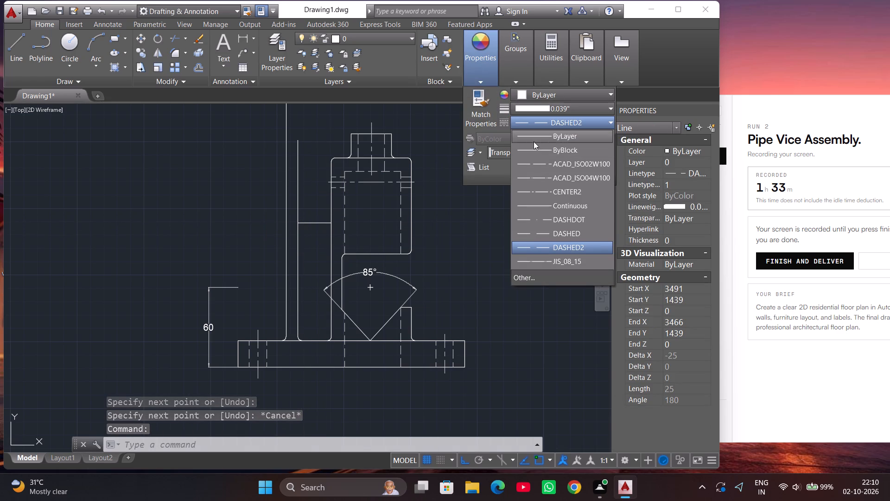
click(534, 141)
click(544, 109)
scroll(545, 120, up, 3)
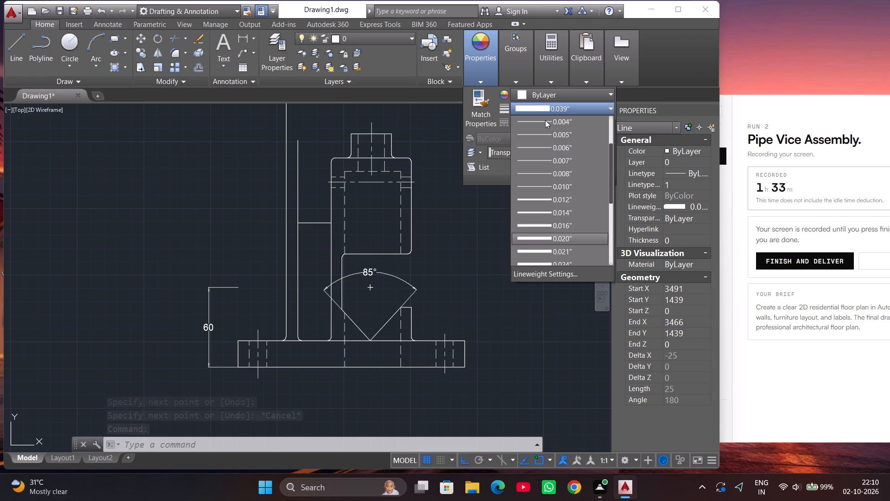
scroll(545, 120, up, 5)
click(545, 121)
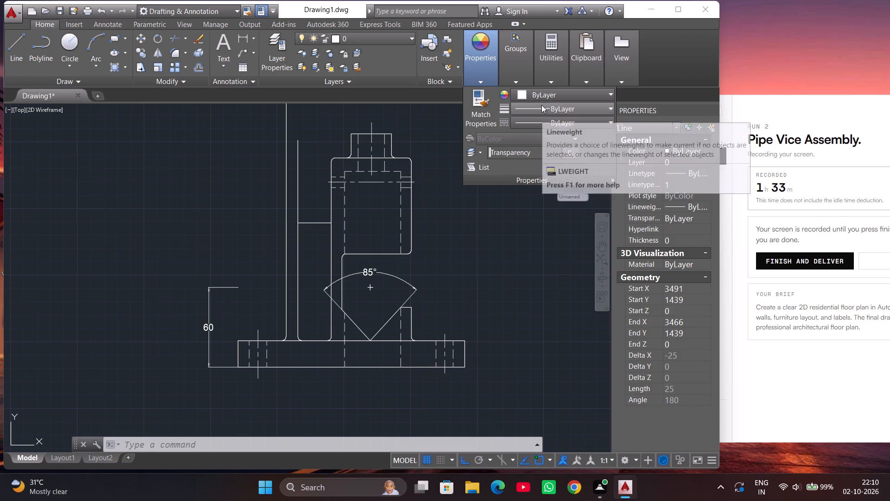
key(Escape)
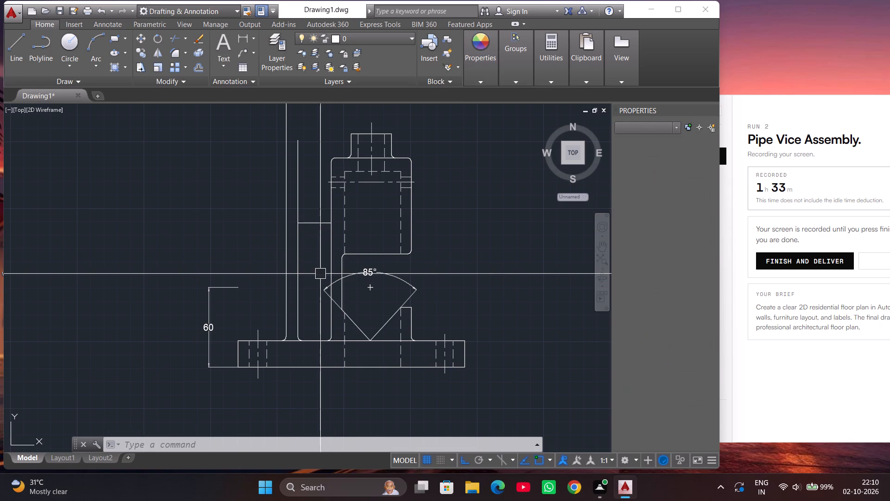
Fillet the corner between the body's left vertical edge and the new horizontal rib line with radius 5.
key(f)
key(Return)
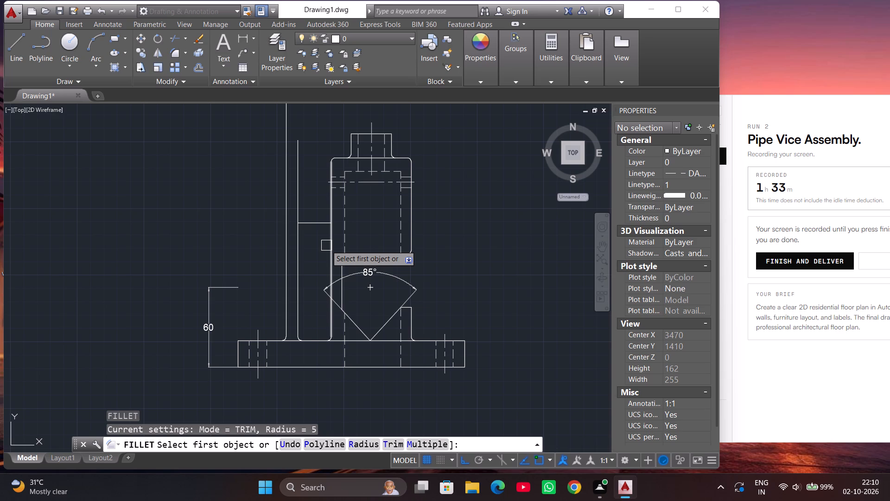
click(367, 451)
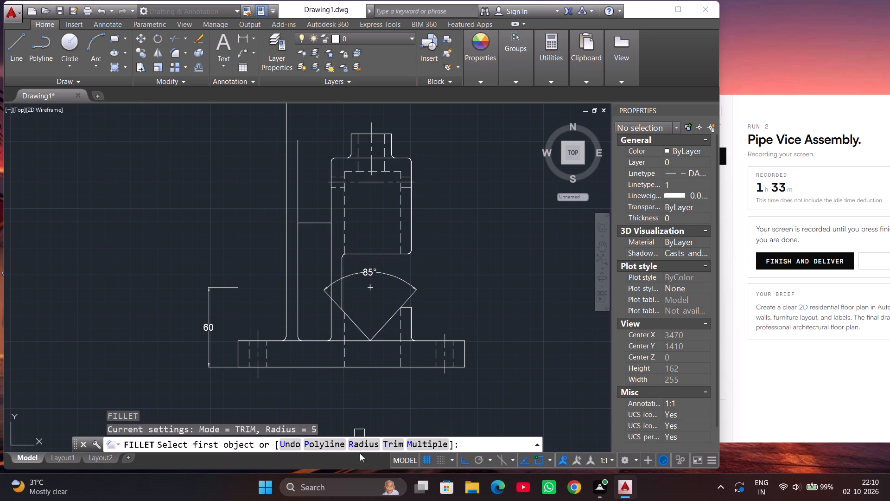
click(360, 441)
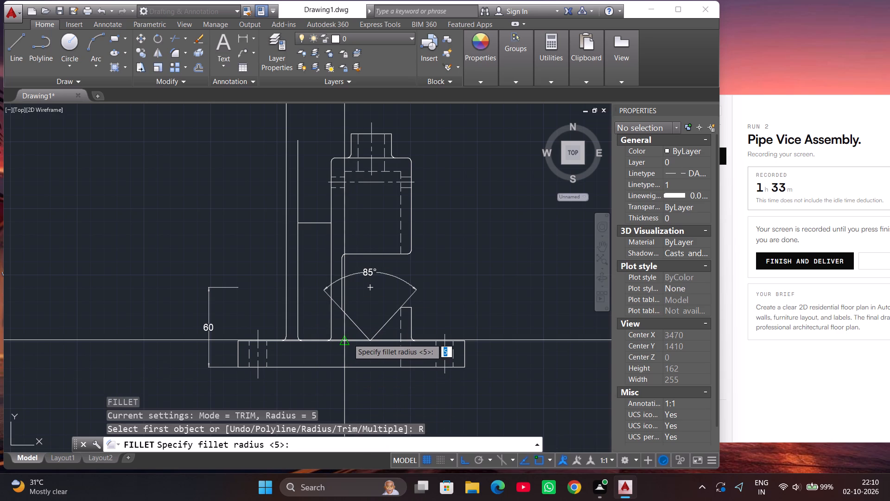
key(5)
key(Return)
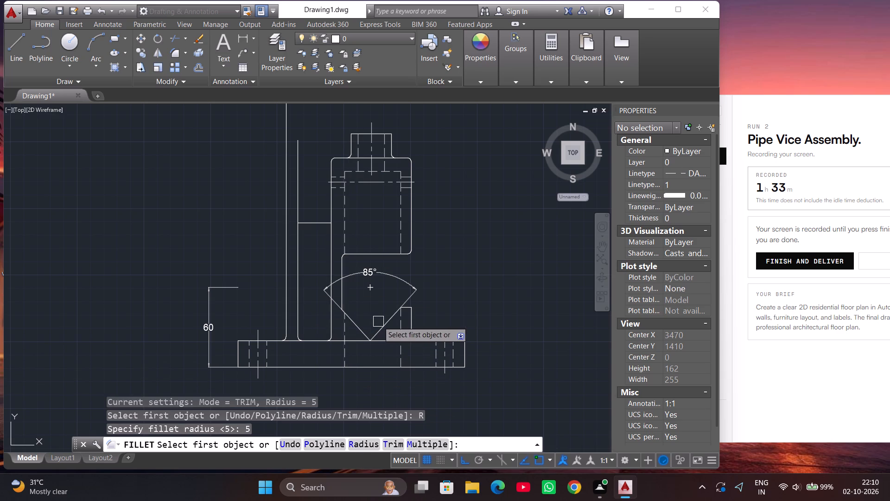
click(333, 239)
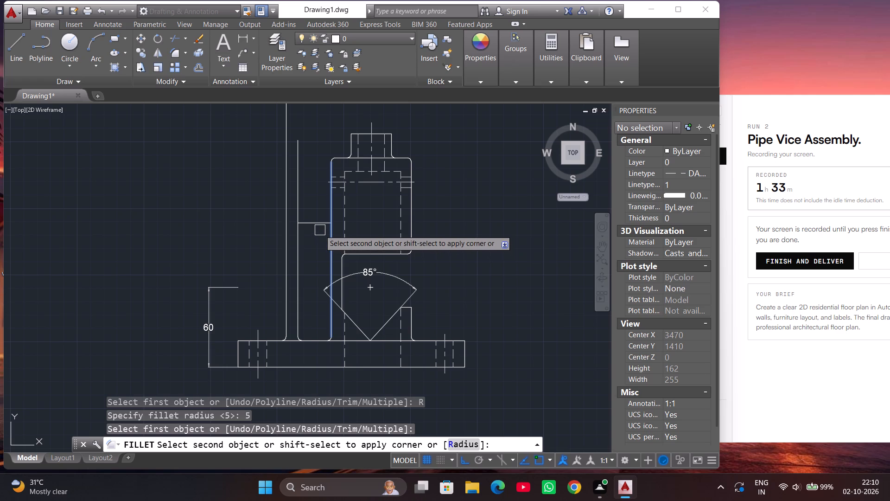
click(320, 226)
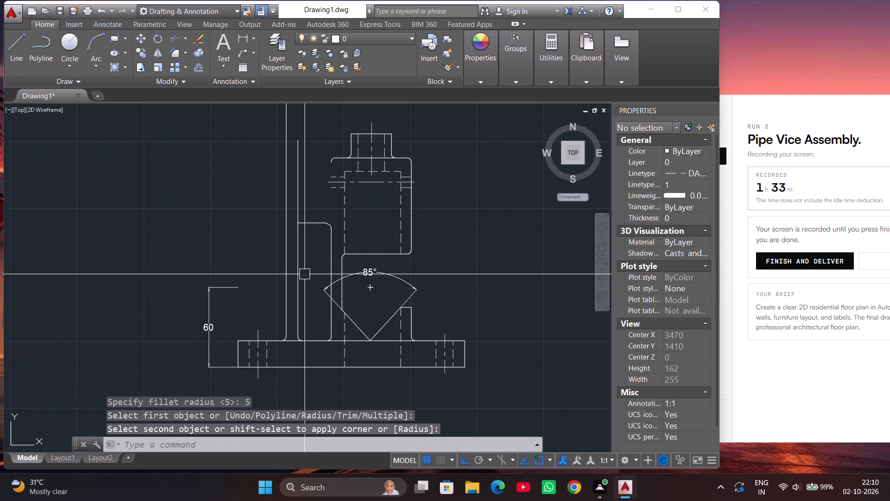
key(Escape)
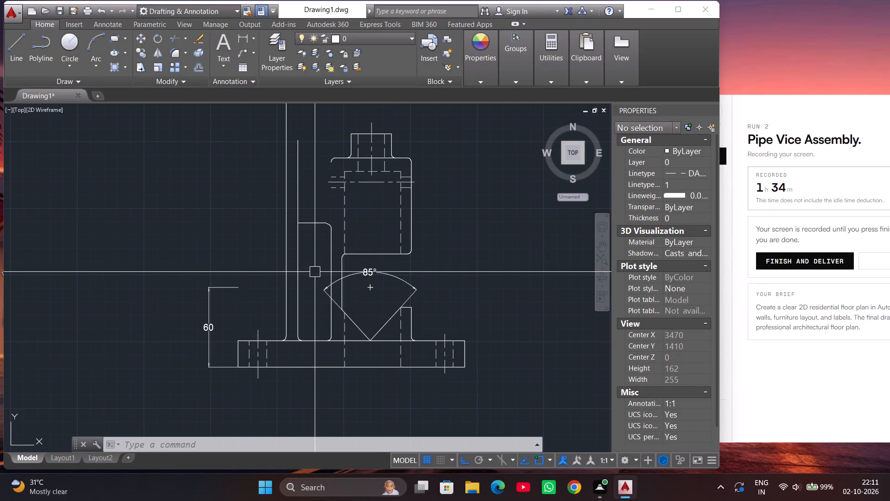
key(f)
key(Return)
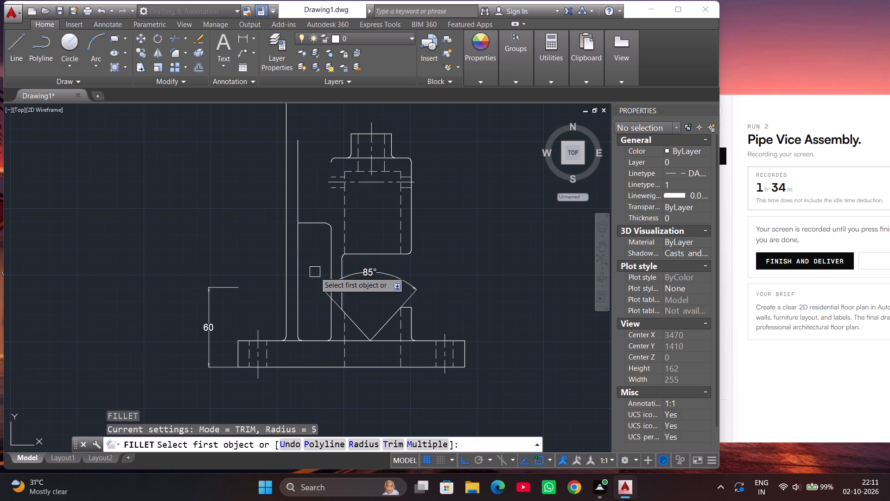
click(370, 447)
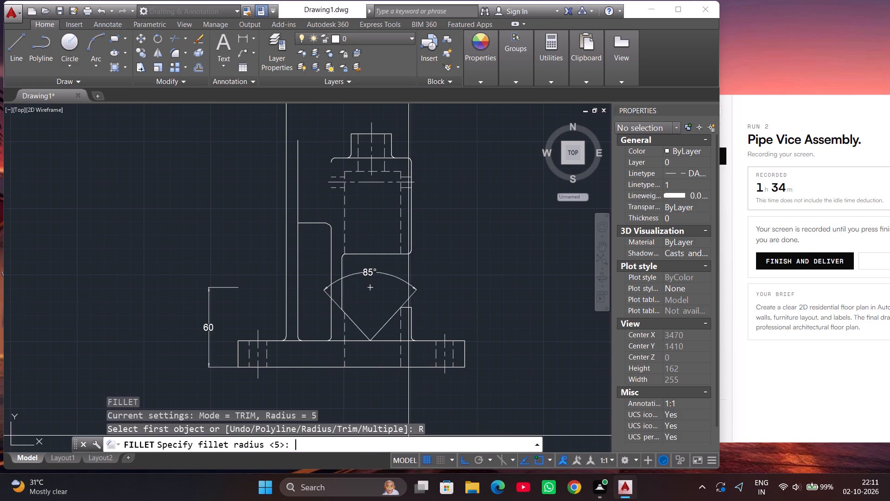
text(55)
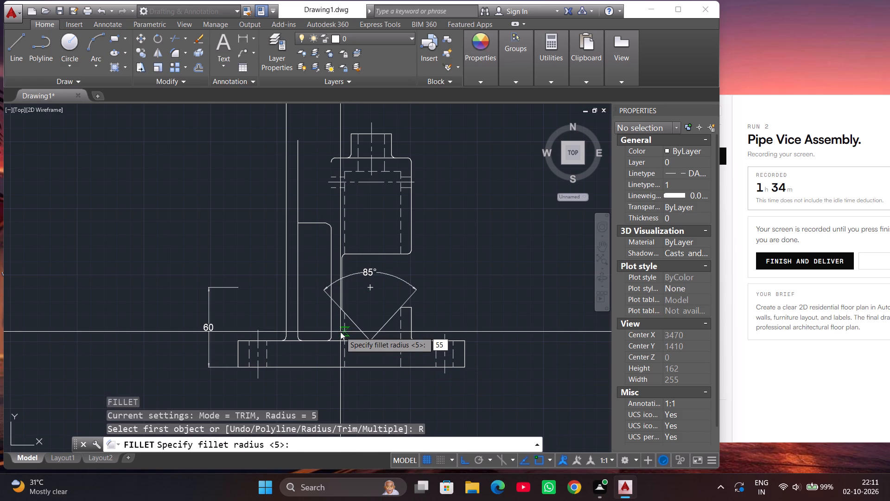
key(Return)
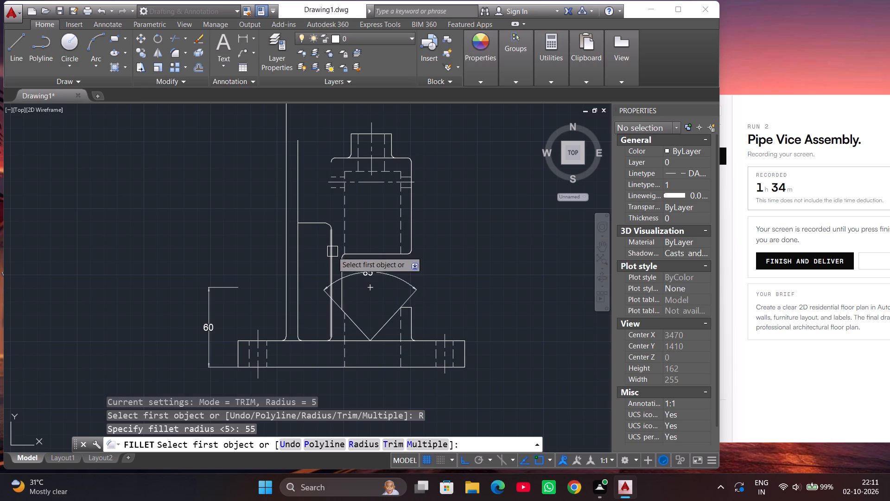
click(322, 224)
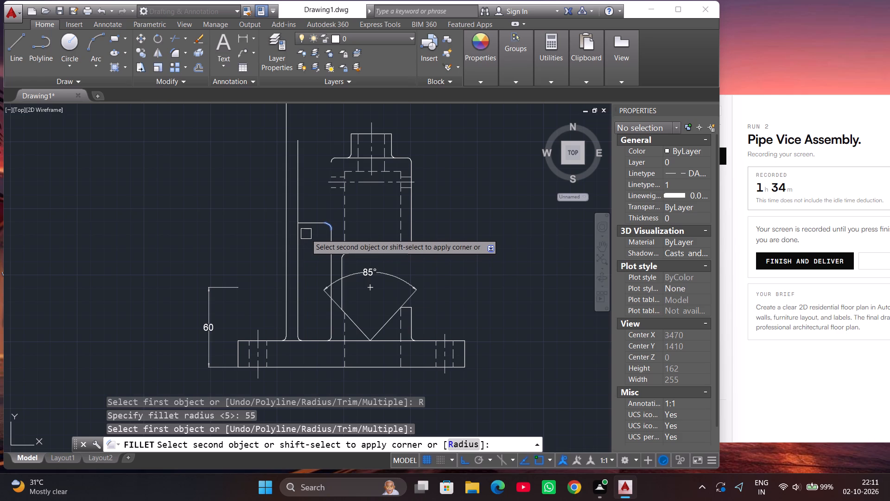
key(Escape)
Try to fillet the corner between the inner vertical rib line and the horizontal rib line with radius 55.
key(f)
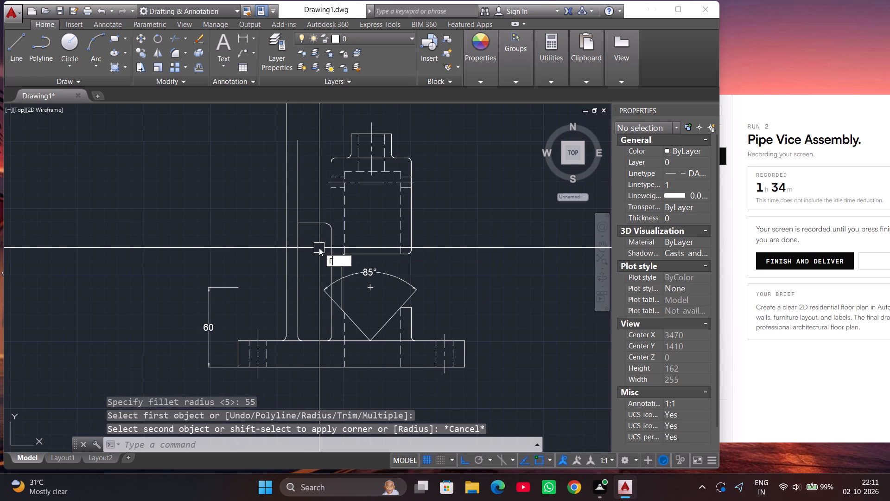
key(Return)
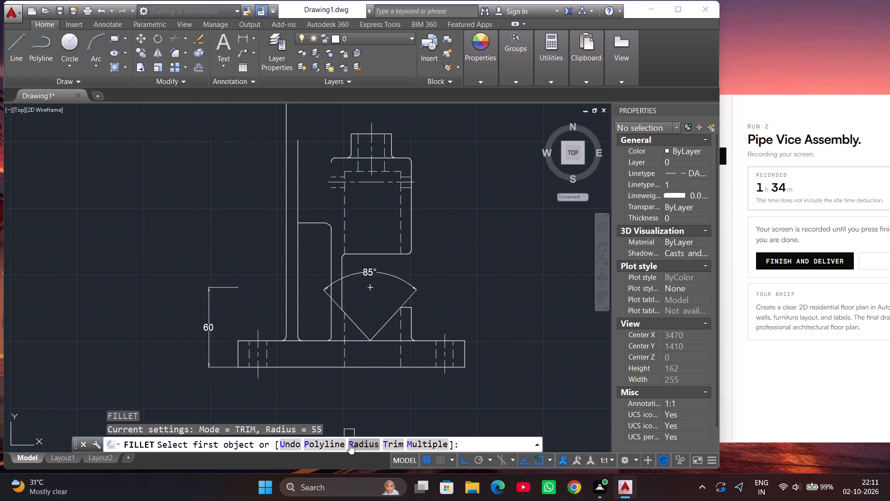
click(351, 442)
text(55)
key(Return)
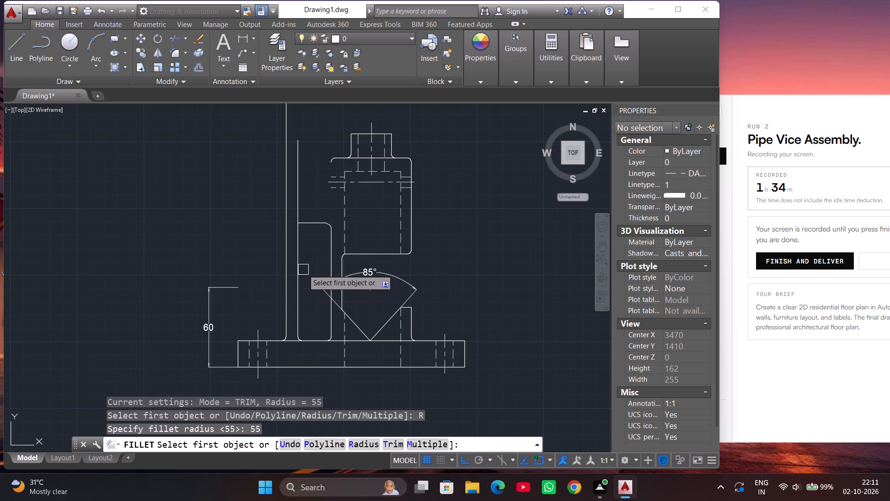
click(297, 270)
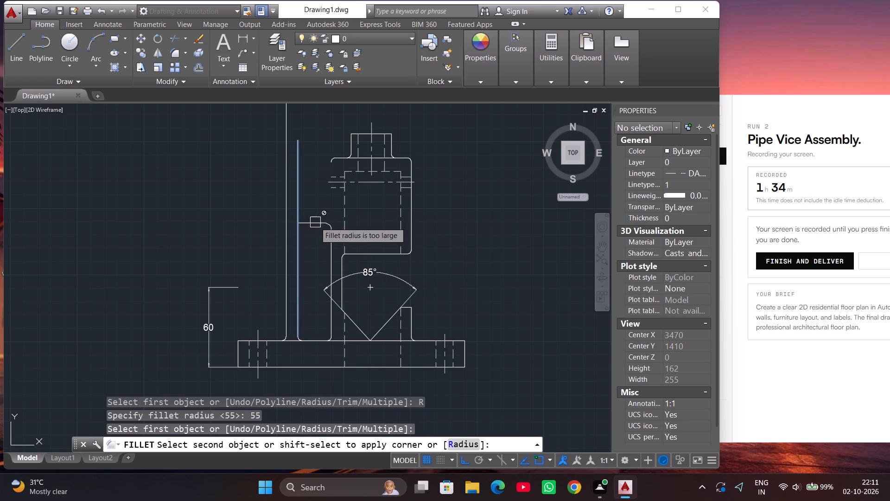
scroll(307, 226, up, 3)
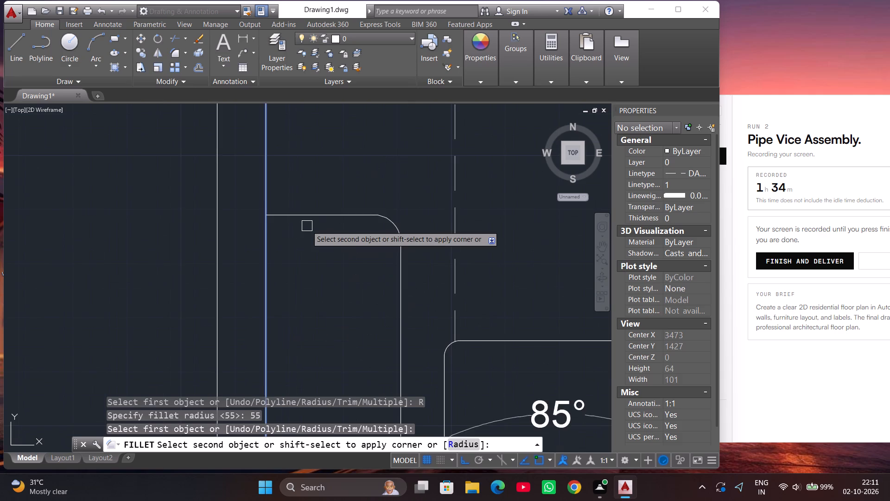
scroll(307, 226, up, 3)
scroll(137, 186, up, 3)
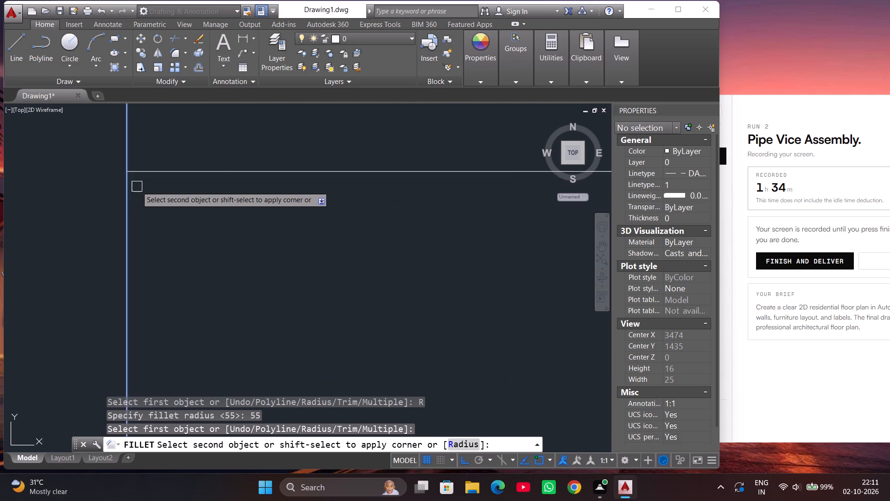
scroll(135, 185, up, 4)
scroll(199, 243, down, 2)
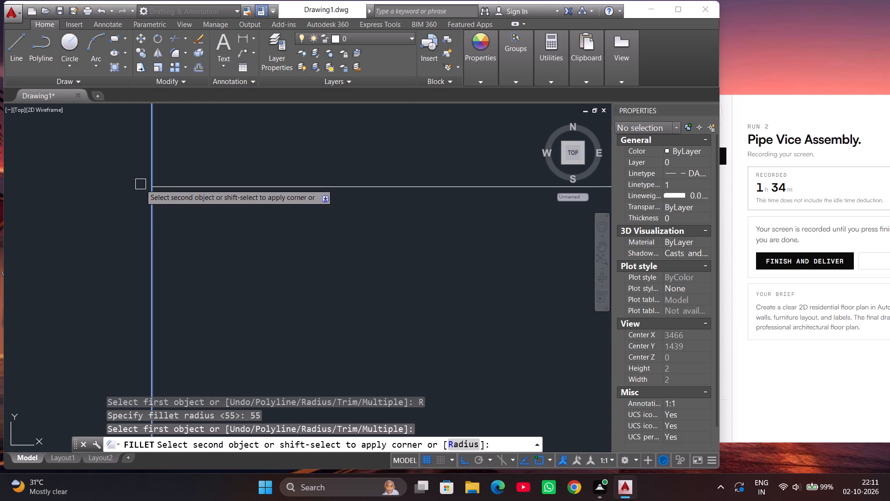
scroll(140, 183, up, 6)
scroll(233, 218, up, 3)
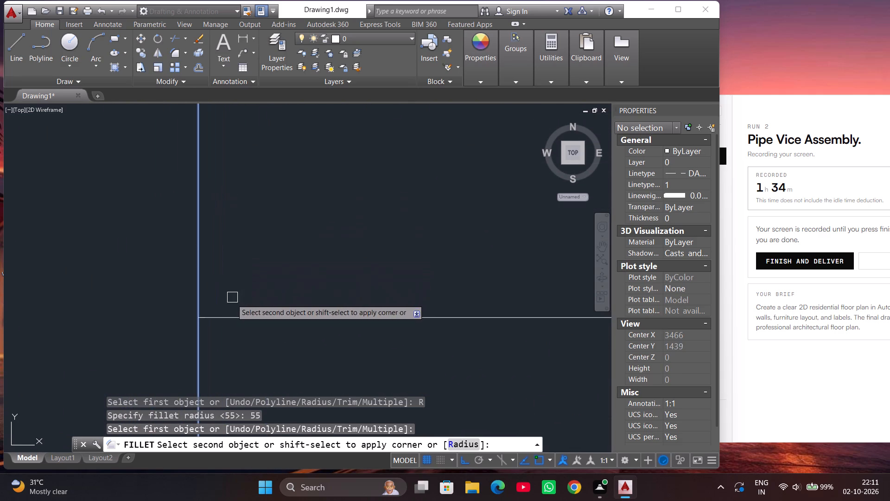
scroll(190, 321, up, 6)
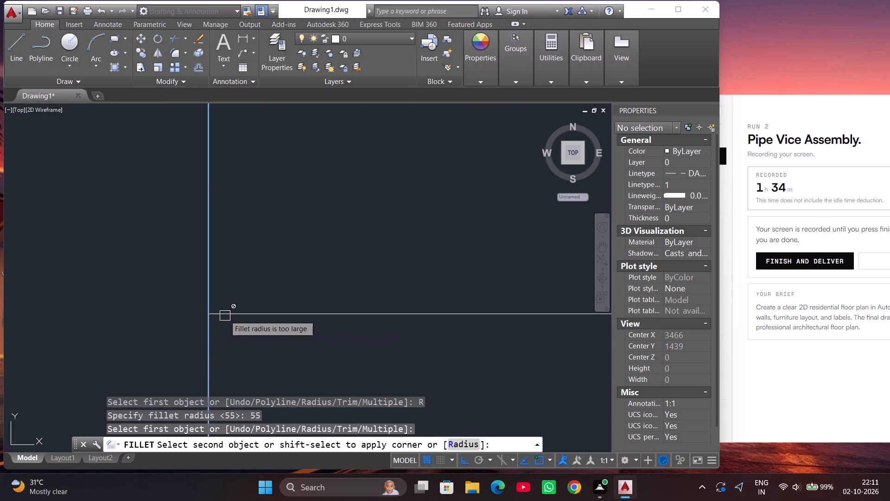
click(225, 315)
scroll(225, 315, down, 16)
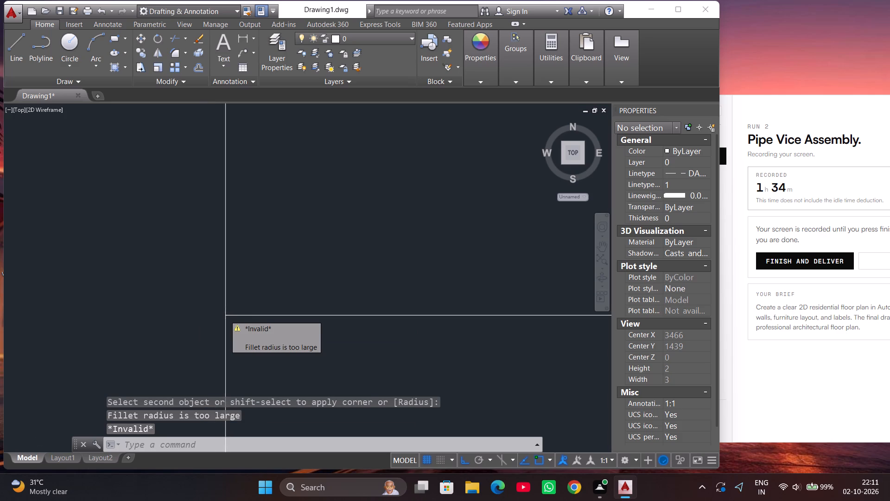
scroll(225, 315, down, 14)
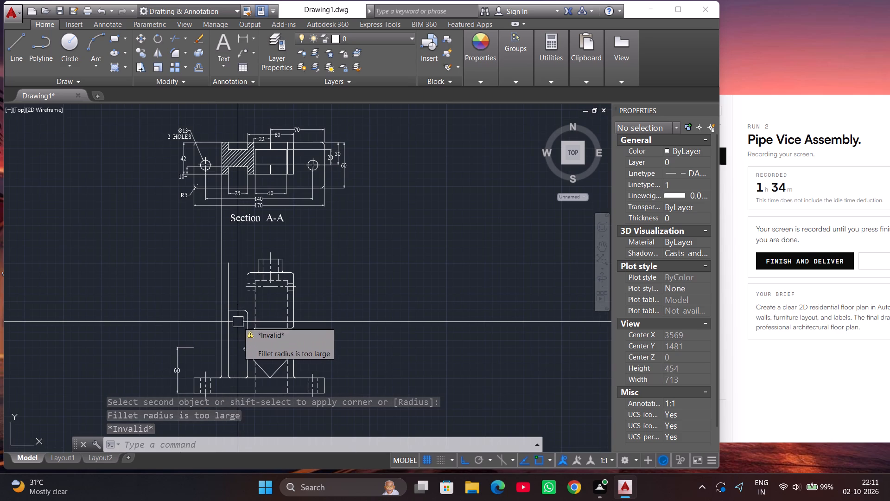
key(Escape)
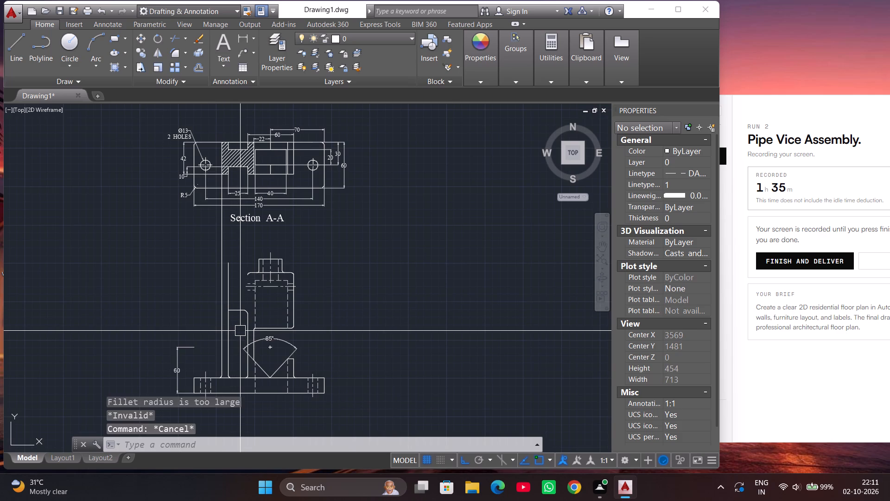
Draw a vertical line 51 long from the body's upper-left shoulder arc down to the radius 5 fillet at the rib's top.
scroll(212, 359, up, 3)
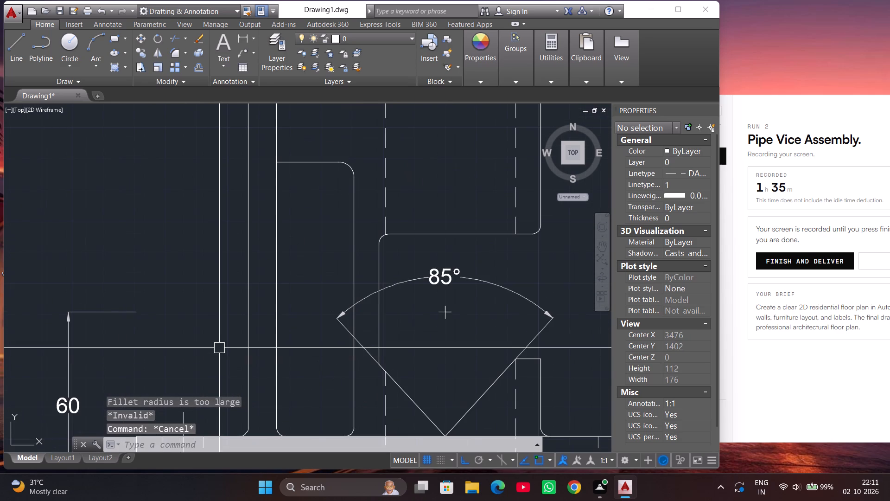
scroll(233, 354, down, 2)
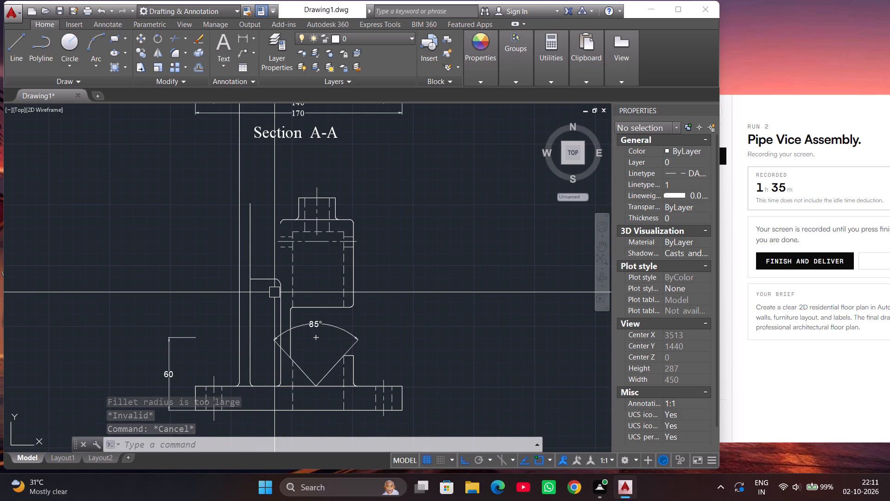
key(l)
key(Return)
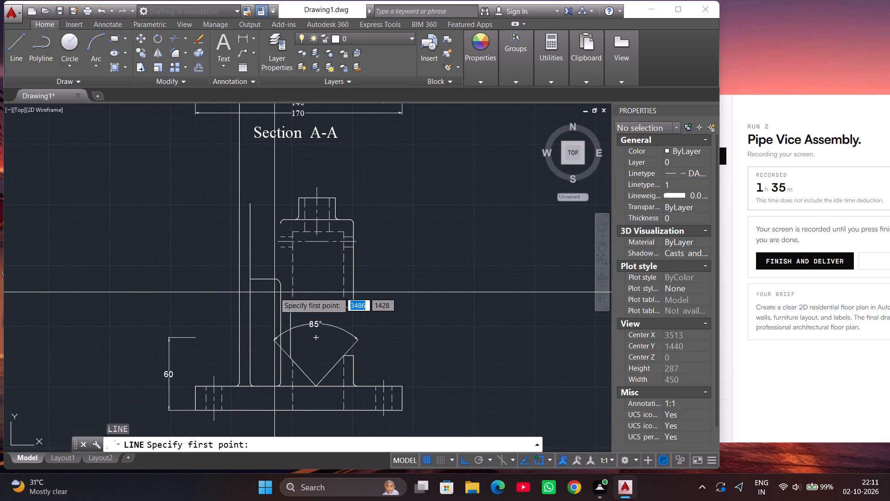
click(280, 225)
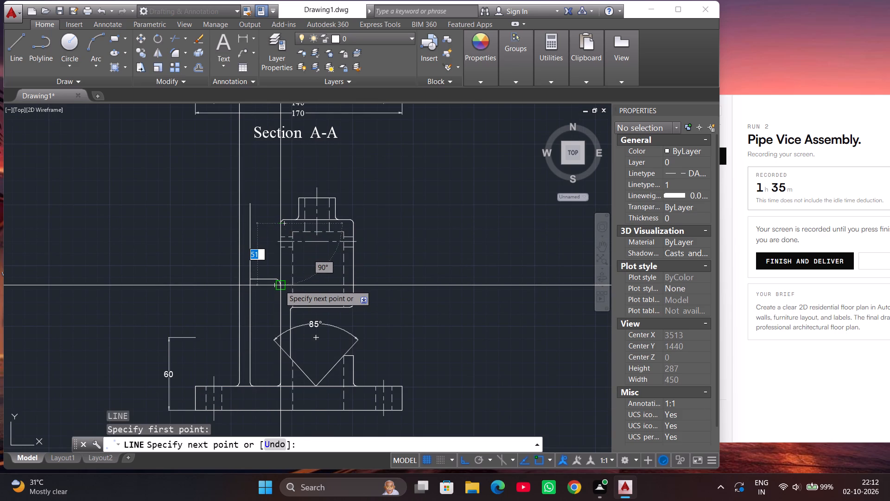
click(280, 285)
key(Escape)
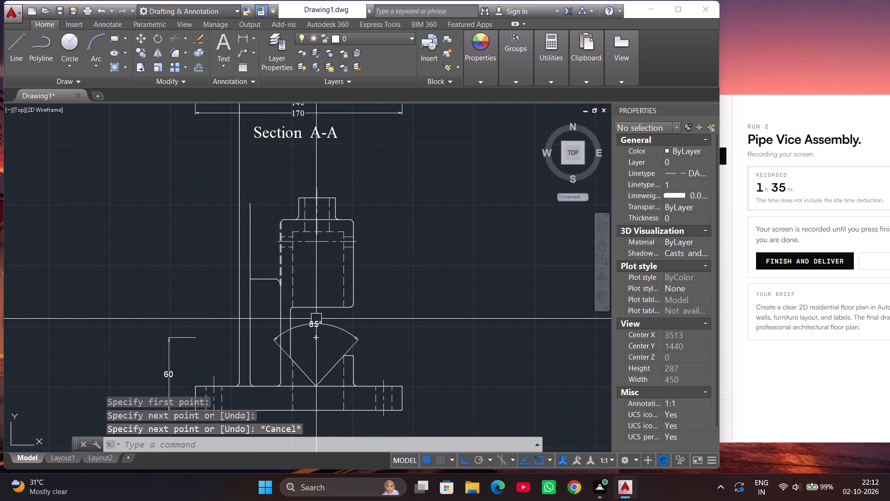
Set the current linetype and lineweight for new objects to ByLayer.
click(479, 37)
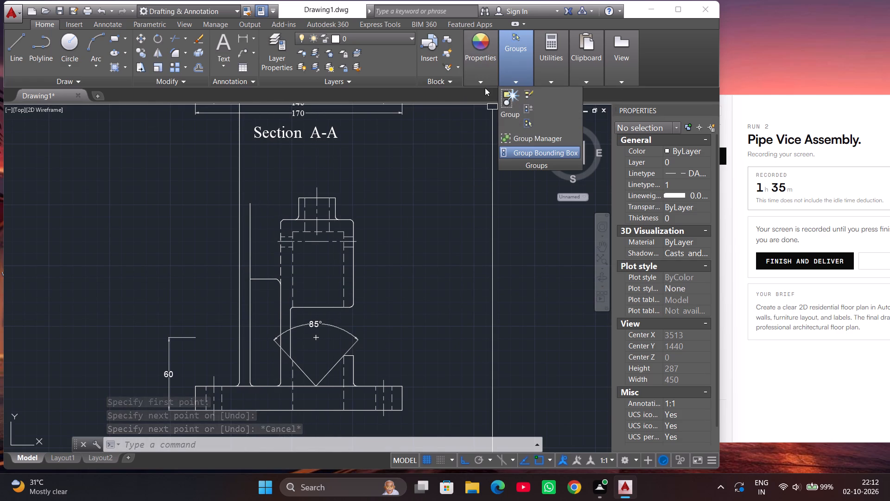
click(485, 80)
click(514, 123)
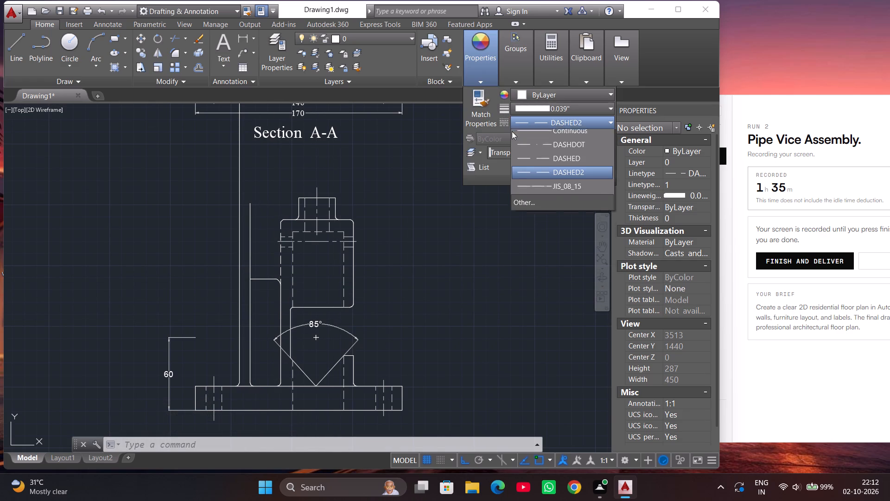
click(533, 138)
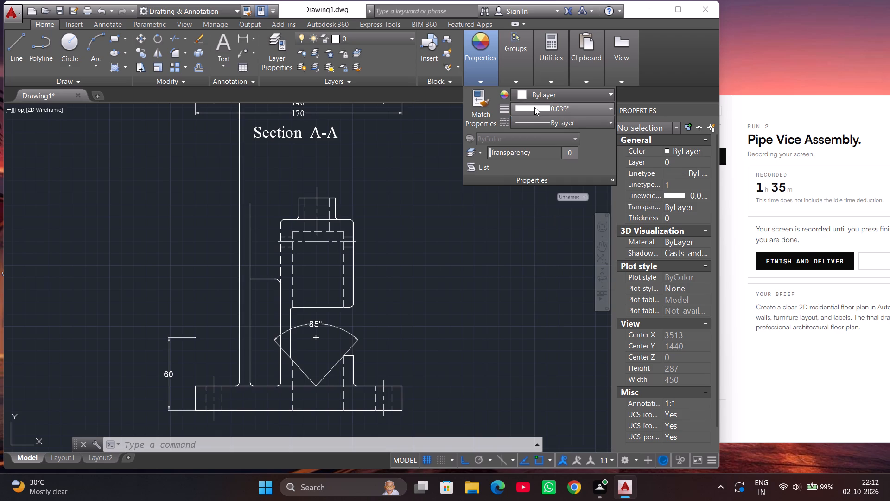
click(534, 107)
scroll(532, 122, up, 7)
click(532, 122)
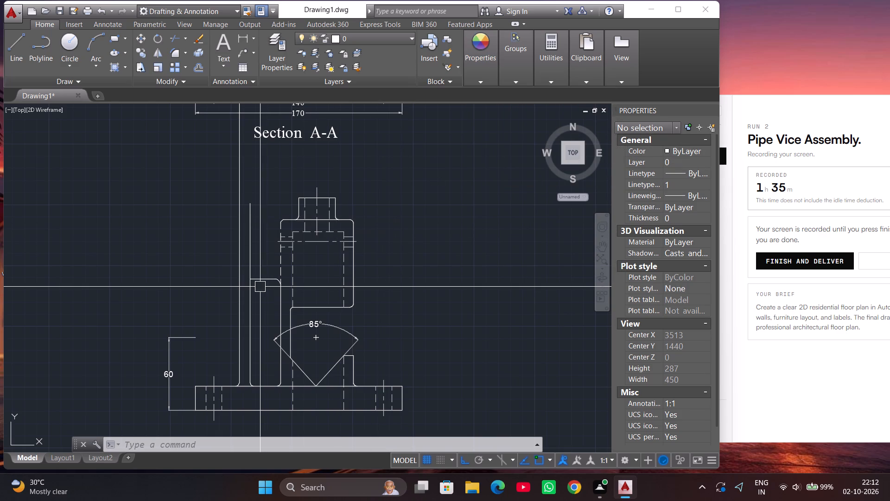
Set the linetype and lineweight of the new vertical line on the body's left edge to ByLayer.
click(280, 270)
click(478, 70)
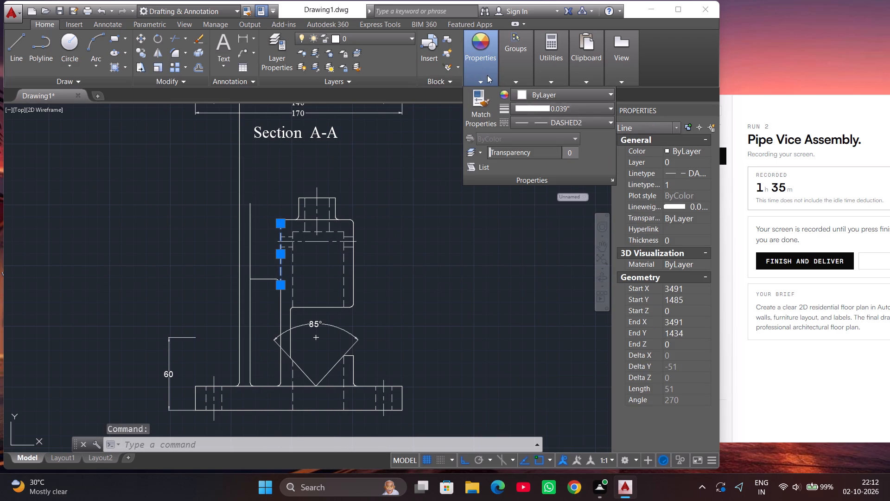
click(536, 125)
click(536, 134)
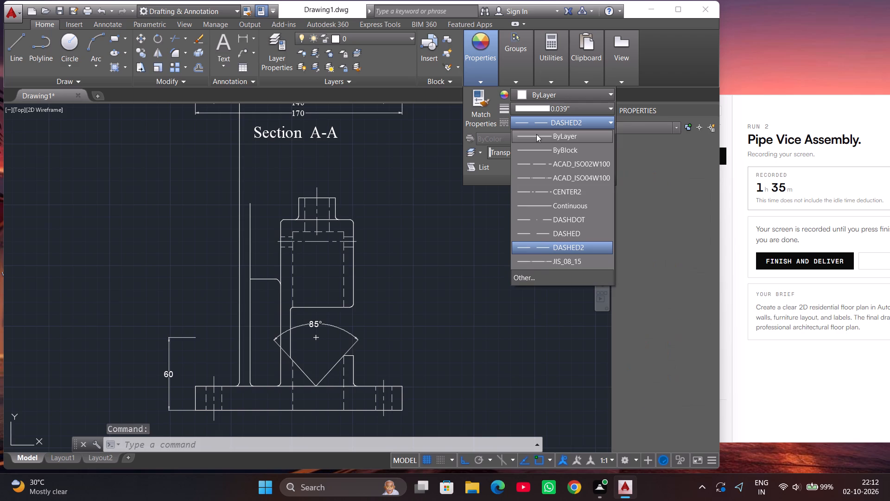
click(540, 111)
scroll(542, 154, up, 12)
click(537, 118)
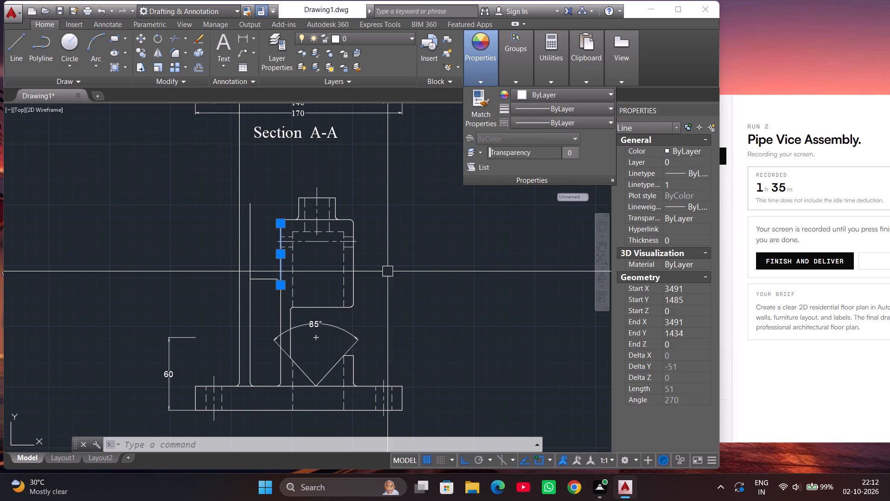
key(Escape)
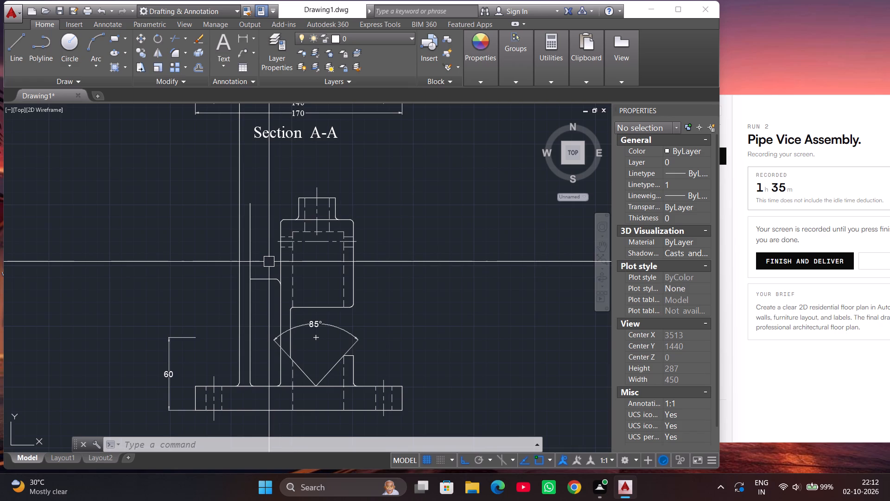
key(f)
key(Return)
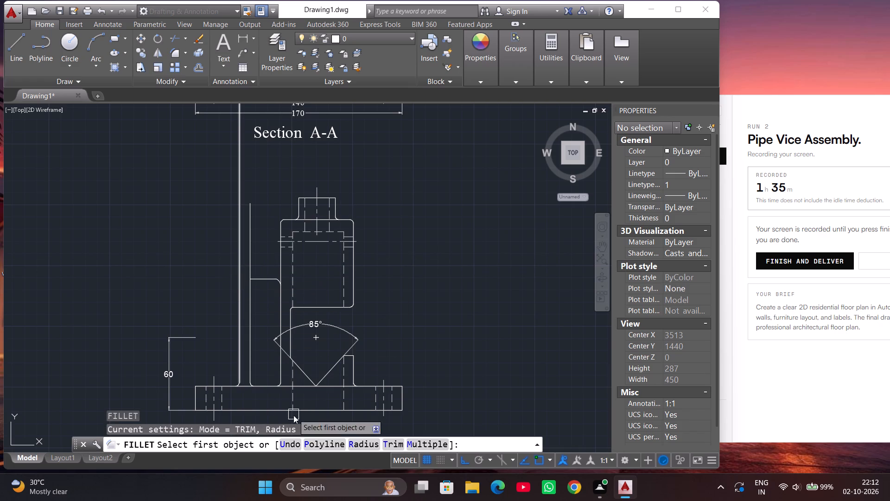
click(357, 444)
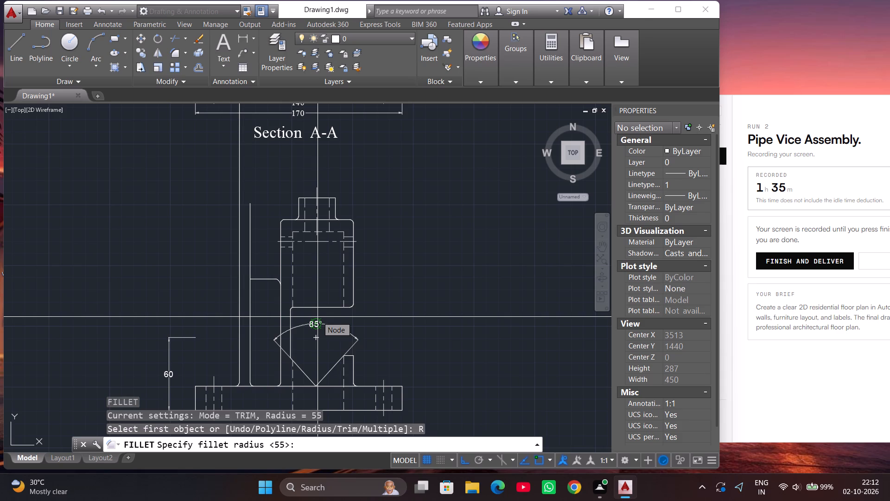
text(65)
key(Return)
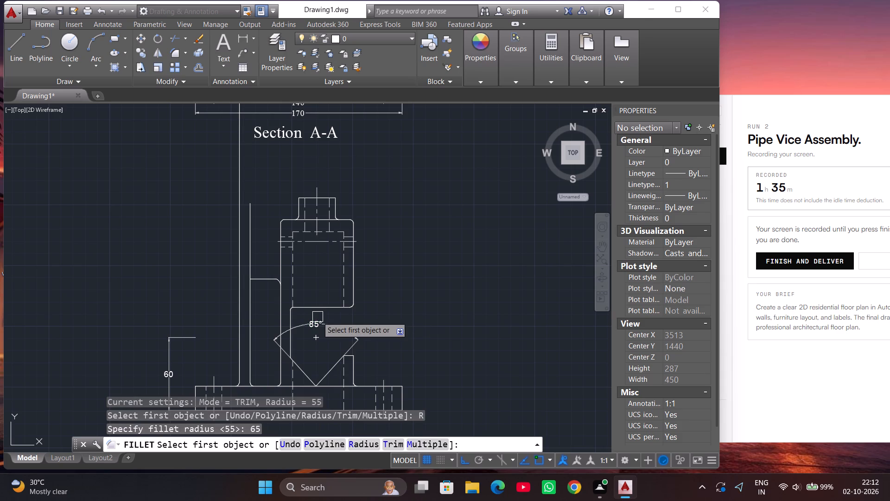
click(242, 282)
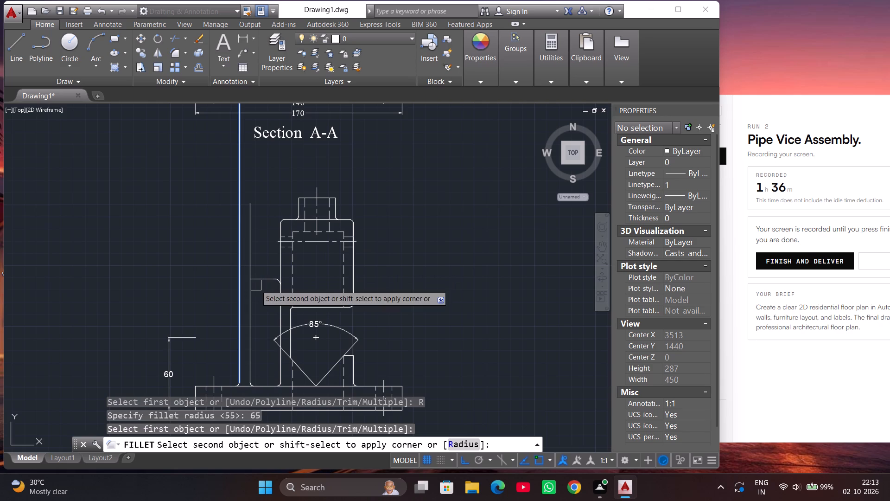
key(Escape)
Draw a horizontal line 34 long from the body's left edge to the outer vertical rib line, above the inner horizontal rib line.
key(l)
key(Return)
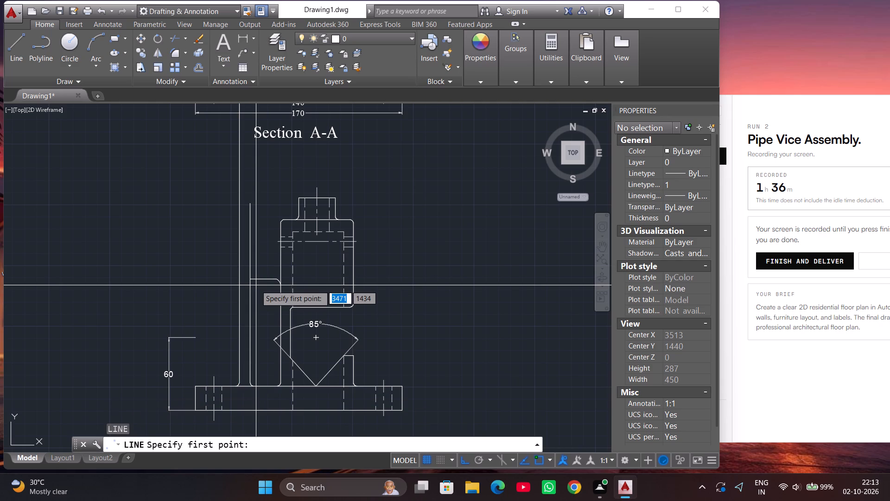
click(282, 261)
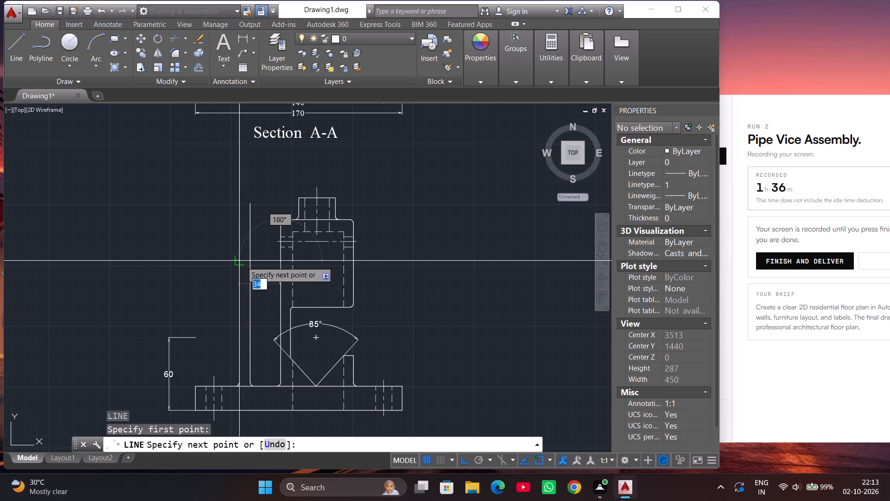
click(242, 262)
key(Escape)
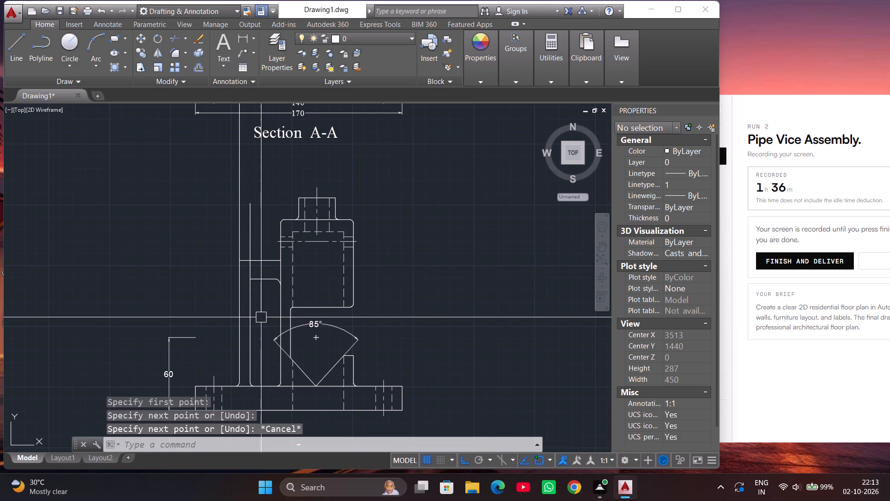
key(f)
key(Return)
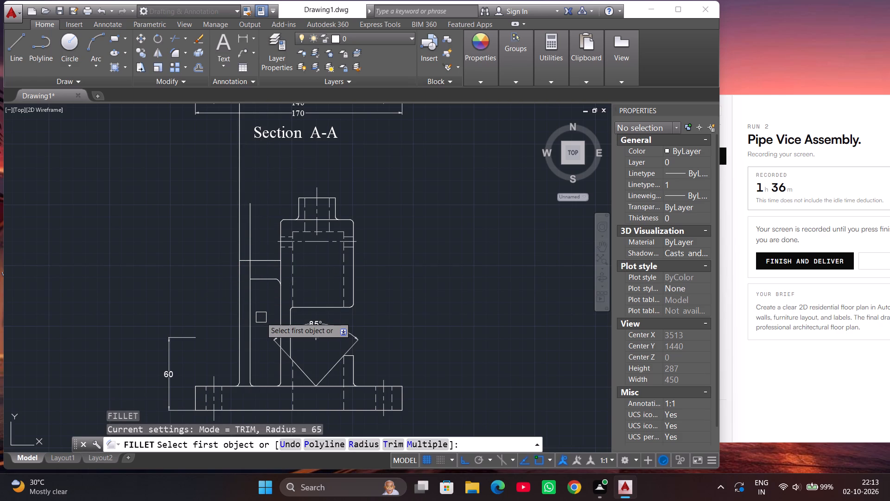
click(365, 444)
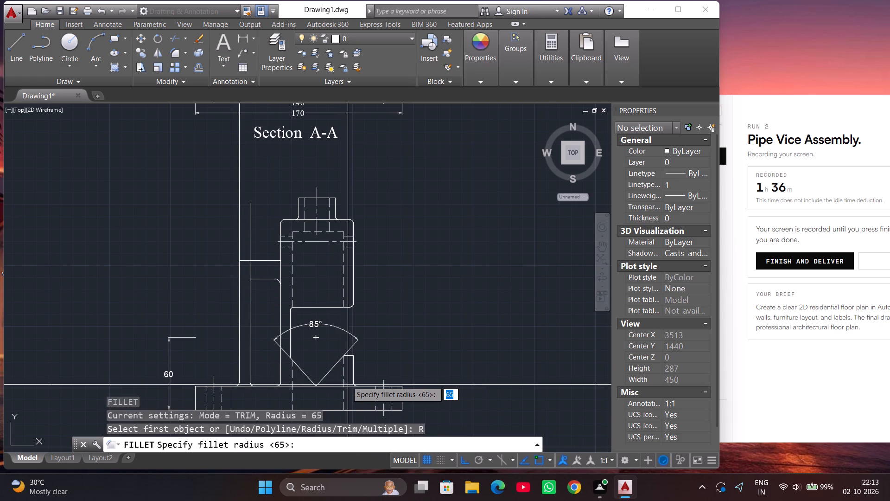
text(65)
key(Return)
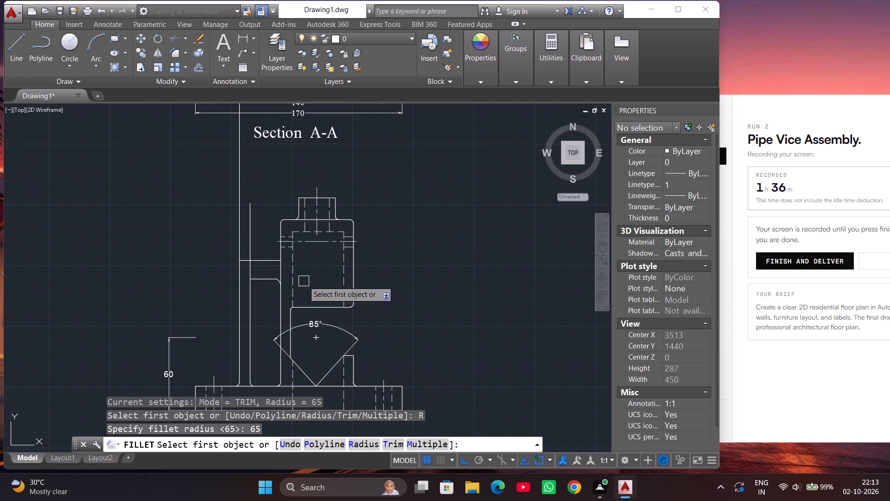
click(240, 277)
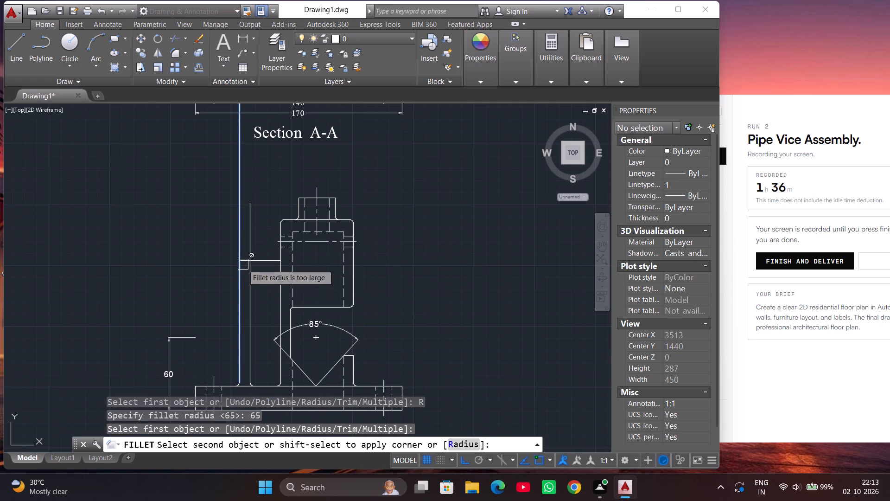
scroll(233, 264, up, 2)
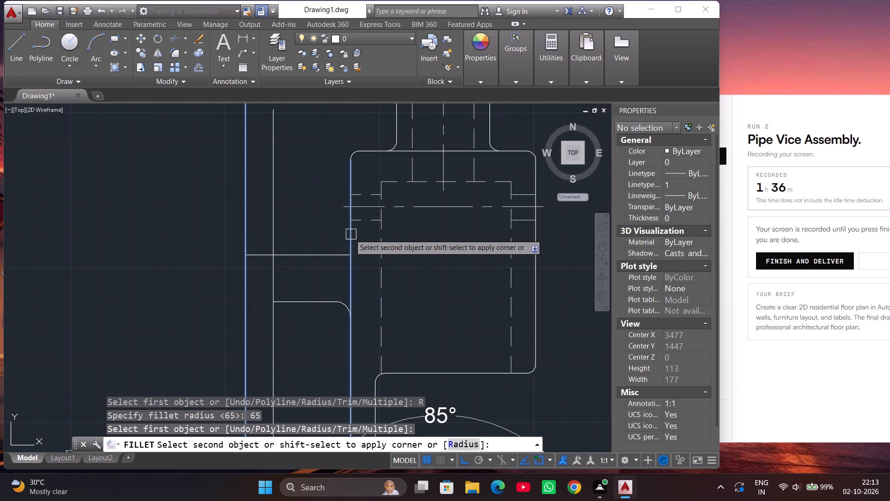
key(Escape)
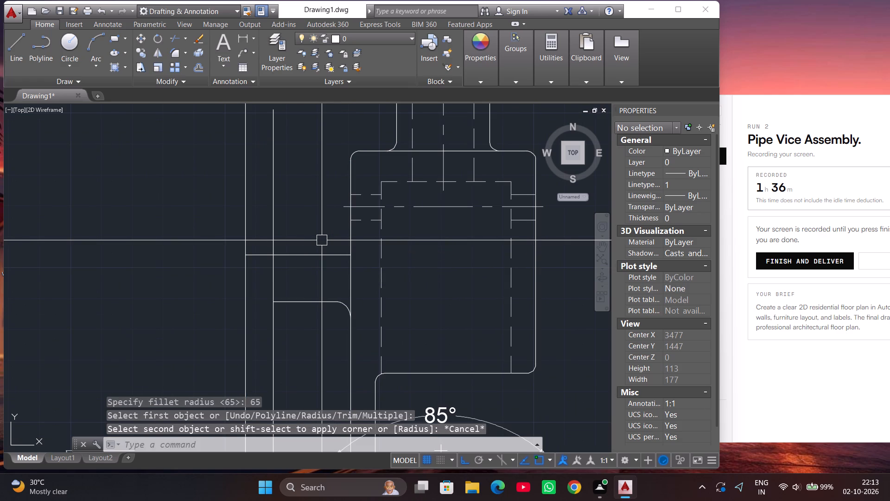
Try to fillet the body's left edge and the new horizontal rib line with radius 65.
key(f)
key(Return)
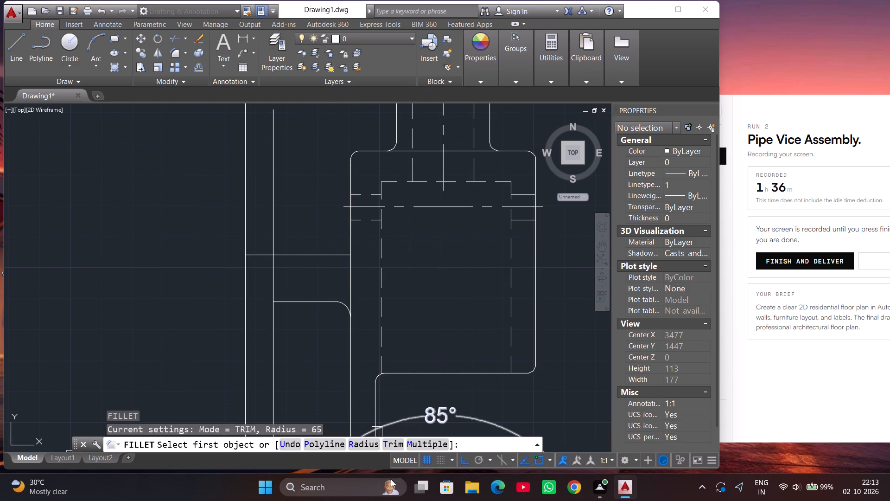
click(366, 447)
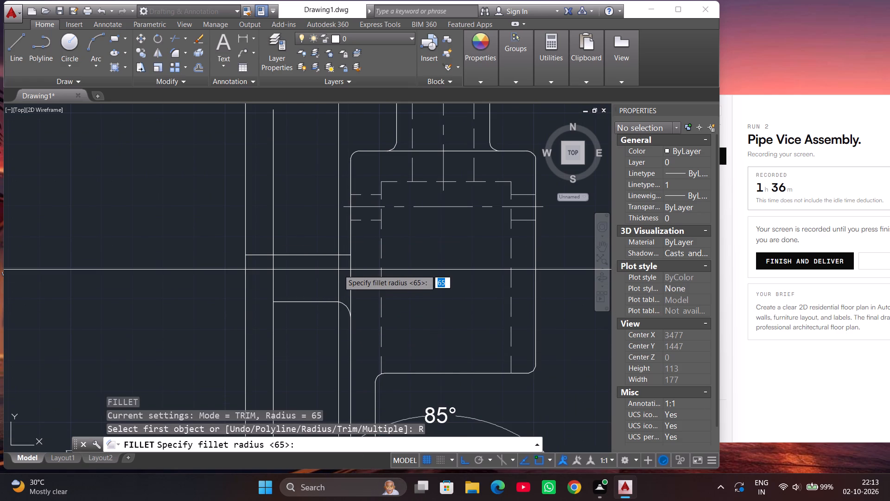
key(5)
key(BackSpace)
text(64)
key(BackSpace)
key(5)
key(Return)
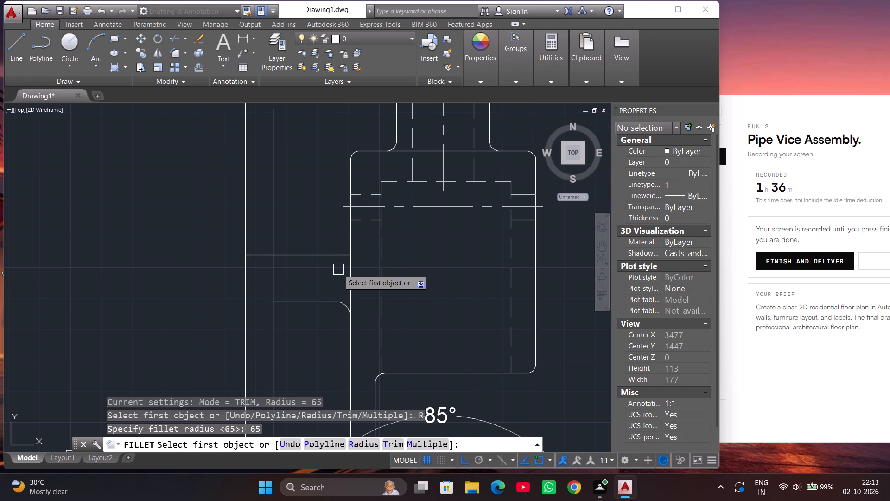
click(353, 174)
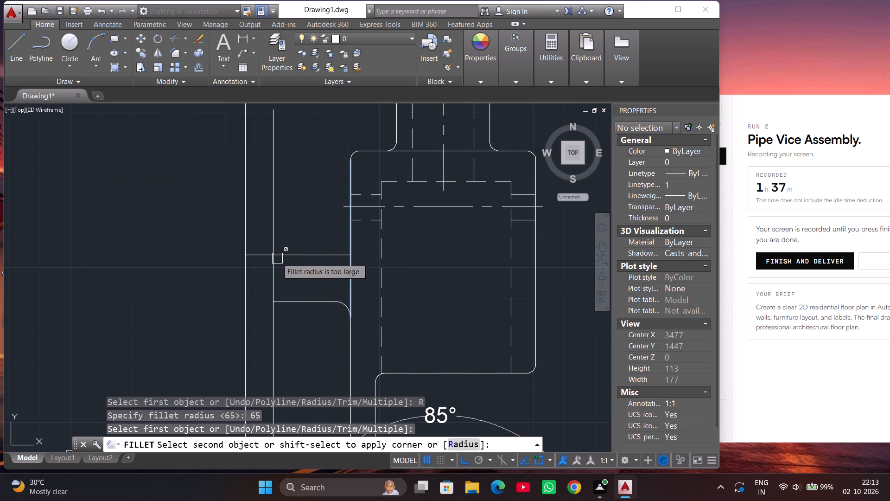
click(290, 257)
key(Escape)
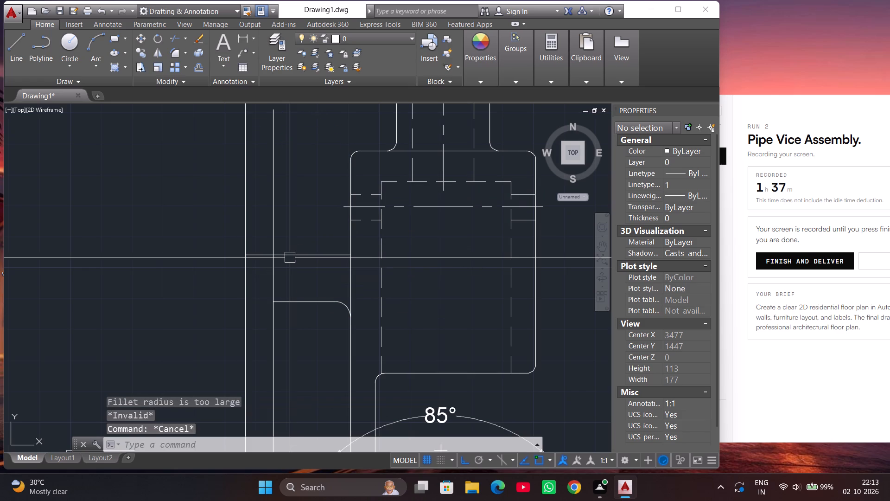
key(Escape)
Shorten the inner vertical rib line so its upper end meets the inner horizontal rib line.
click(274, 277)
scroll(299, 276, down, 2)
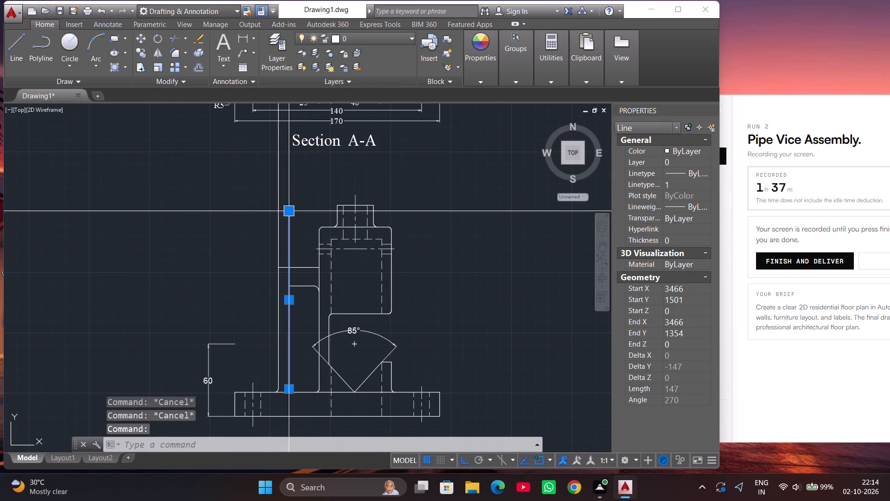
click(292, 209)
click(289, 287)
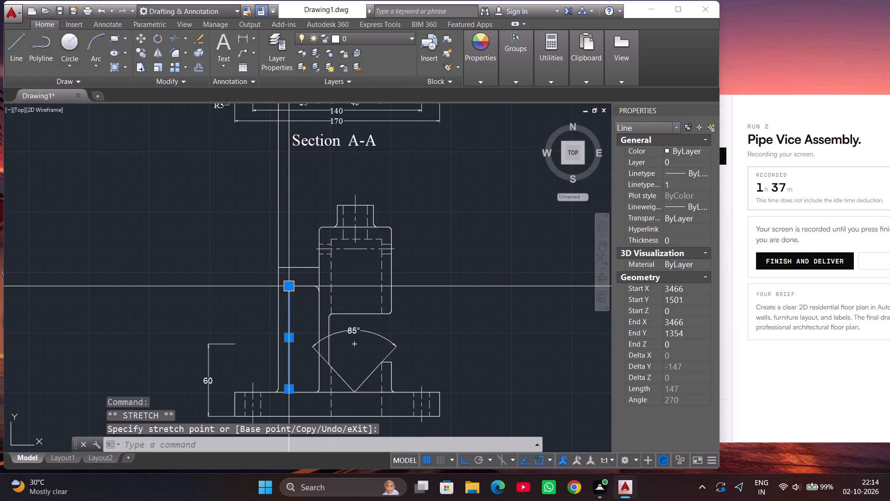
key(Escape)
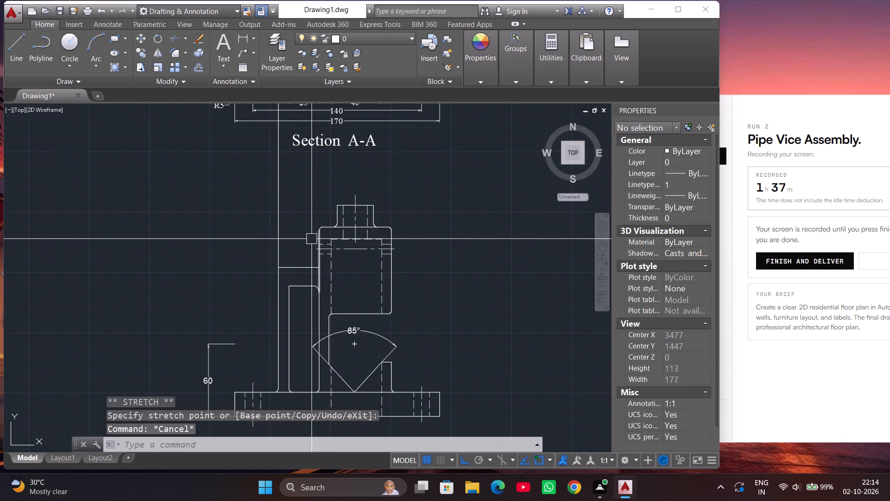
Shorten the outer vertical rib line to a length of 100, with its upper end on the new horizontal rib line.
click(280, 241)
scroll(356, 266, down, 2)
click(326, 189)
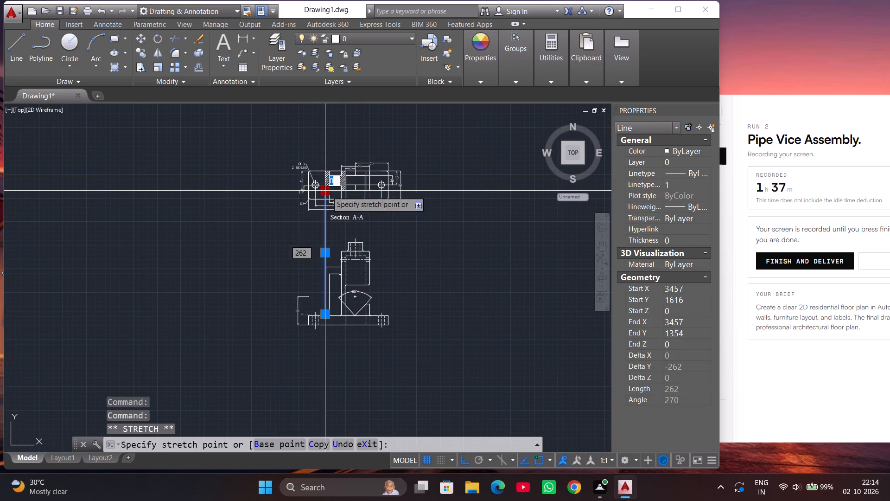
click(325, 263)
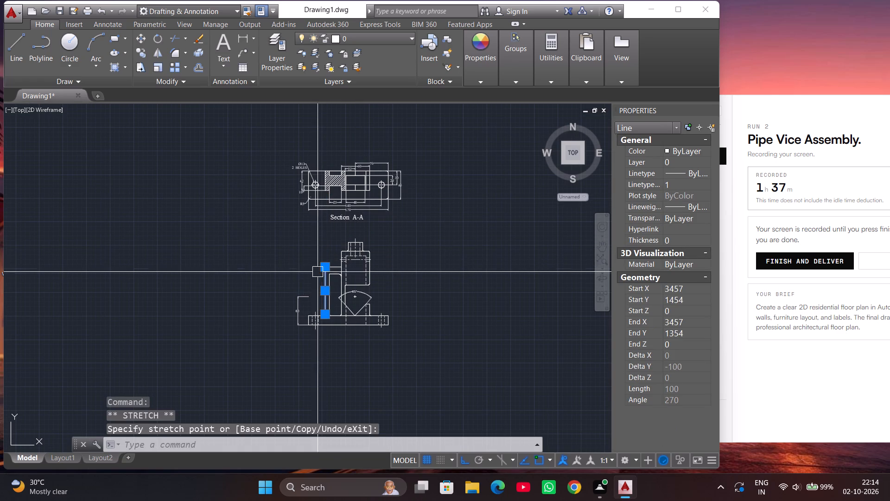
key(Escape)
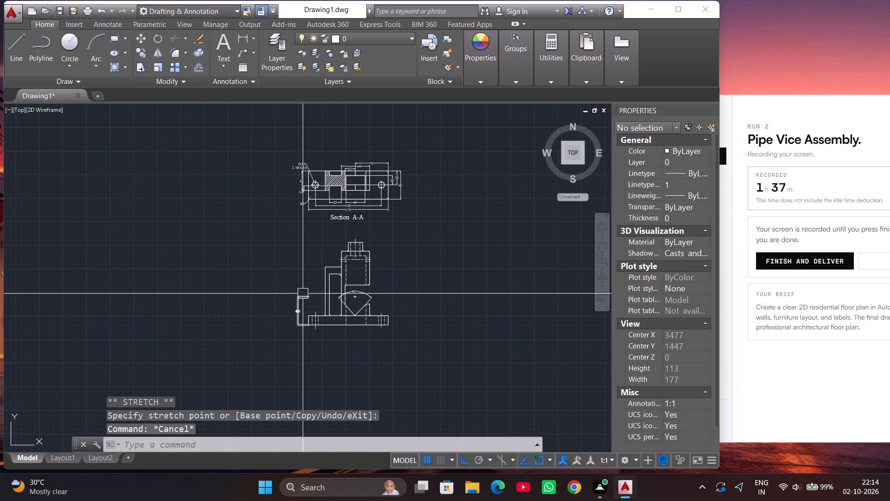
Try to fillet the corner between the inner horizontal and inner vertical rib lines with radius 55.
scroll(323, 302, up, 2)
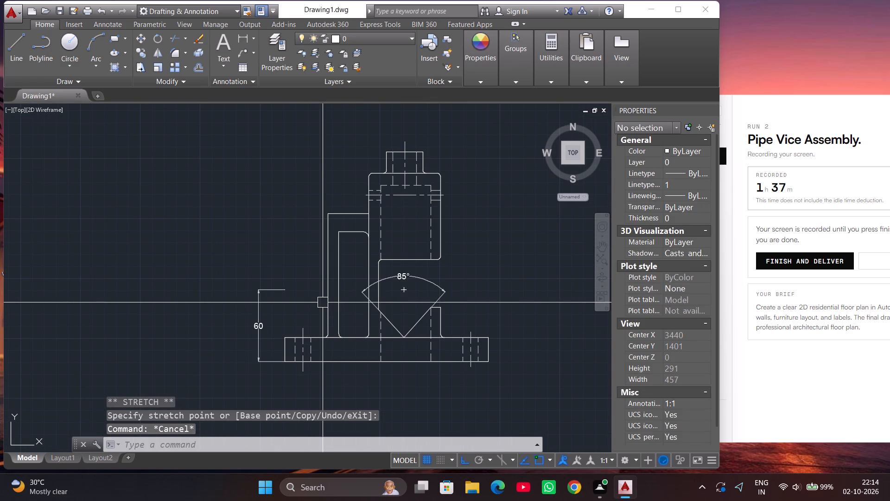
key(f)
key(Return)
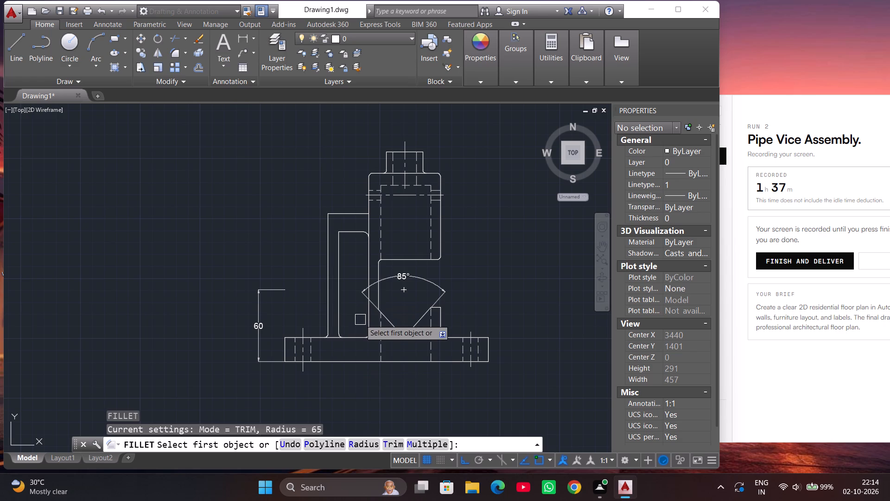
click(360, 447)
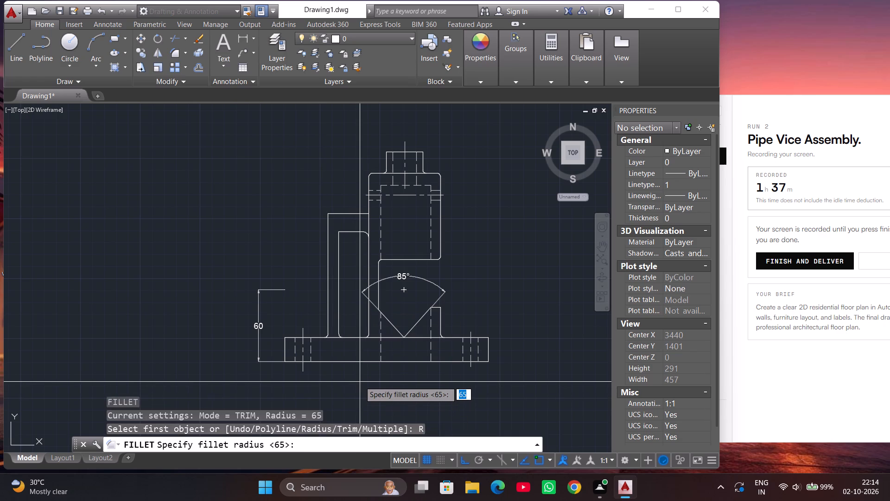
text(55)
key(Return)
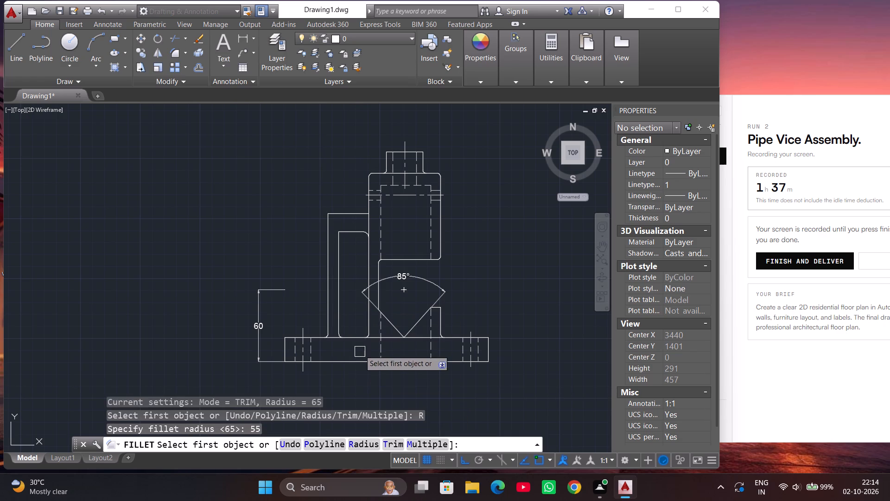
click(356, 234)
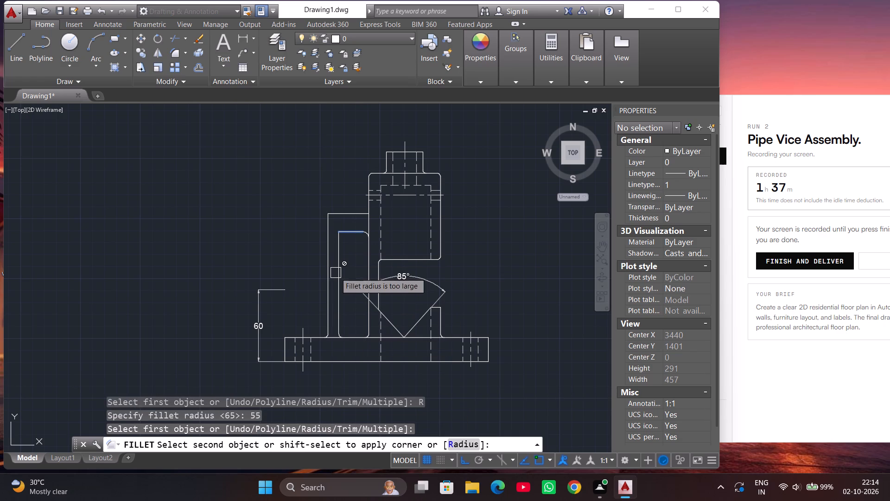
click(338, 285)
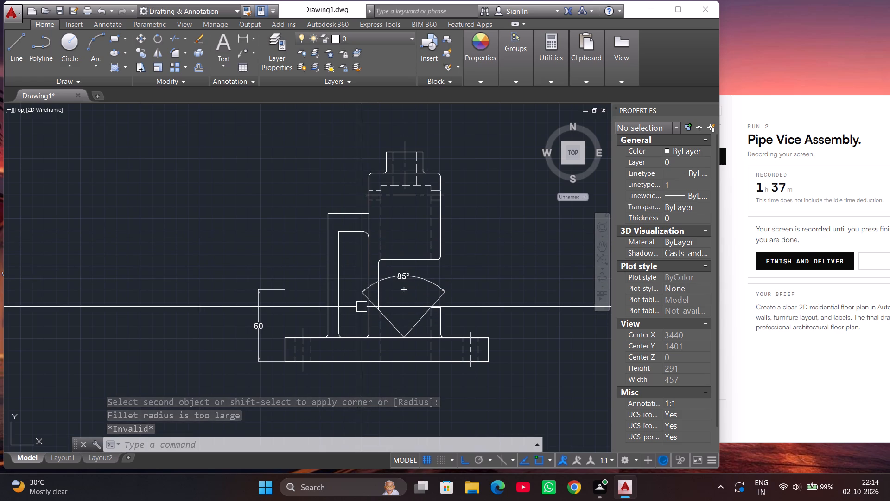
Fillet the body's left edge and the outer vertical rib line with radius 65.
key(f)
key(Return)
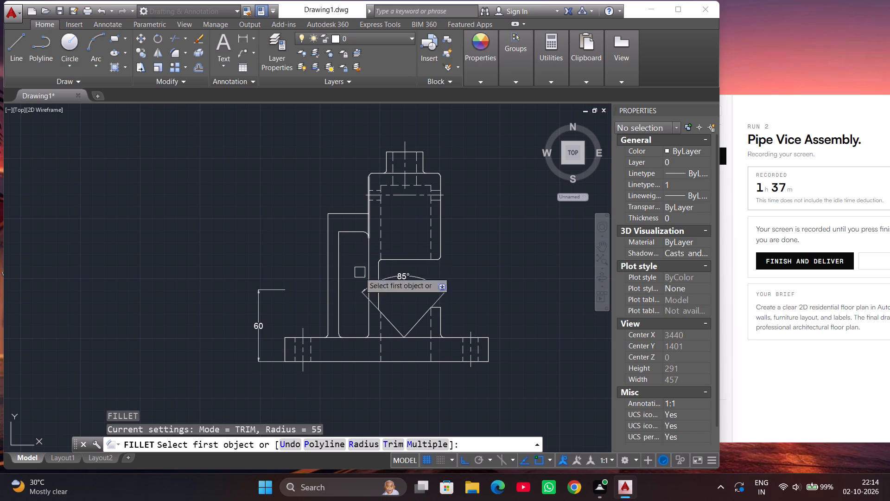
click(362, 443)
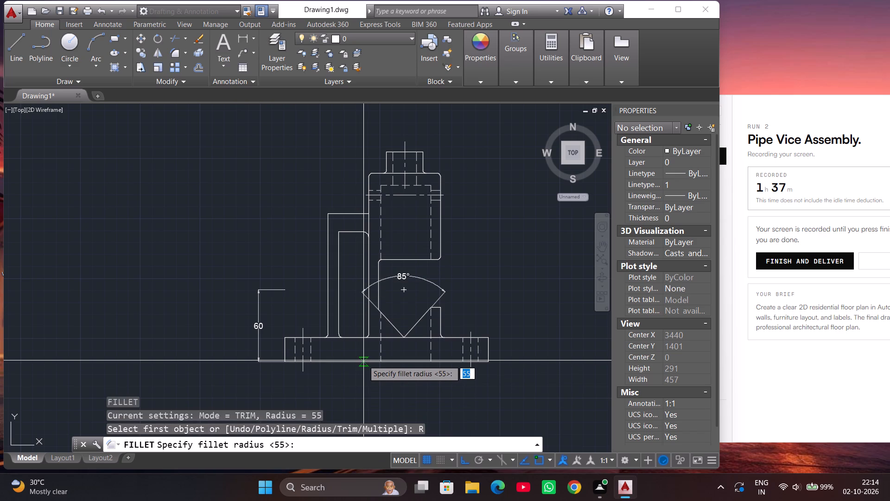
text(65)
key(Return)
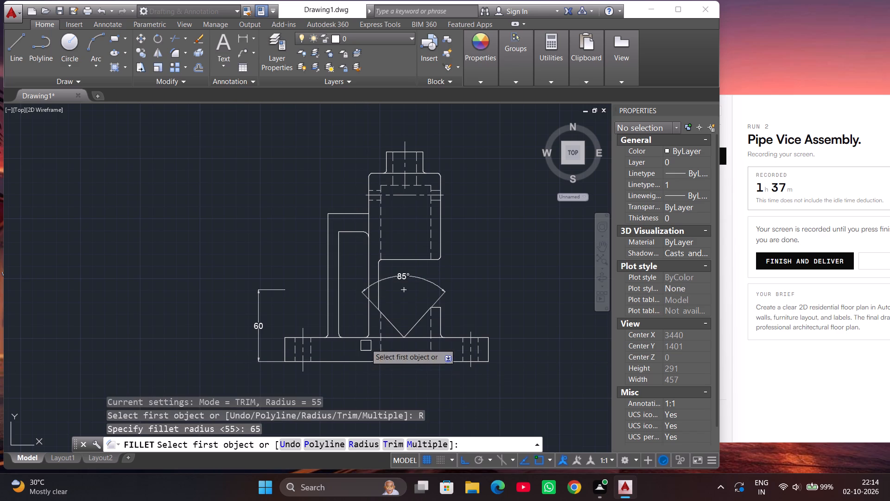
click(369, 200)
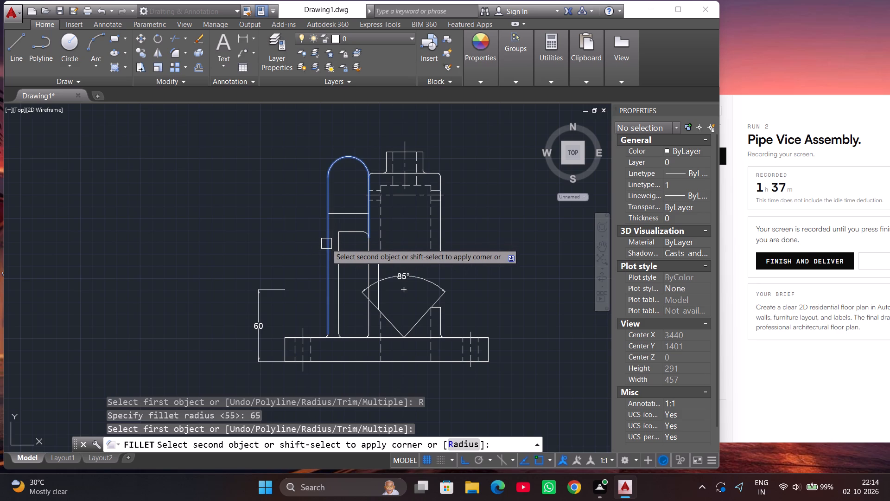
click(326, 244)
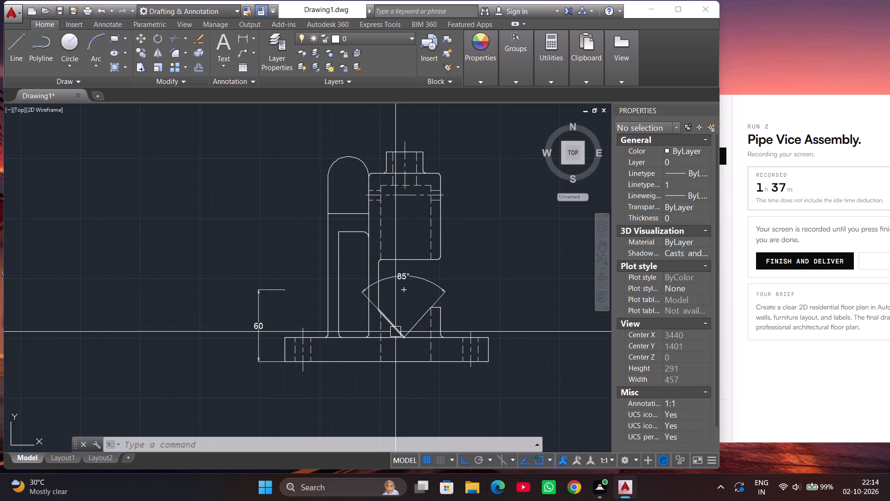
key(Escape)
key(Escape)
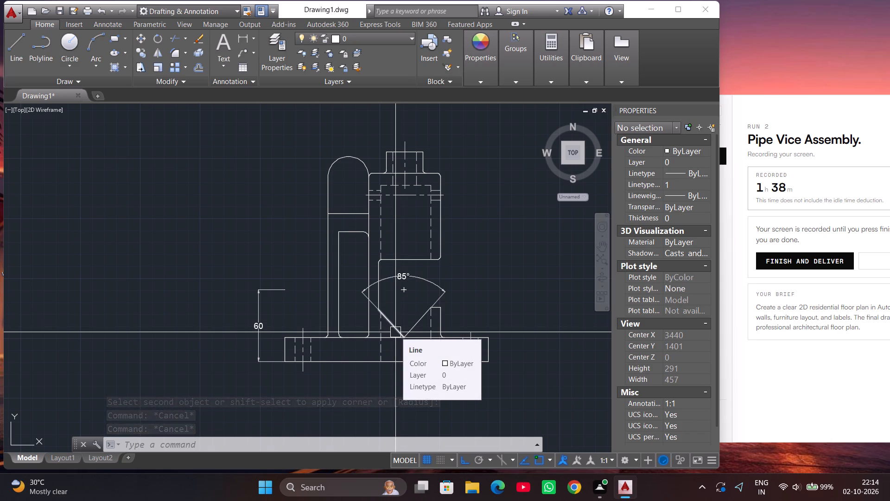
key(Escape)
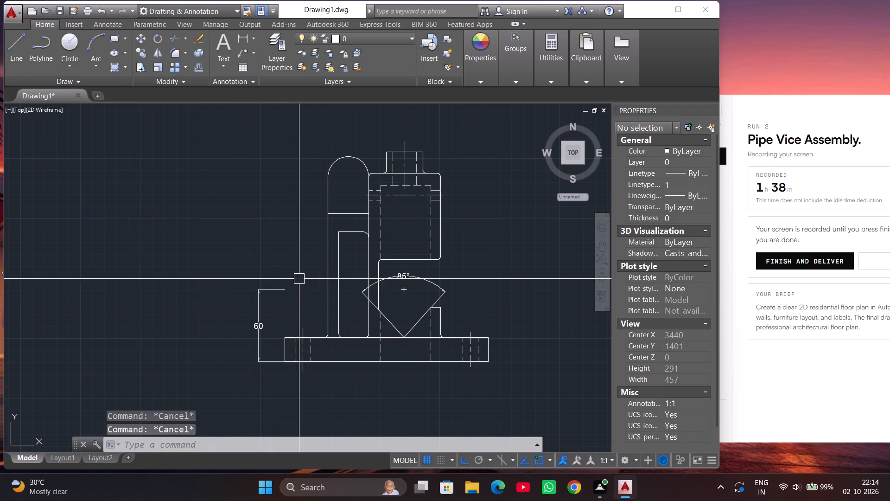
Draw a horizontal line about 52 long level with the 60 dimension's upper extension line, crossing both vertical rib lines.
scroll(287, 292, up, 3)
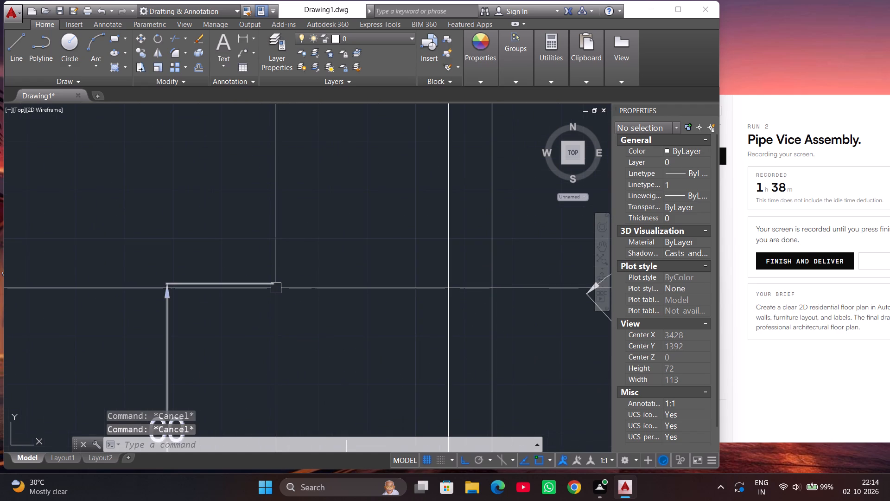
key(l)
key(Return)
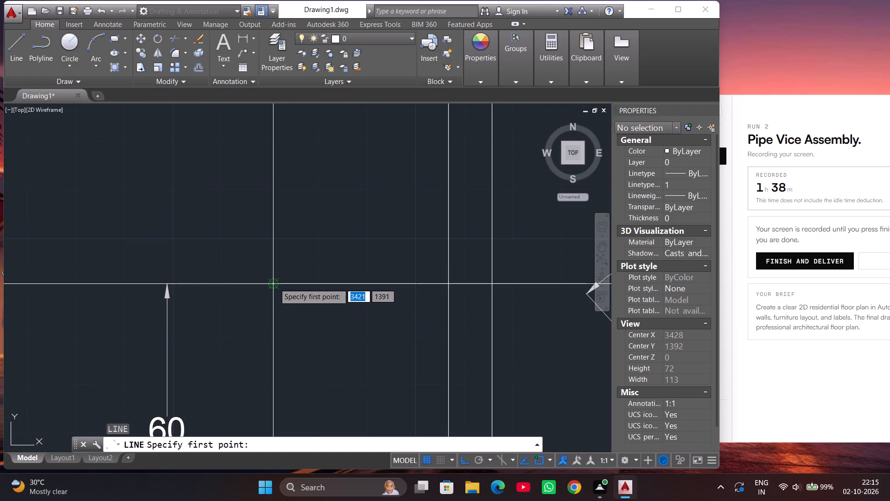
click(295, 282)
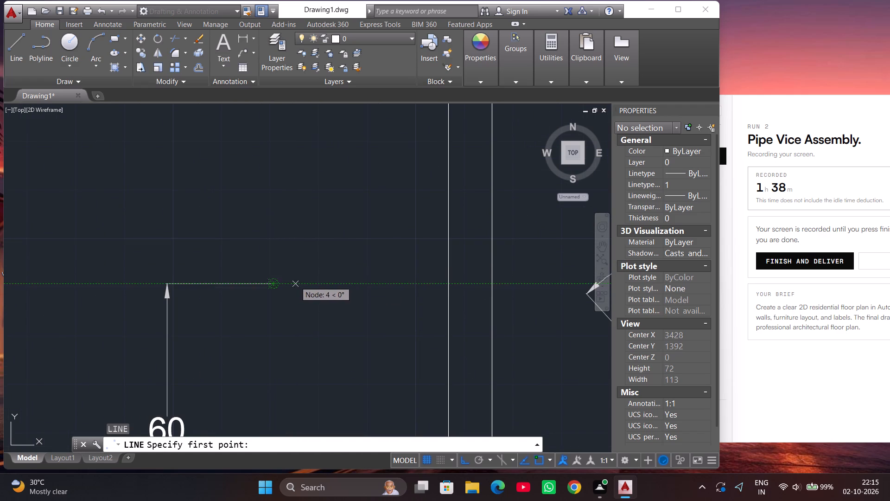
scroll(551, 286, down, 3)
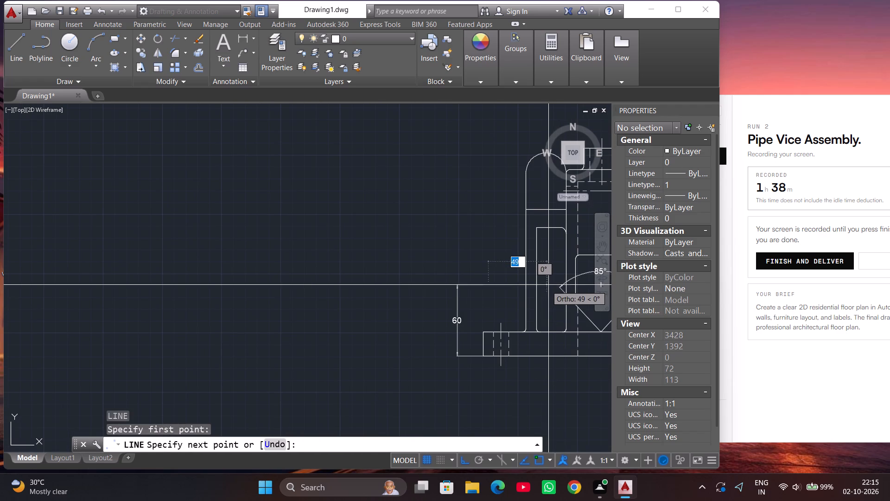
click(551, 283)
key(Escape)
scroll(391, 302, down, 2)
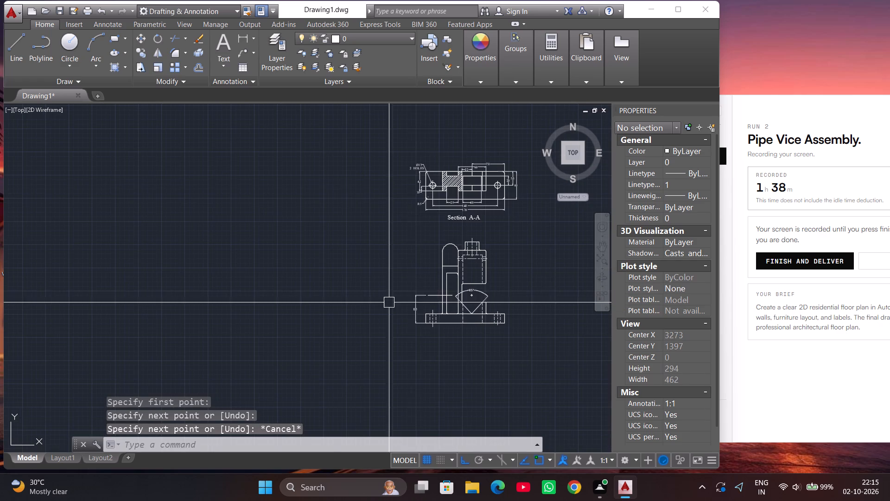
scroll(435, 294, up, 4)
click(445, 306)
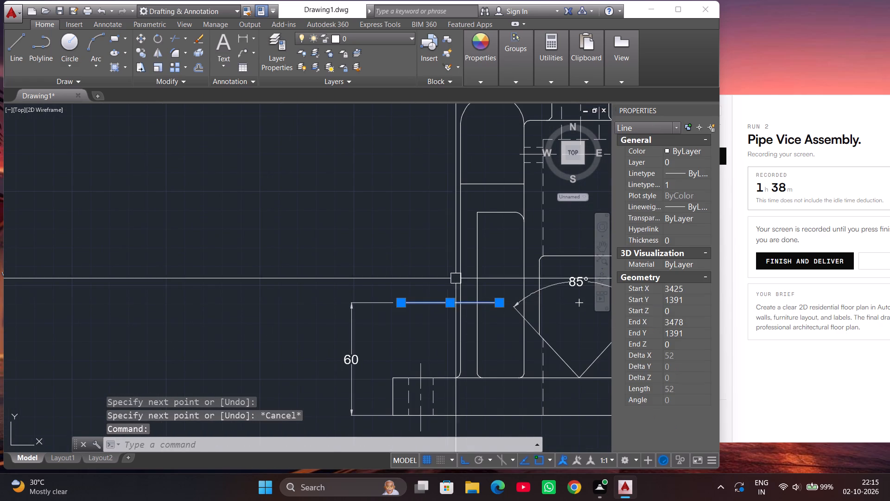
key(Escape)
scroll(516, 315, up, 2)
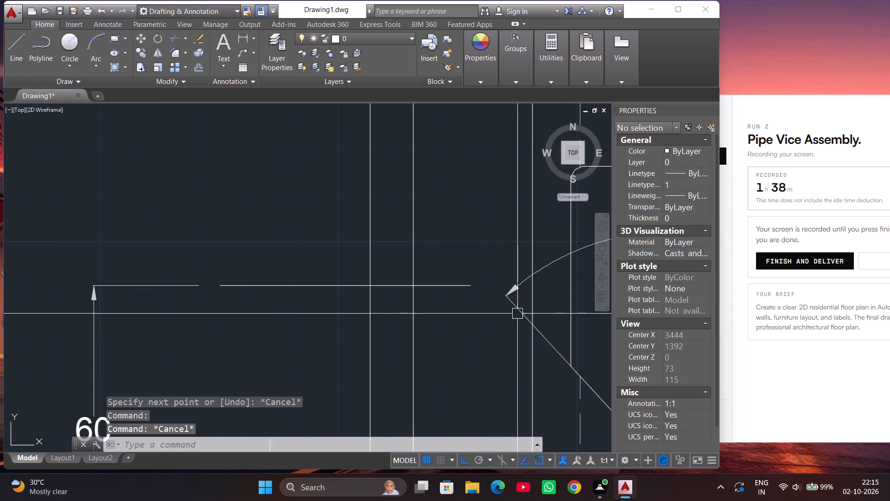
Shorten the inner vertical rib line so its upper end meets the horizontal line at the 60 level.
scroll(360, 317, down, 2)
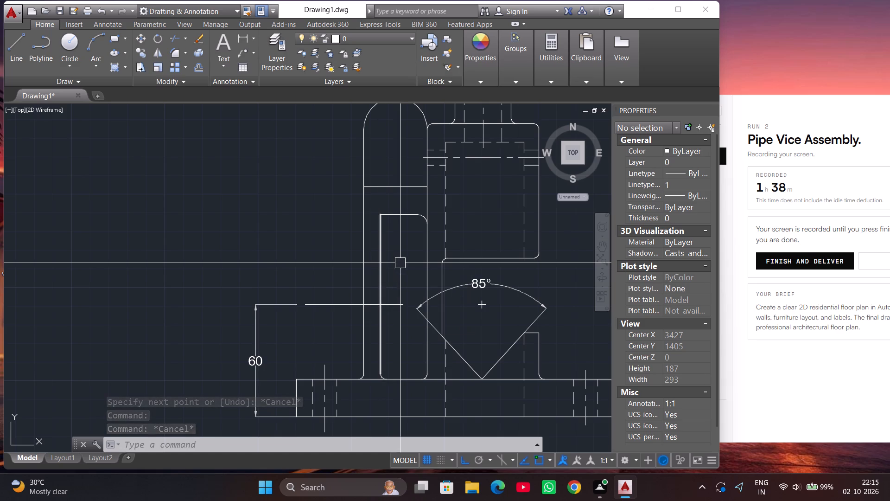
click(383, 262)
click(381, 215)
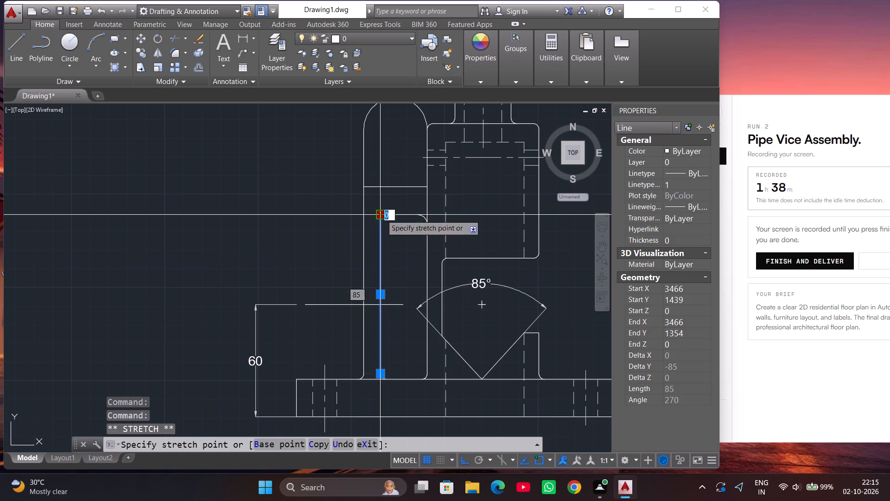
click(381, 310)
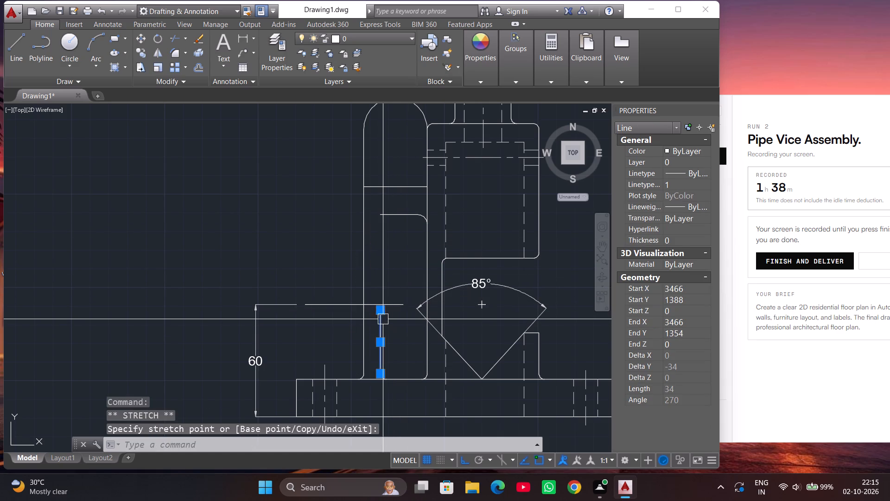
scroll(383, 319, up, 3)
click(366, 289)
click(367, 267)
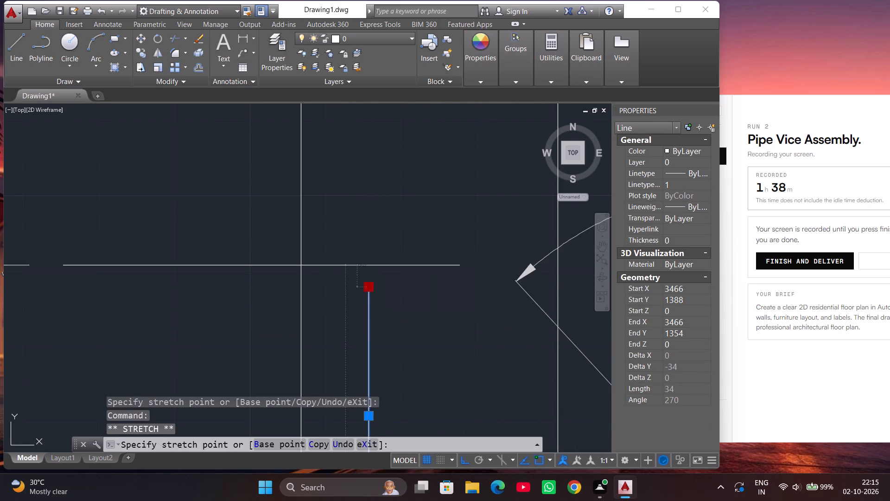
Shorten the outer vertical rib line to length 37, ending it on the horizontal line at the 60 level.
click(301, 306)
scroll(312, 310, down, 3)
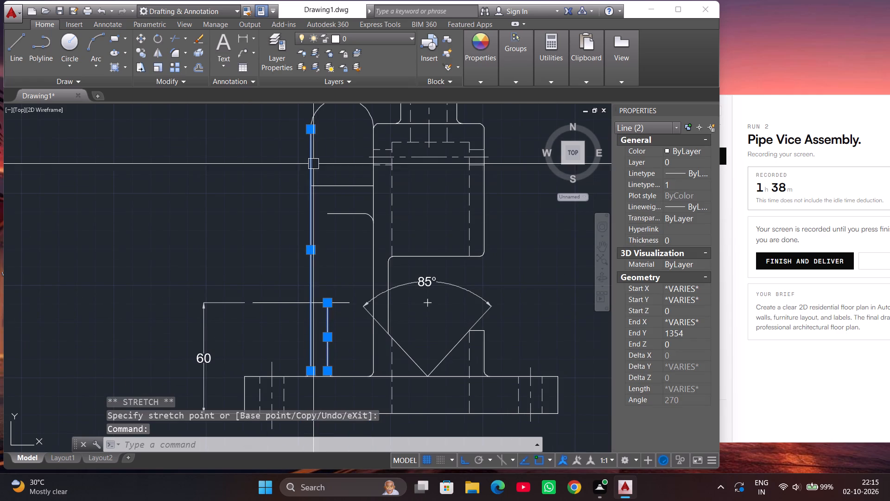
click(313, 132)
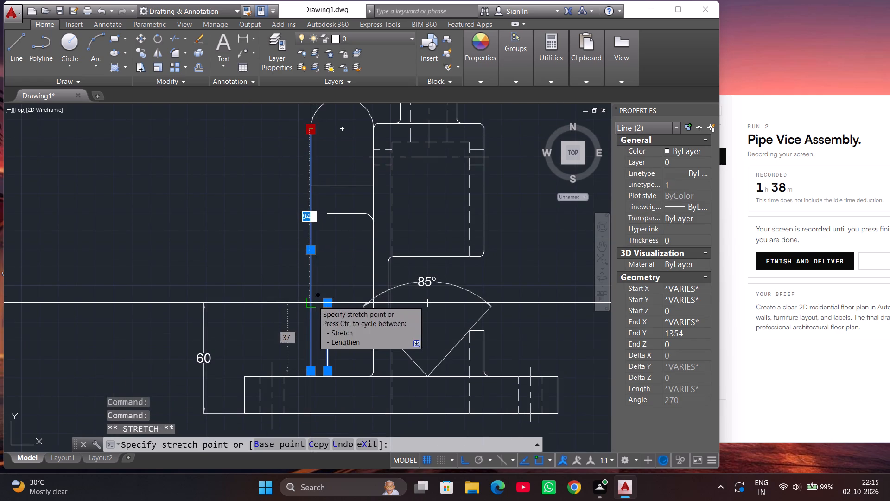
click(313, 301)
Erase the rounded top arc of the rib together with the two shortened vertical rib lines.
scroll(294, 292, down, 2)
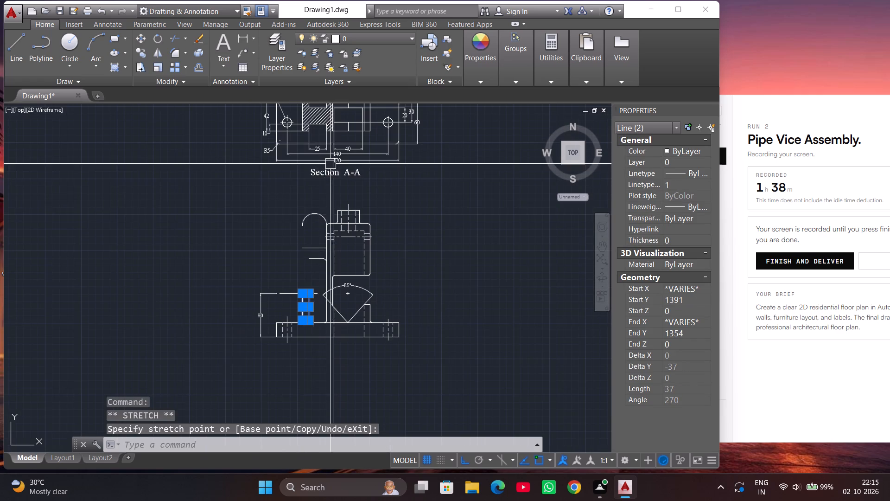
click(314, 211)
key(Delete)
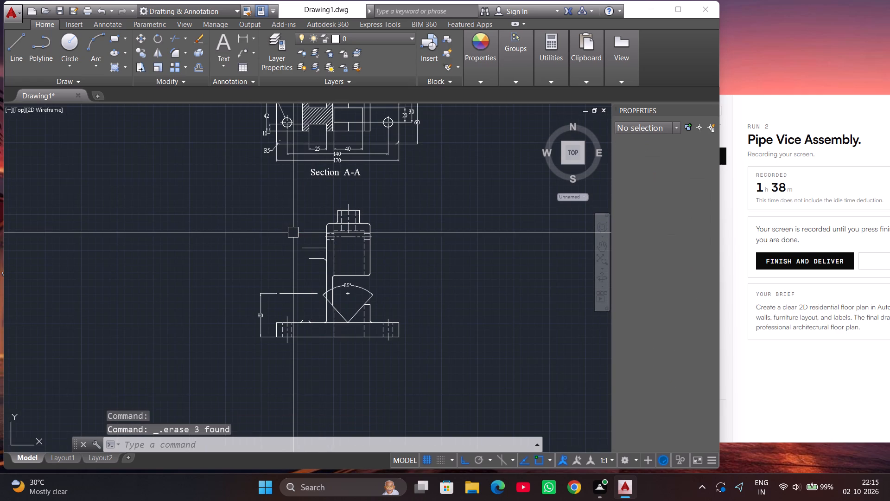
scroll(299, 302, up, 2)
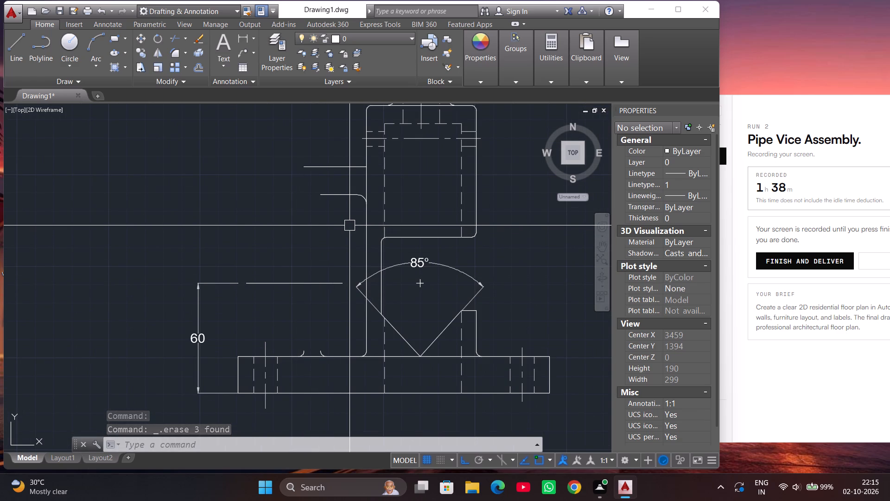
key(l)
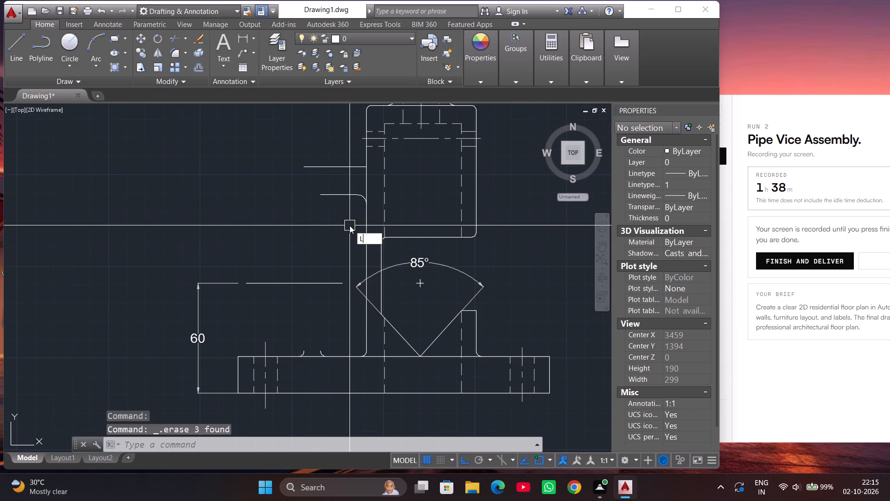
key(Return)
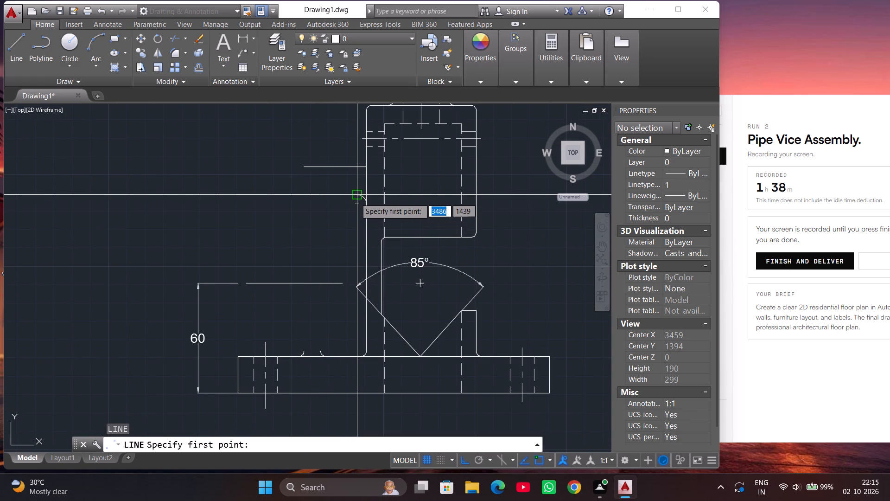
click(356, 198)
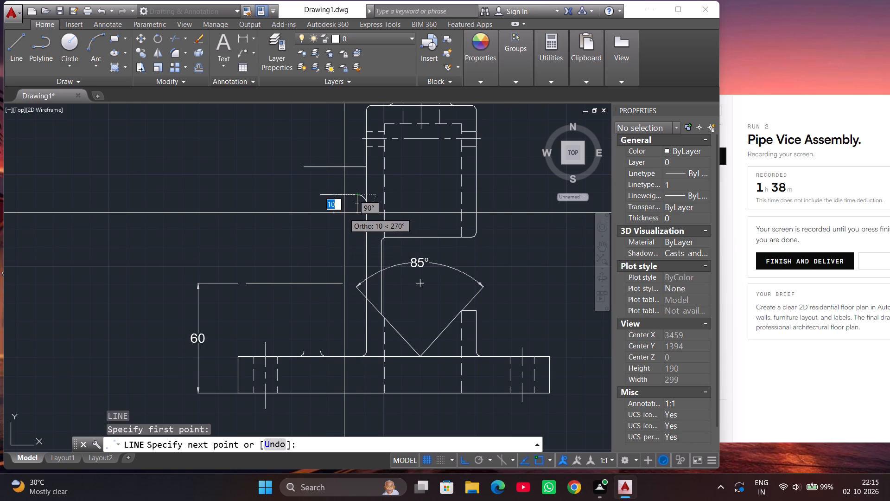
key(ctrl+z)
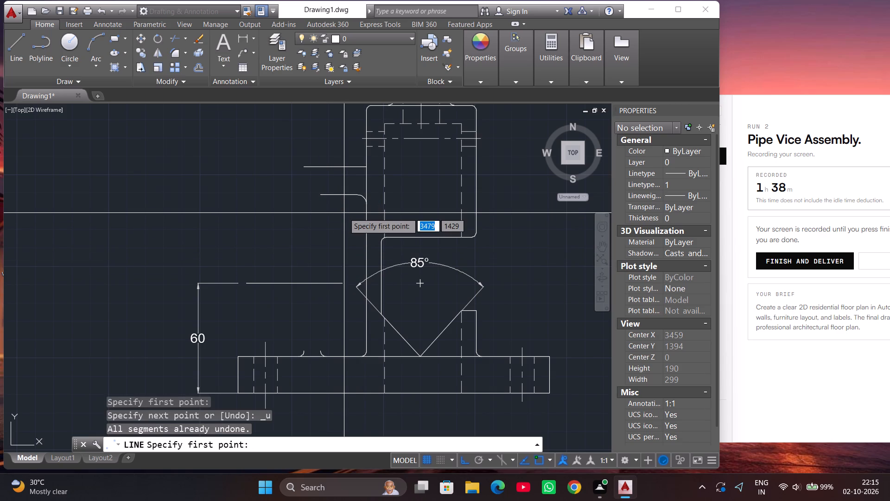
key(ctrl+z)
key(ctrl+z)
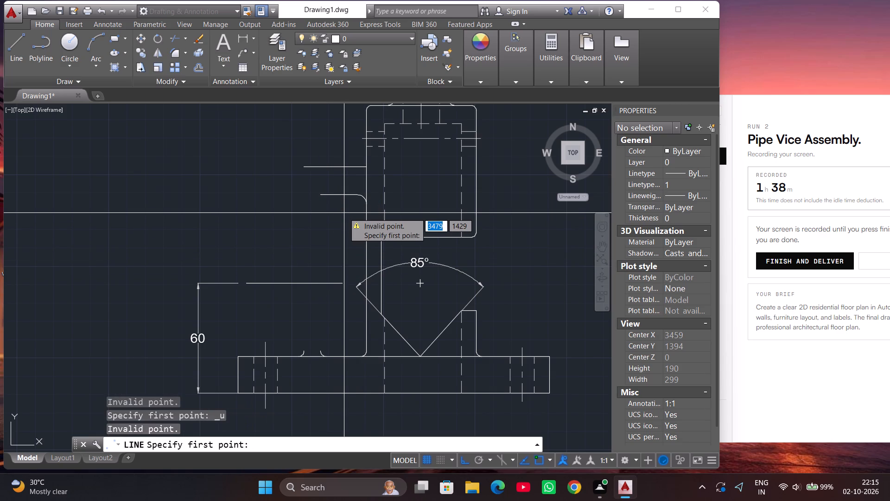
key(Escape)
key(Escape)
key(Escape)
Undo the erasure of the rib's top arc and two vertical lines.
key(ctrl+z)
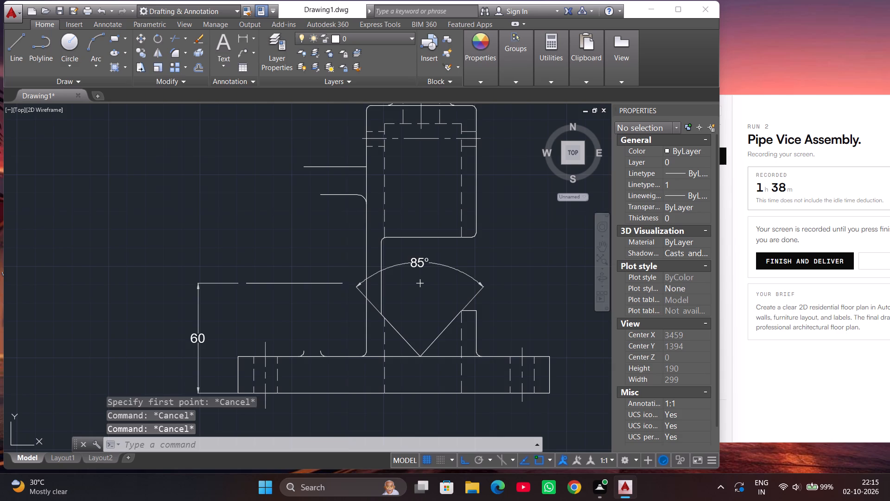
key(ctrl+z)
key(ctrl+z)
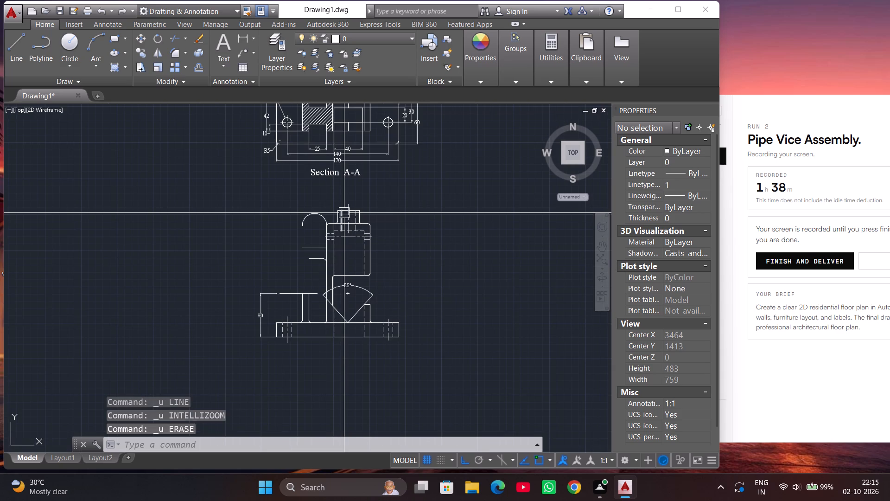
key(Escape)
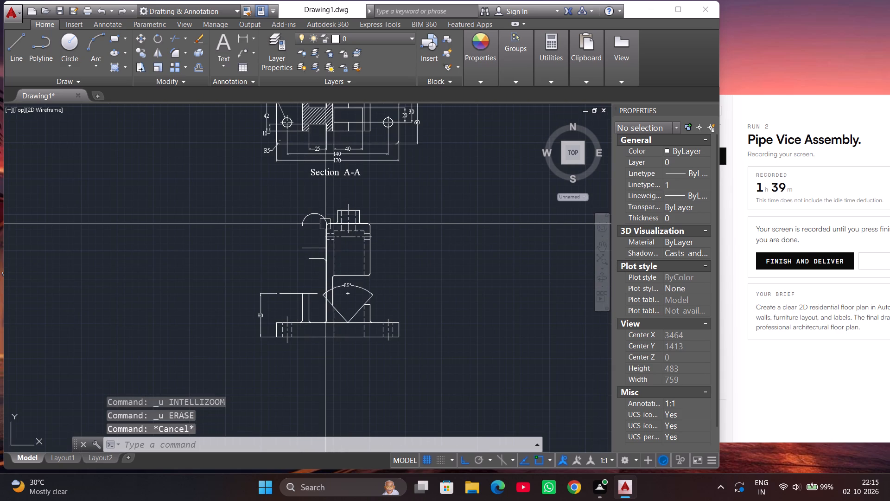
Erase only the rounded top arc of the rib beside the body.
click(321, 218)
key(Delete)
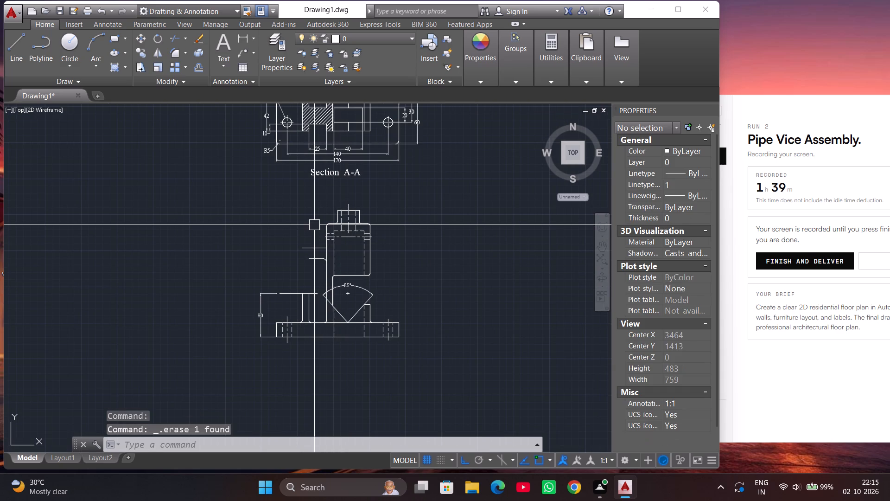
key(Escape)
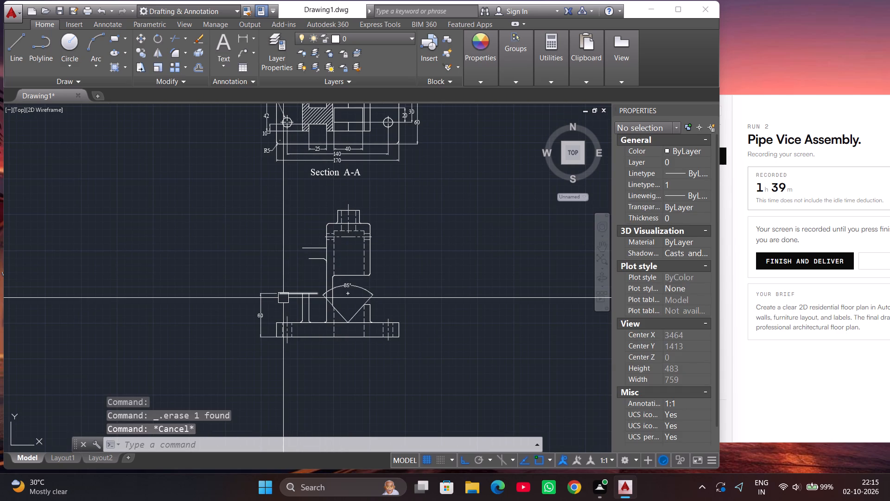
Draw a sloping line from the inner horizontal rib line's fillet start to the inner vertical rib line's upper end.
key(l)
key(Return)
scroll(297, 304, up, 2)
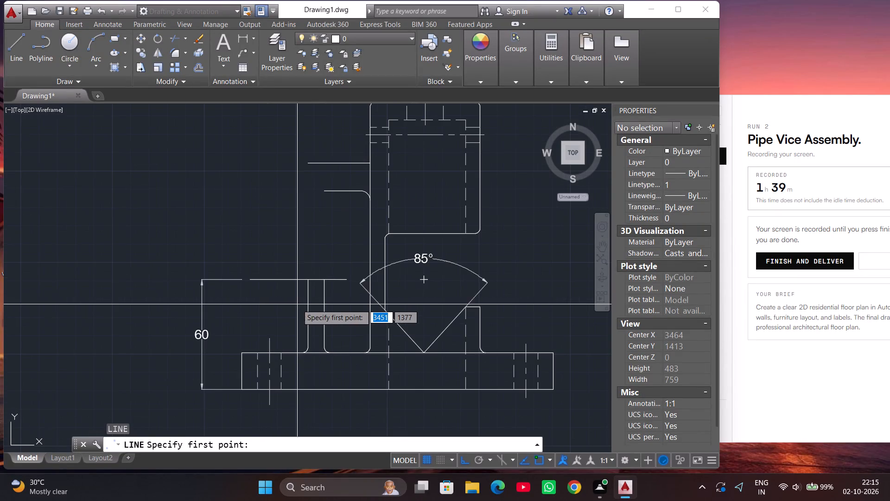
click(361, 193)
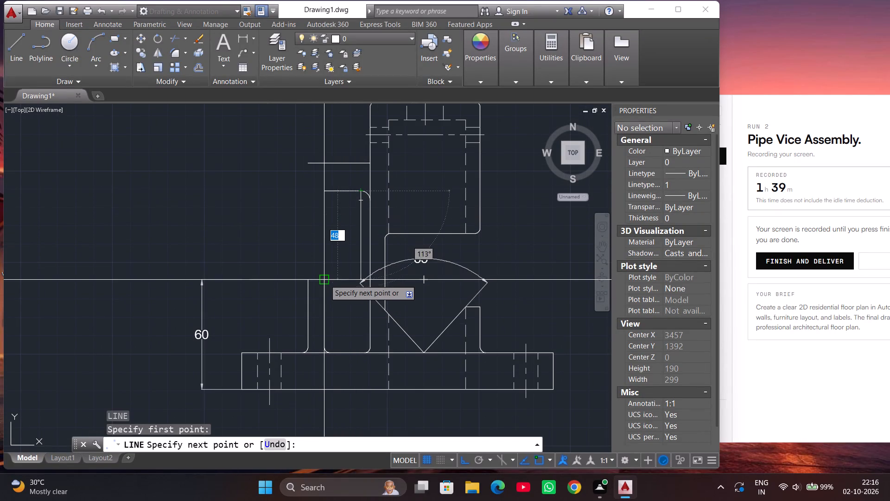
click(325, 280)
key(Escape)
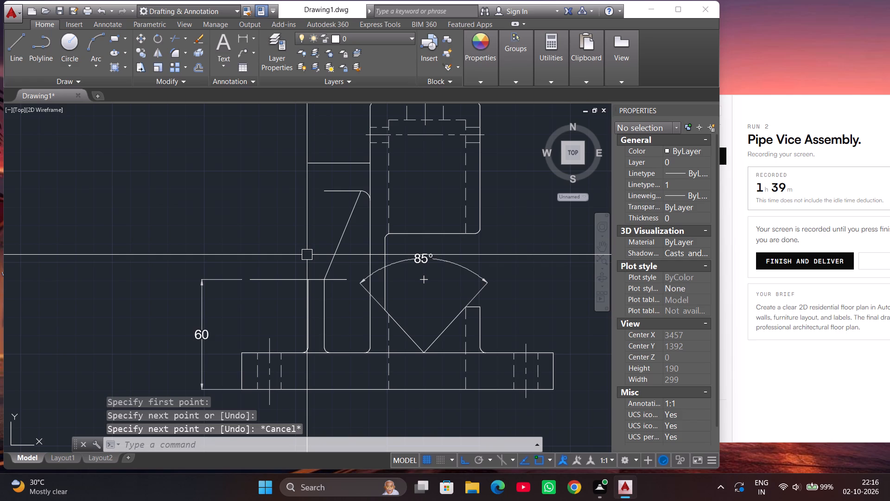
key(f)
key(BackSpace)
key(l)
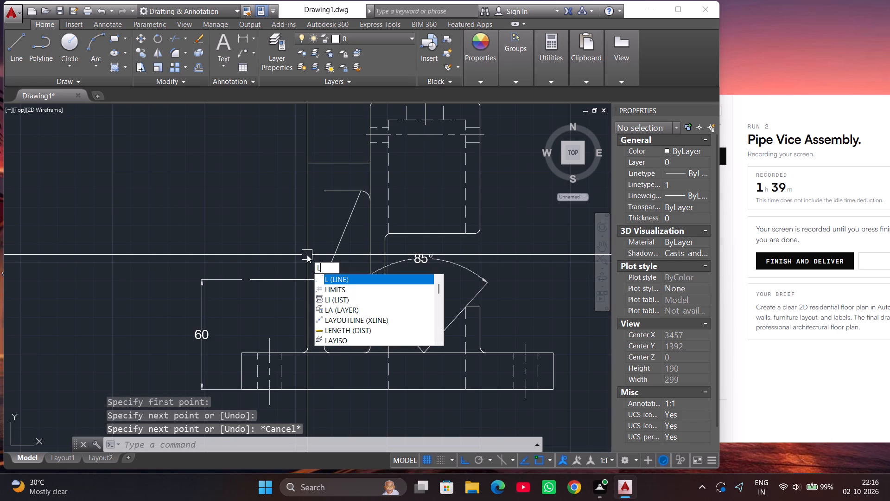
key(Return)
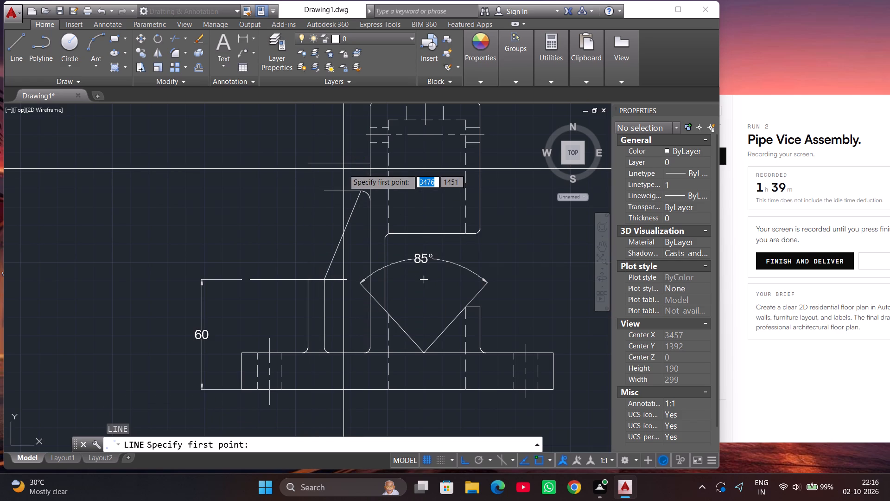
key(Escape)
Fillet the corner between the body's left edge and the upper horizontal rib line with radius 3.
scroll(322, 183, down, 1)
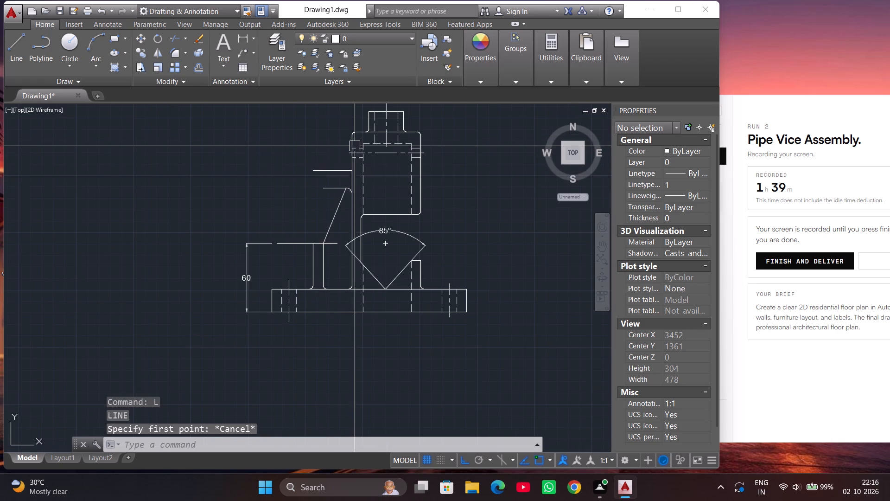
scroll(355, 146, up, 2)
key(f)
key(Return)
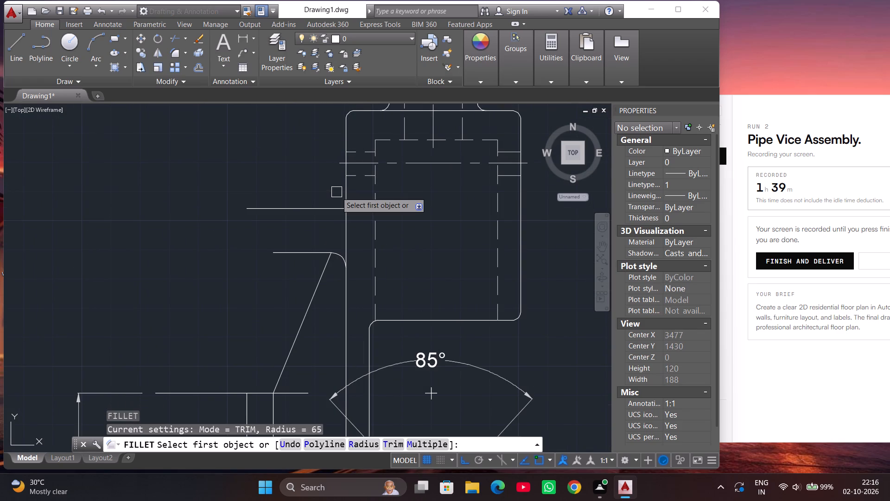
click(365, 440)
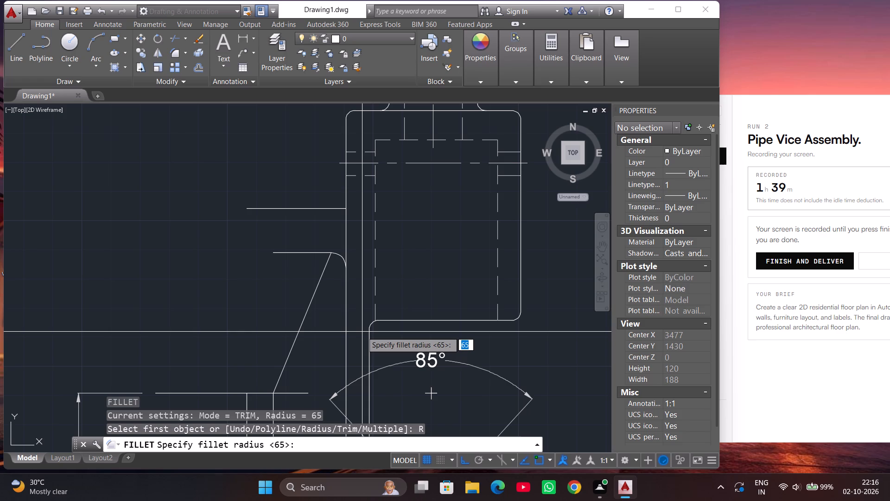
key(3)
key(Return)
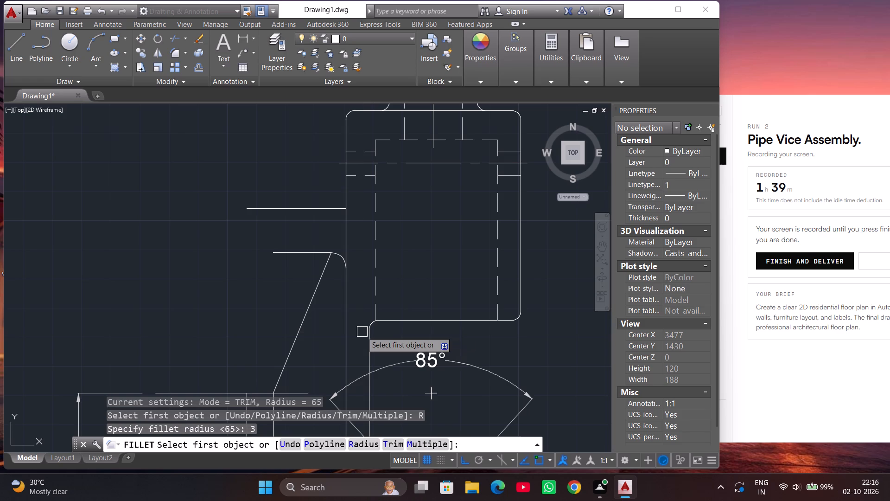
click(347, 179)
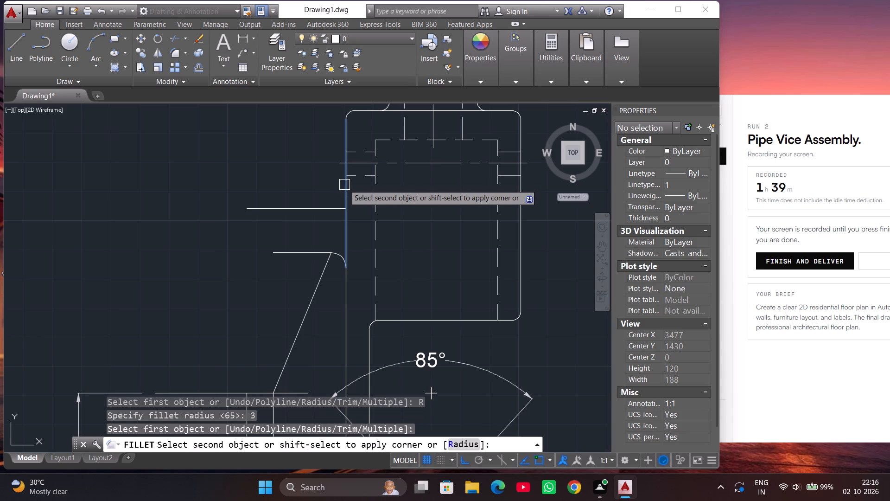
click(331, 205)
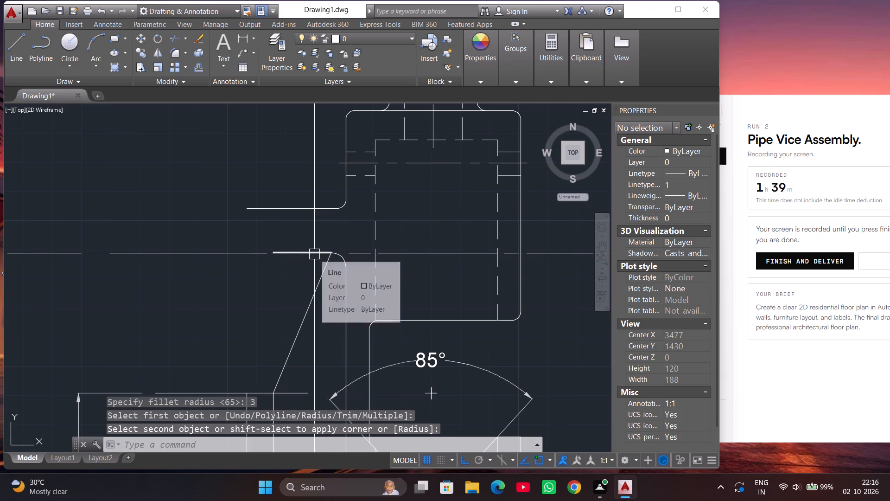
key(Escape)
click(331, 244)
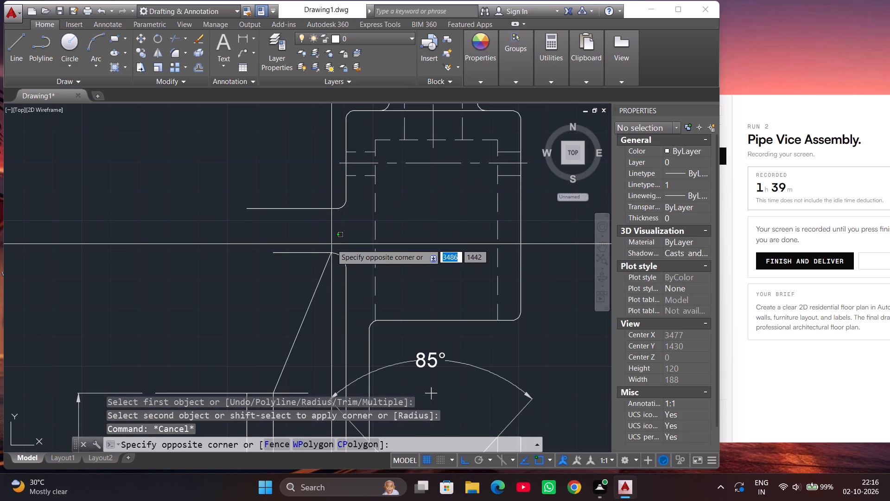
key(Escape)
key(Escape)
Draw a sloping line from the lower end of the body's radius 3 fillet to the outer vertical rib line's upper end.
key(l)
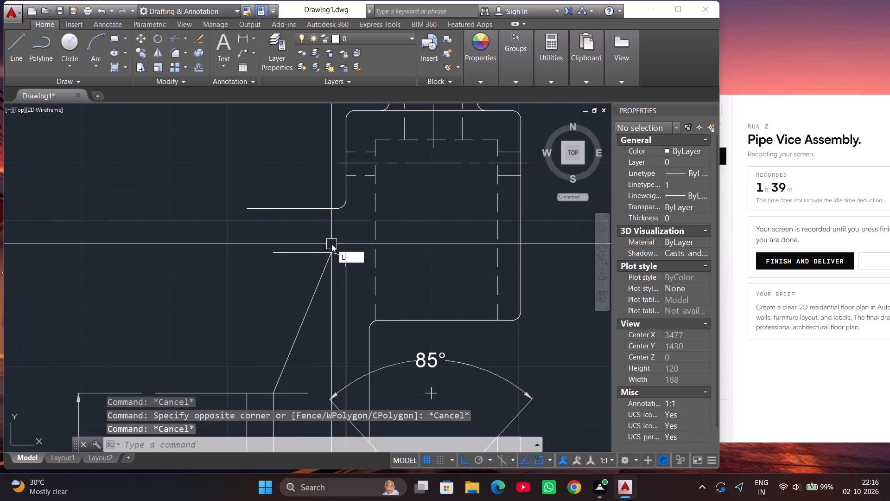
key(Return)
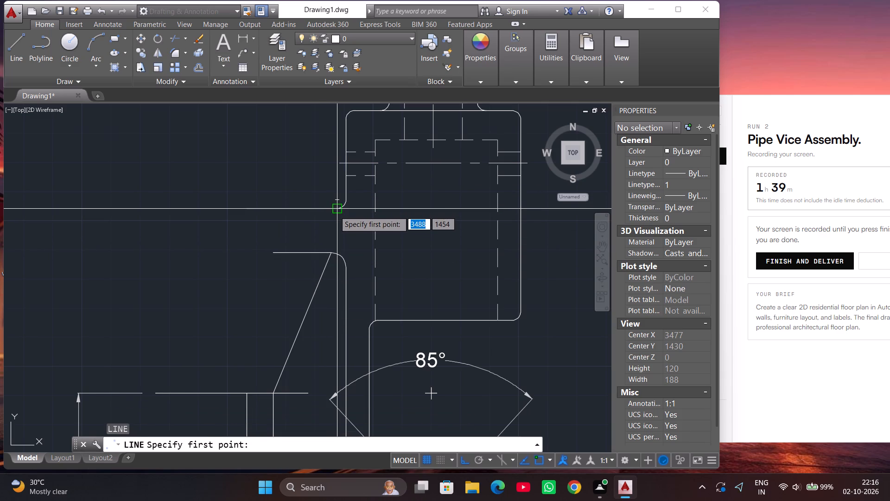
click(335, 211)
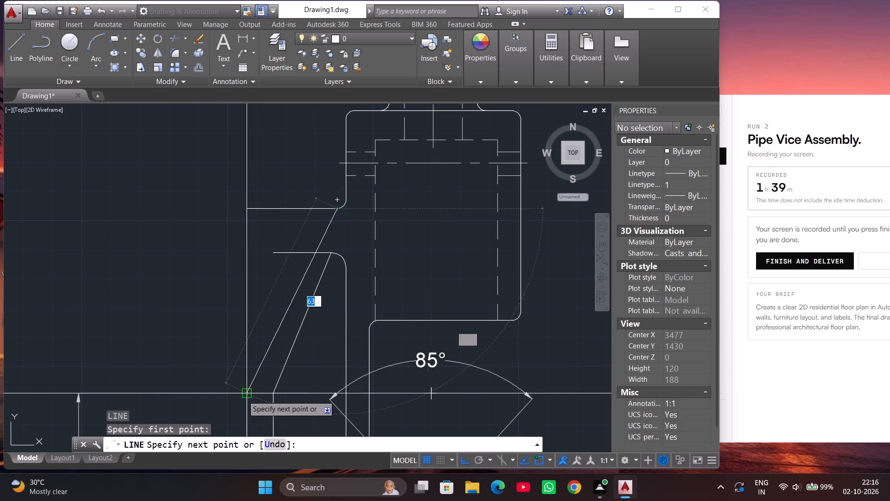
click(243, 396)
key(Escape)
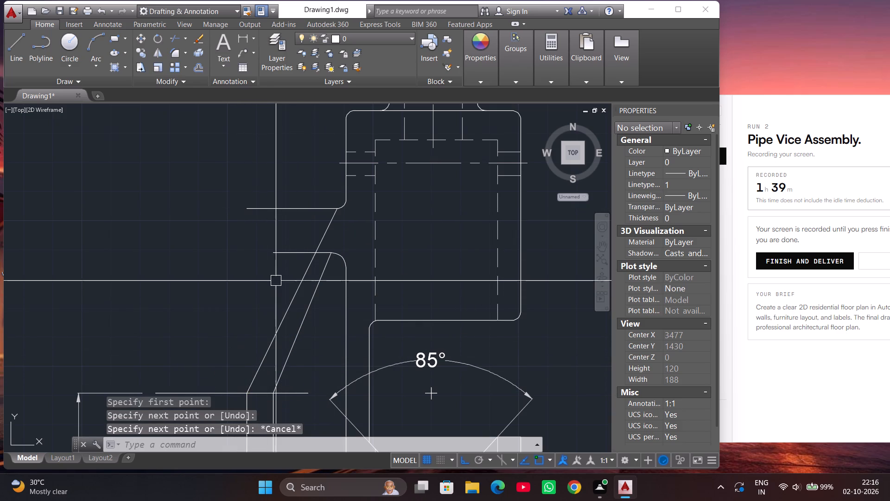
Erase the two horizontal rib lines beside the body.
click(303, 211)
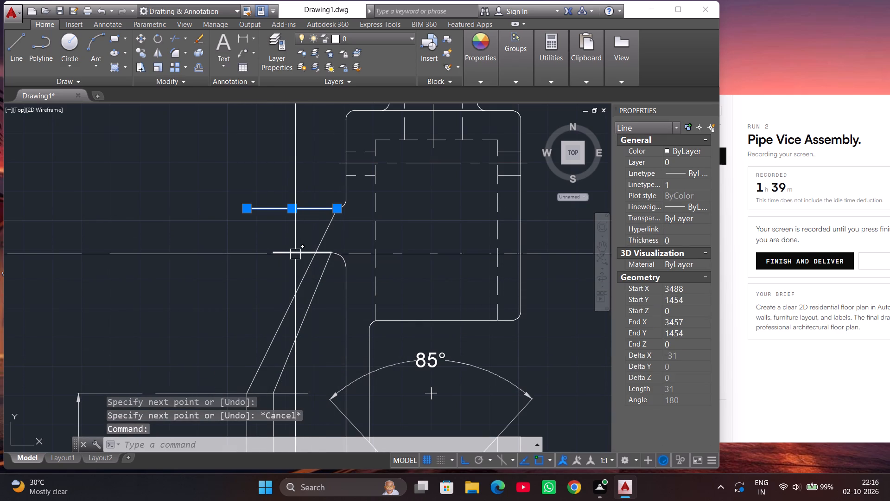
click(295, 254)
key(Delete)
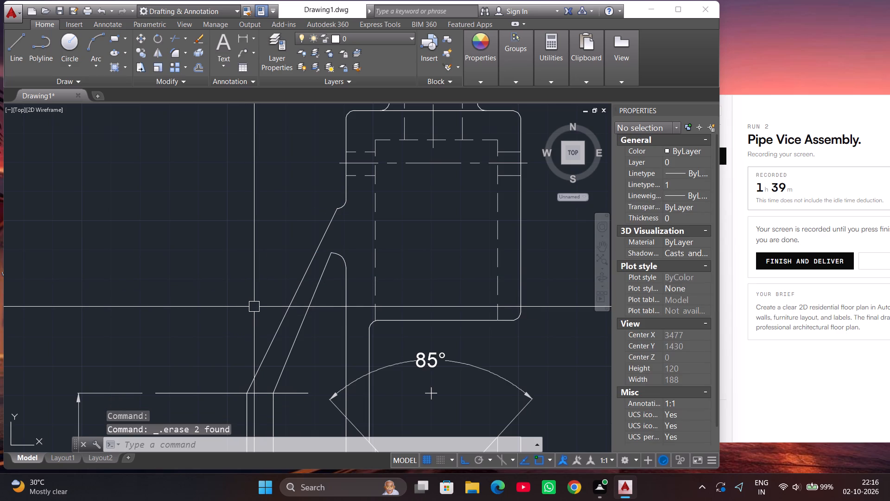
Fillet the body's small corner arc and the outer sloping rib line with radius 65.
key(f)
key(Return)
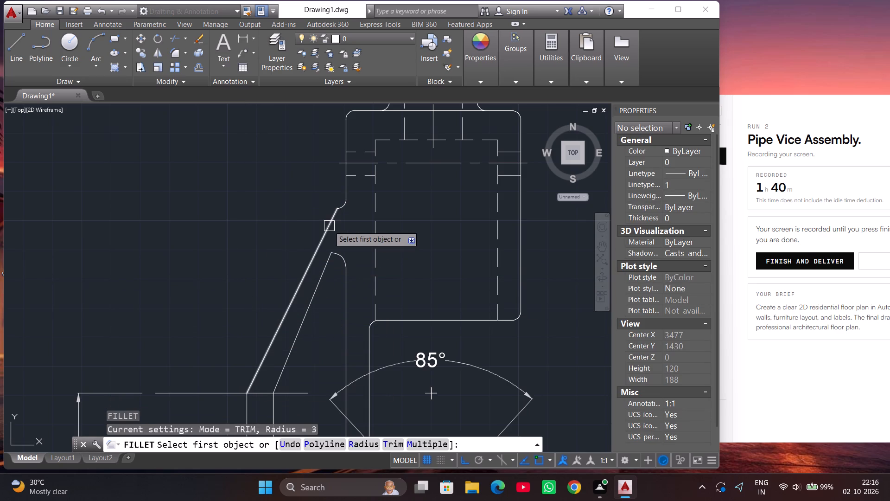
click(363, 441)
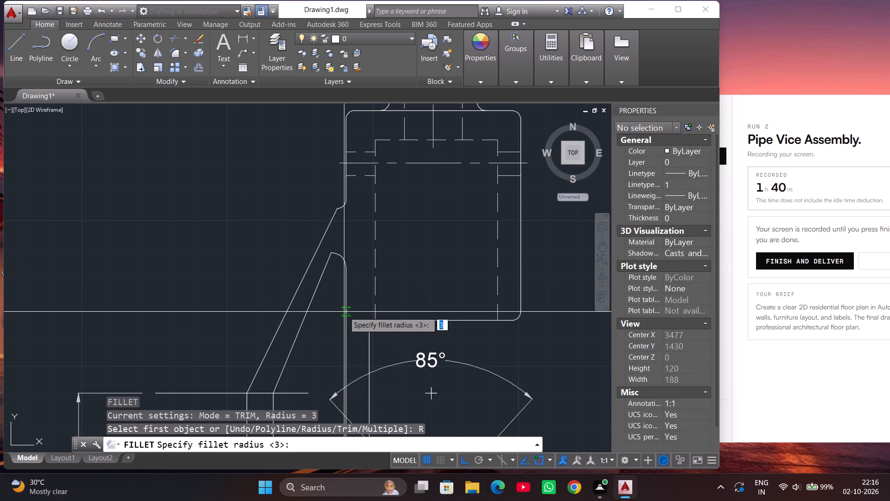
text(65)
key(Return)
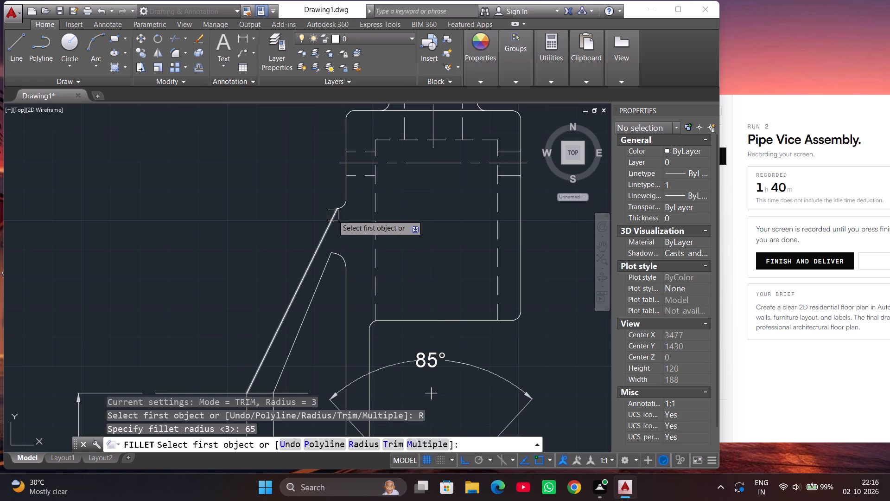
scroll(342, 204, up, 2)
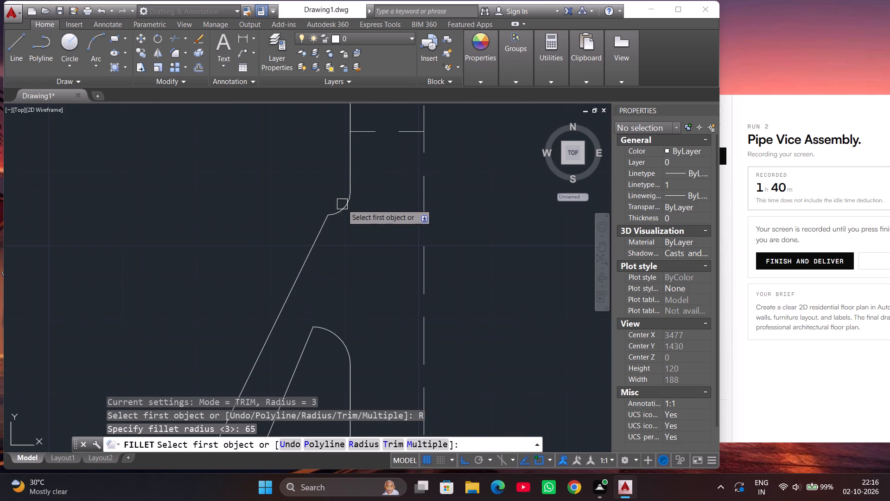
click(342, 208)
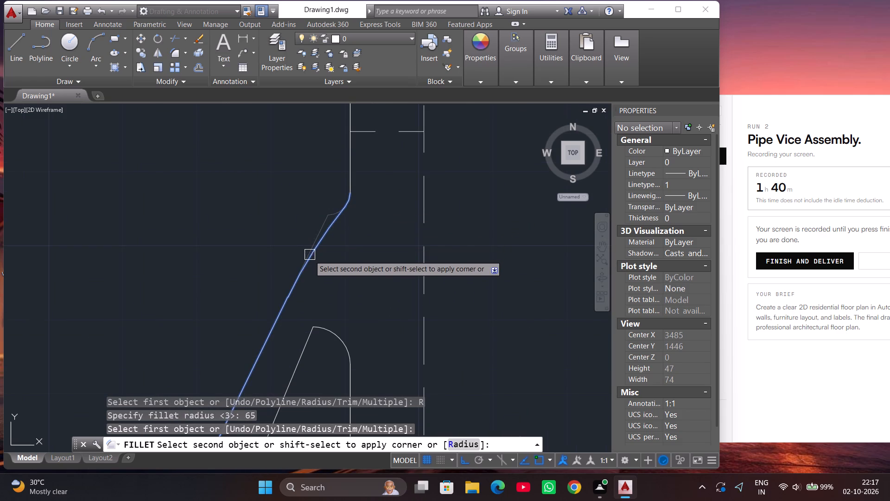
click(310, 259)
scroll(278, 202, down, 3)
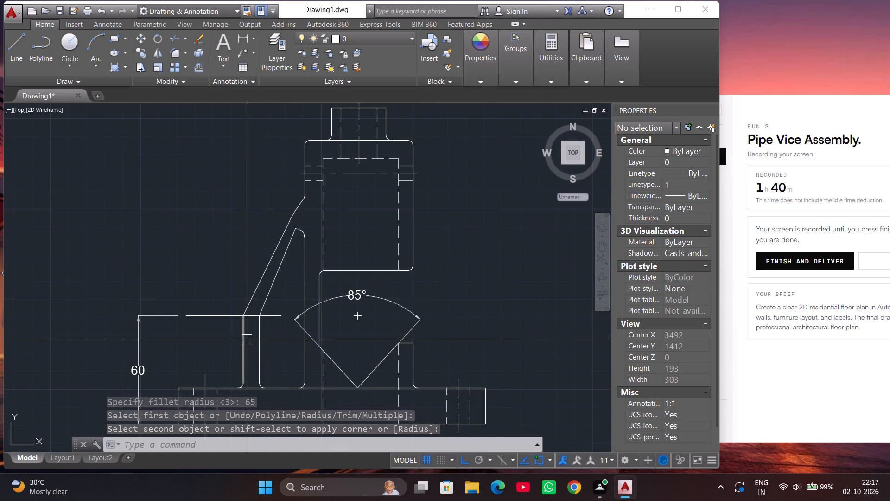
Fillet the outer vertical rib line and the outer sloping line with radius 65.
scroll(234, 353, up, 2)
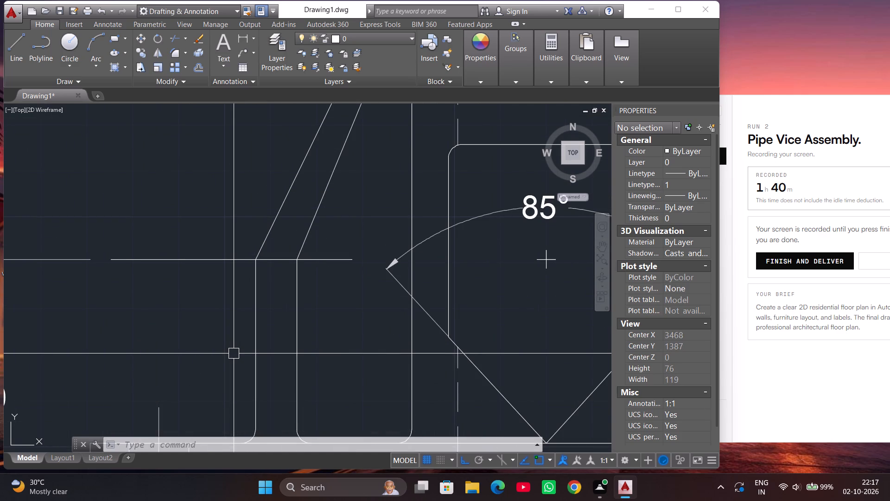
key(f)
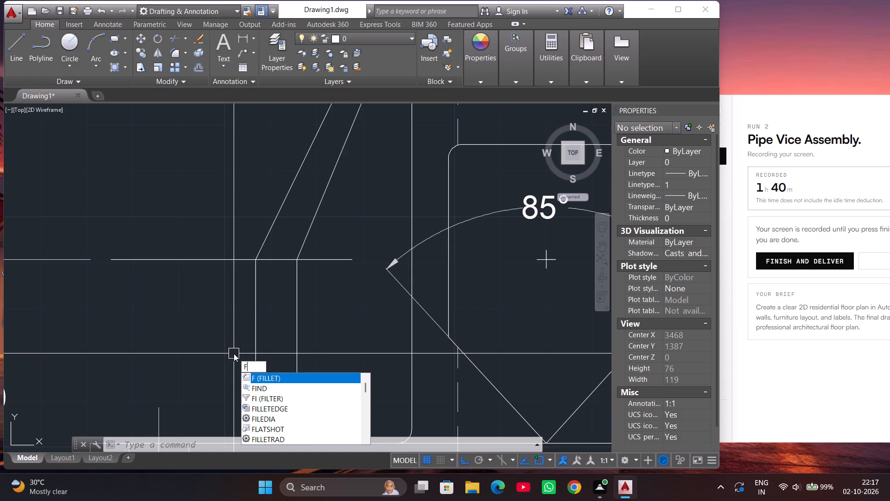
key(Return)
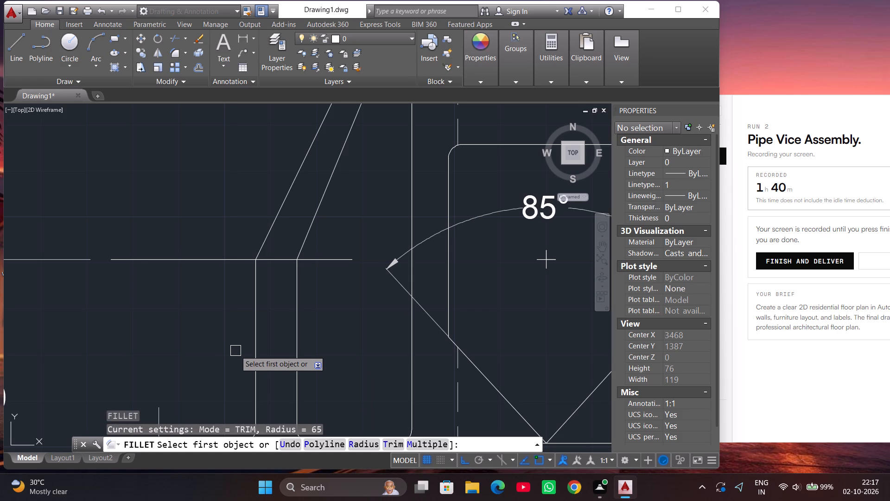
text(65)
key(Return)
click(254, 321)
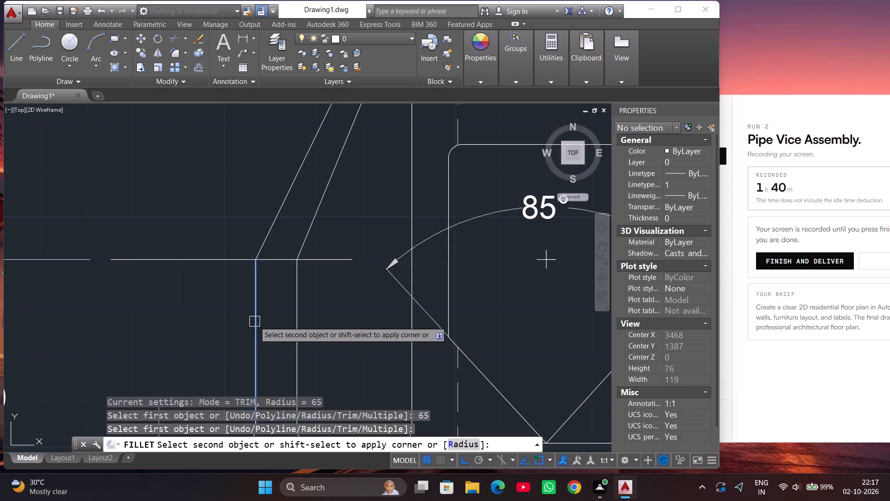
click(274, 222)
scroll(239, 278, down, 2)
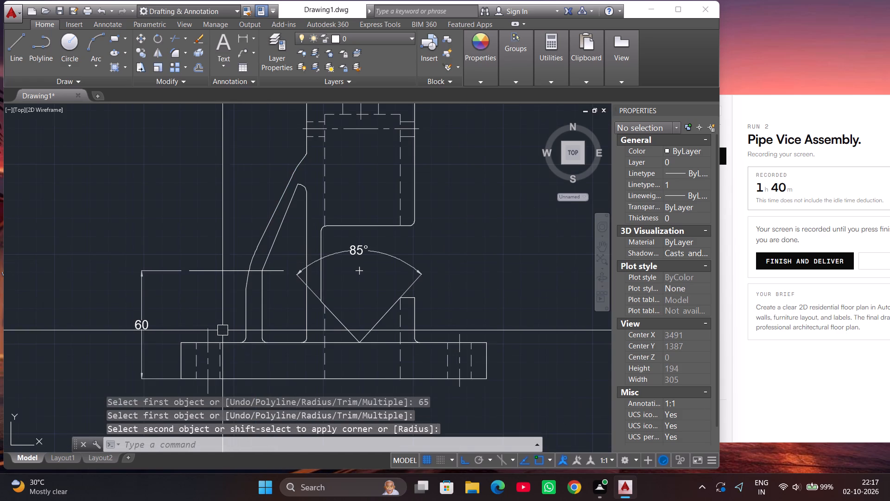
Erase the straight outer sloping line between the two radius 65 fillet arcs.
click(267, 225)
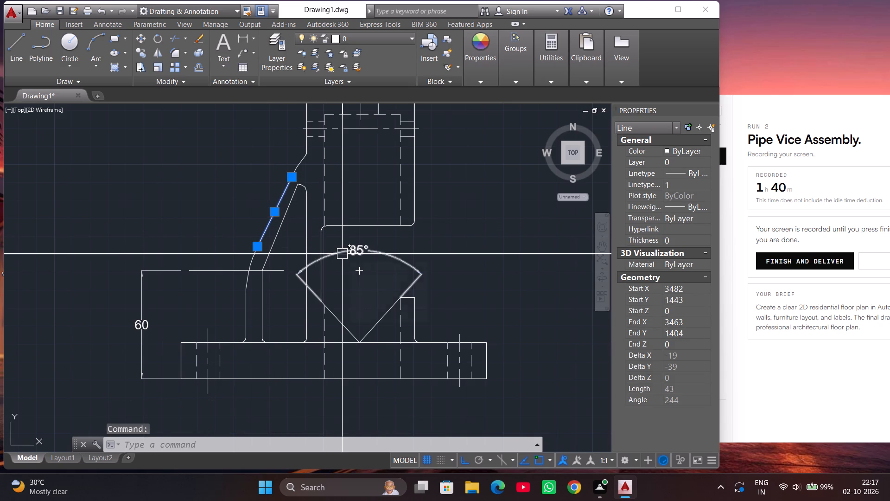
key(Delete)
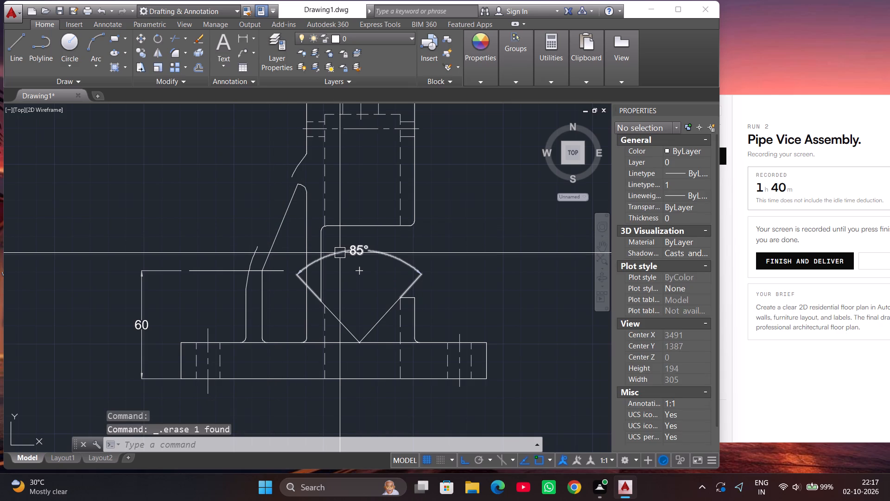
Draw a three-point arc from near the outer vertical rib line's top through the lower fillet arc's upper end to the upper fillet arc's midpoint.
click(98, 46)
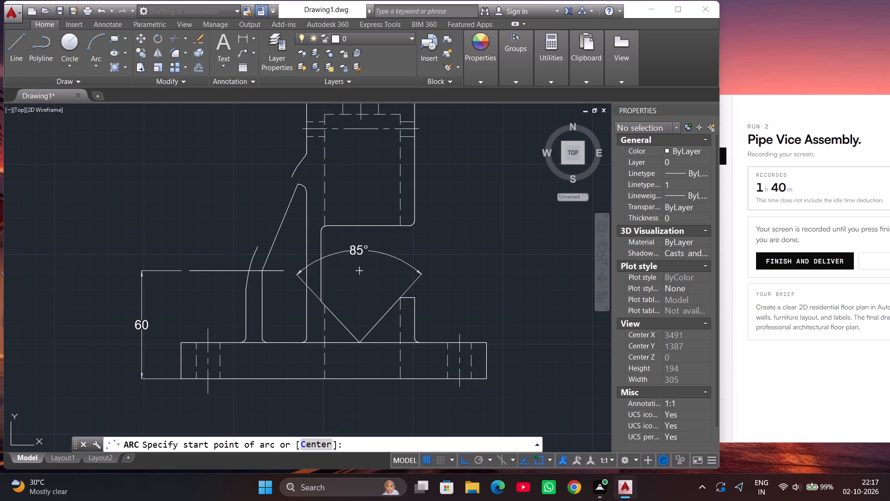
click(246, 290)
click(254, 248)
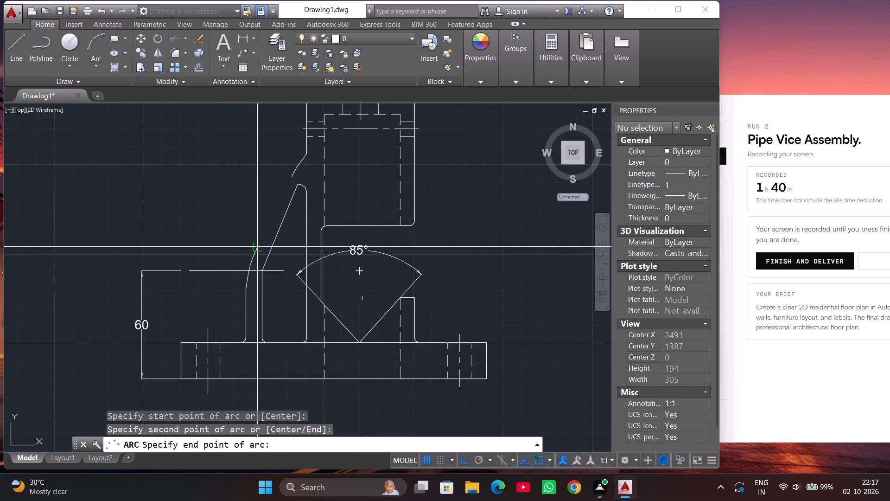
click(299, 161)
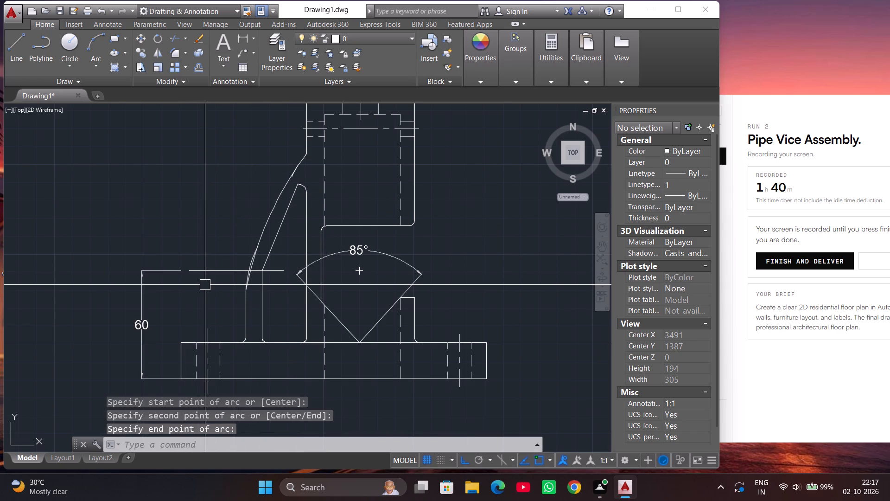
Stretch the new outer rib arc's midpoint outward, giving it a radius of about 70.
click(266, 226)
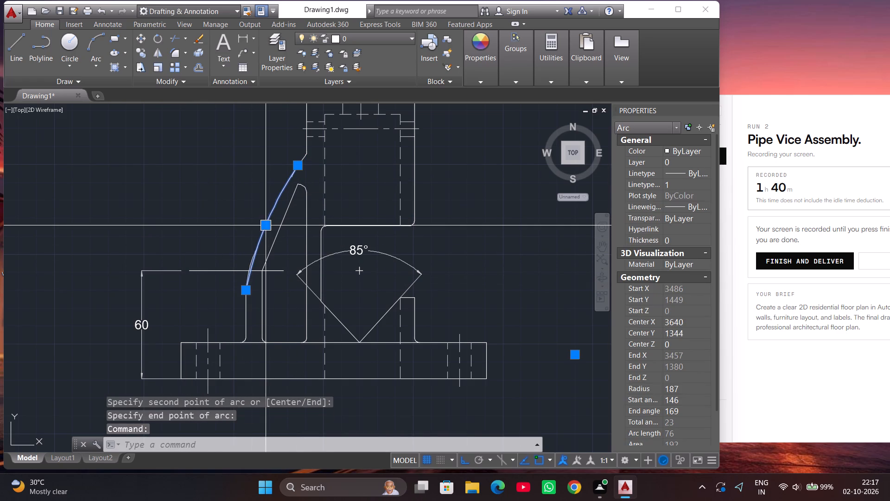
click(267, 225)
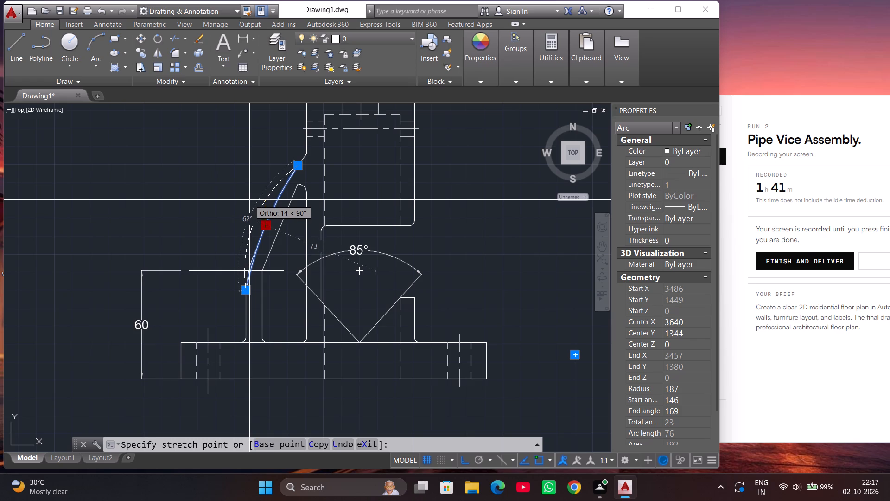
click(250, 199)
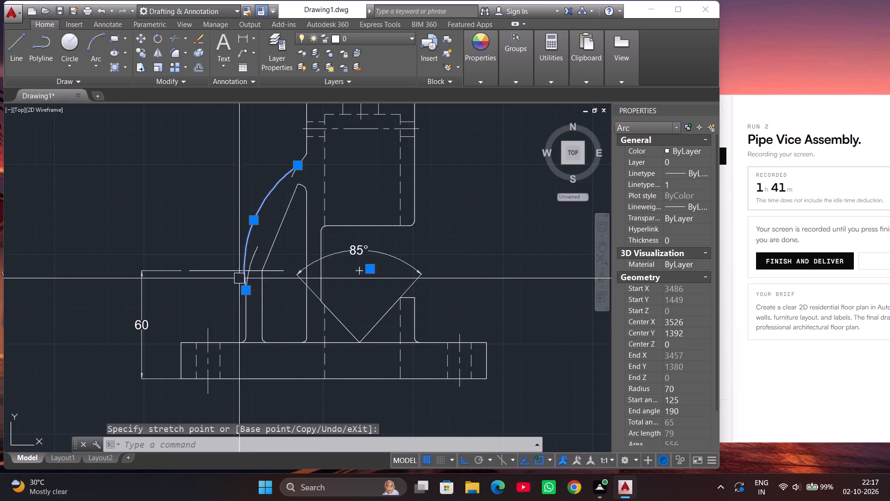
key(Escape)
Erase the leftover lower radius 65 fillet arc beneath the outer rib arc.
click(254, 257)
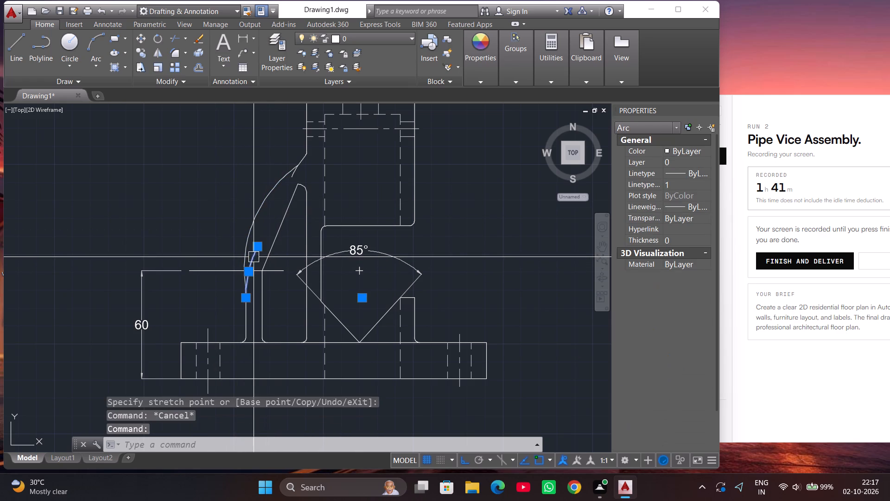
key(Delete)
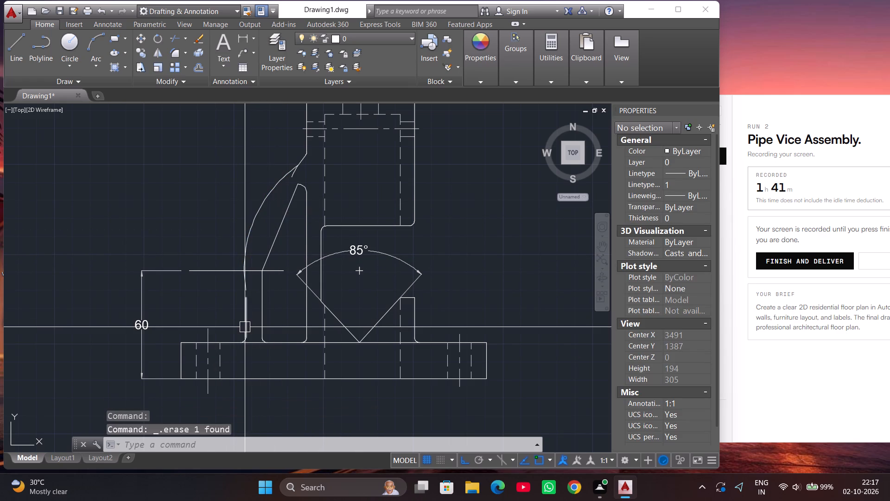
Stretch the outer rib arc's lower end up to the horizontal line at the 60-high level.
scroll(238, 300, up, 2)
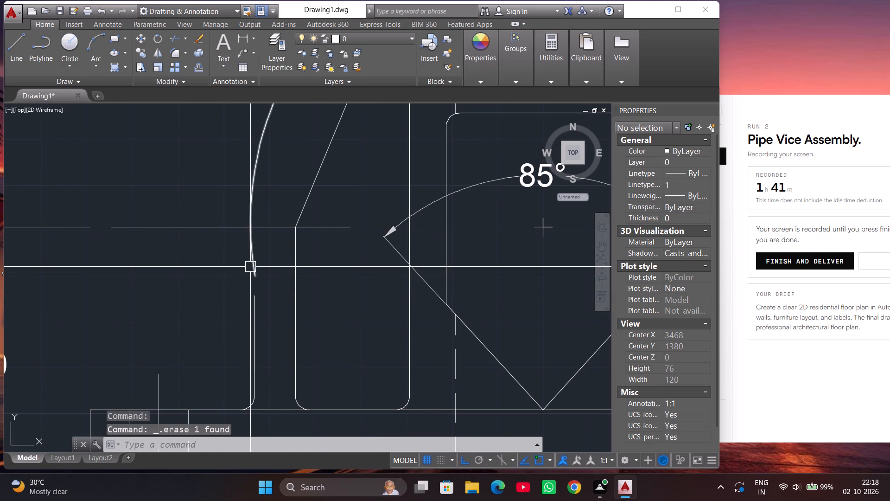
click(253, 263)
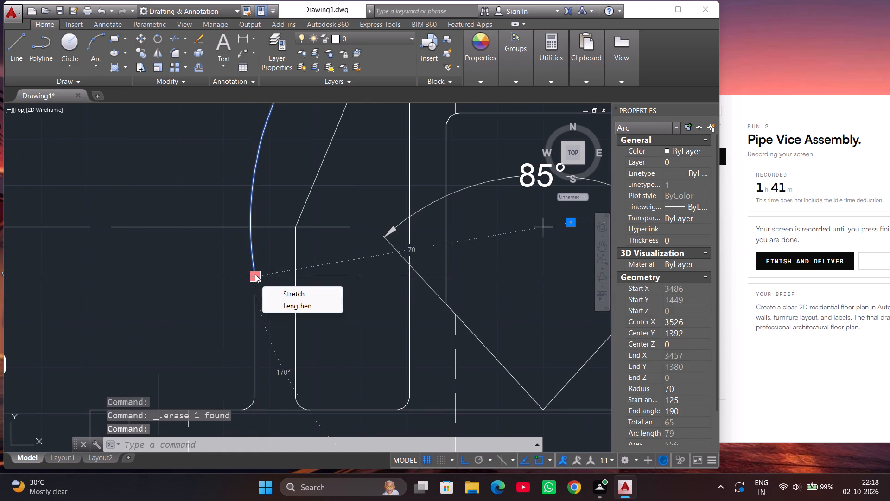
click(255, 274)
click(250, 227)
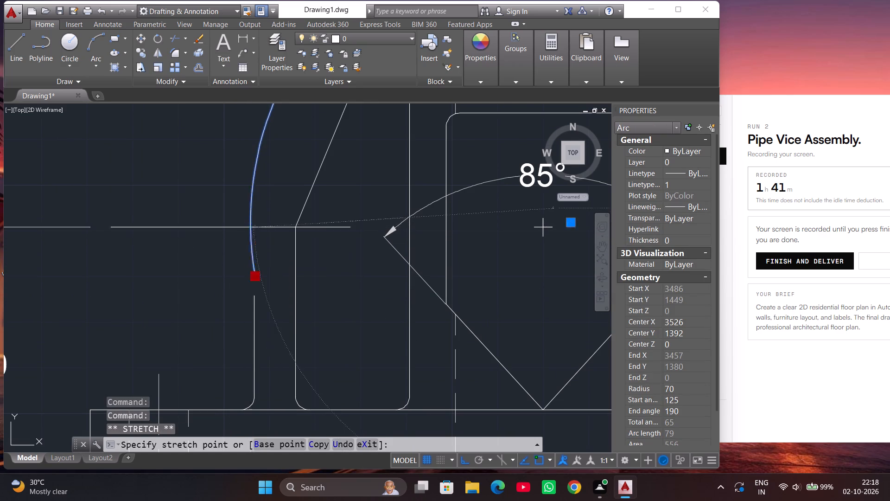
Extend the outer vertical rib line's upper end to the horizontal line at the 60-high level.
click(253, 317)
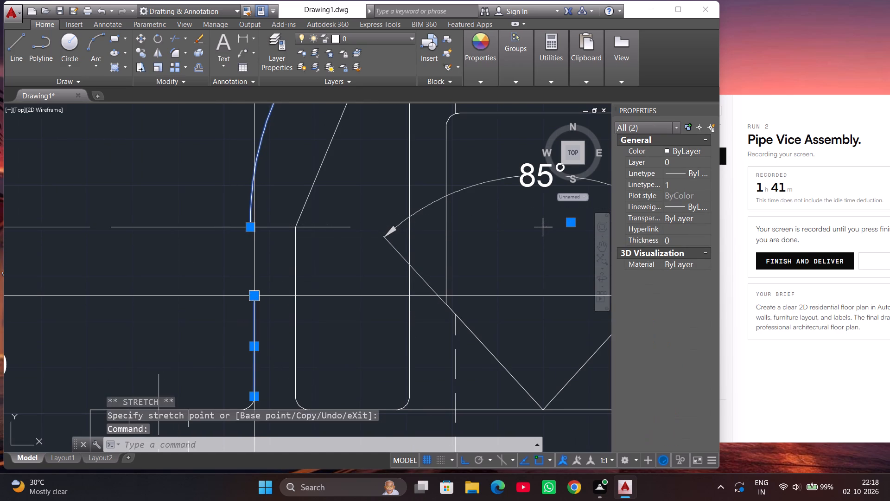
click(255, 296)
click(255, 230)
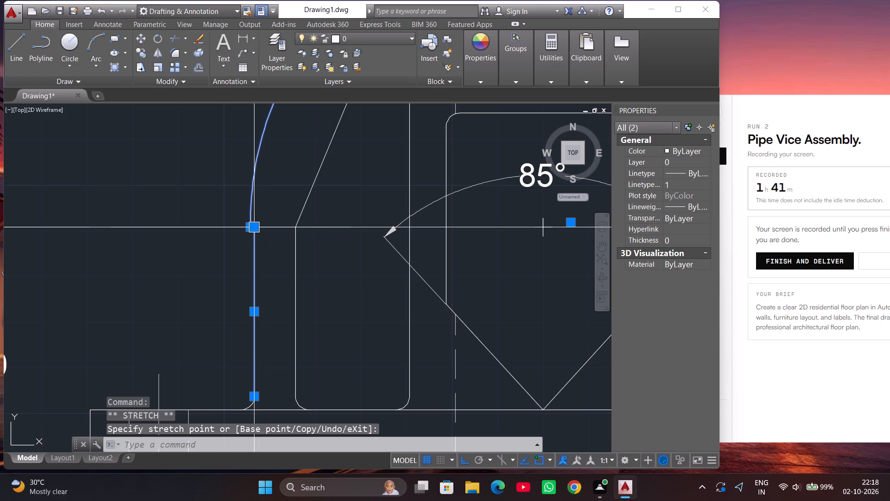
Join the outer rib arc's lower end to the outer vertical rib line's upper end at the 60-high level.
scroll(242, 228, up, 2)
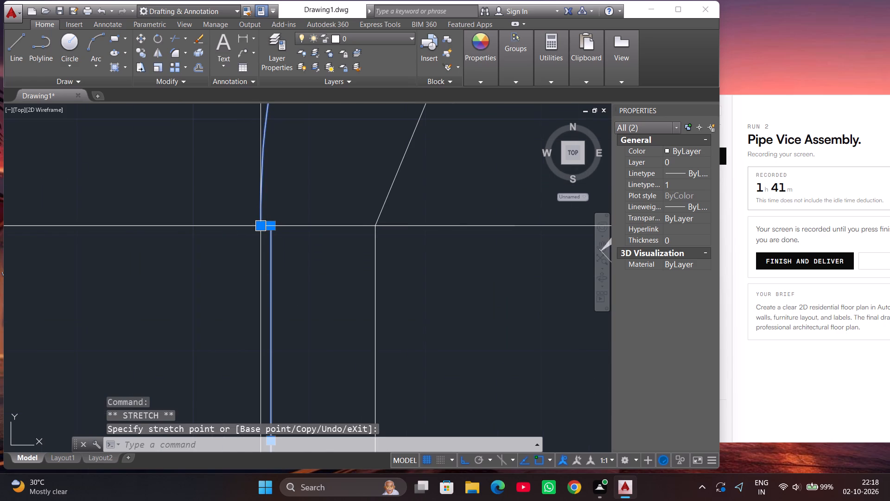
click(256, 225)
click(267, 224)
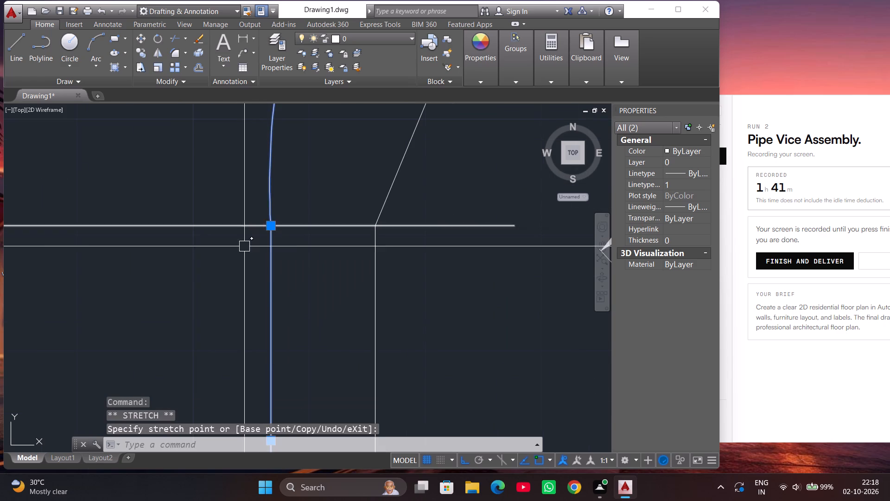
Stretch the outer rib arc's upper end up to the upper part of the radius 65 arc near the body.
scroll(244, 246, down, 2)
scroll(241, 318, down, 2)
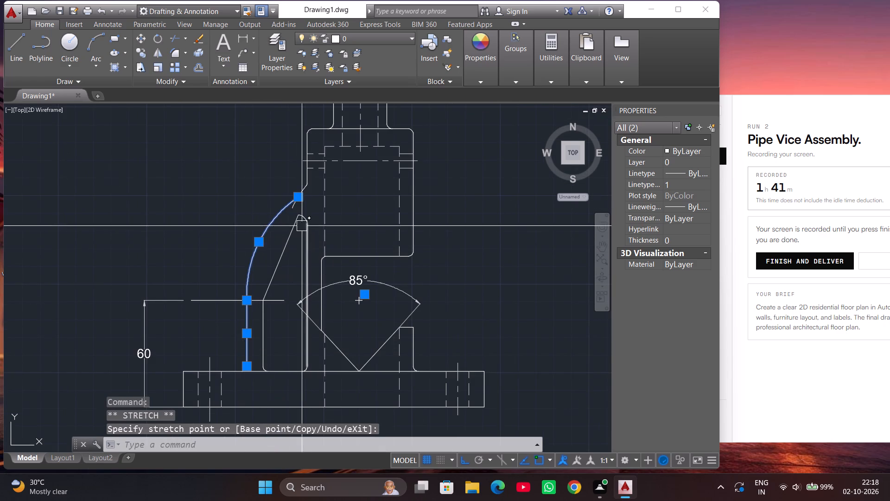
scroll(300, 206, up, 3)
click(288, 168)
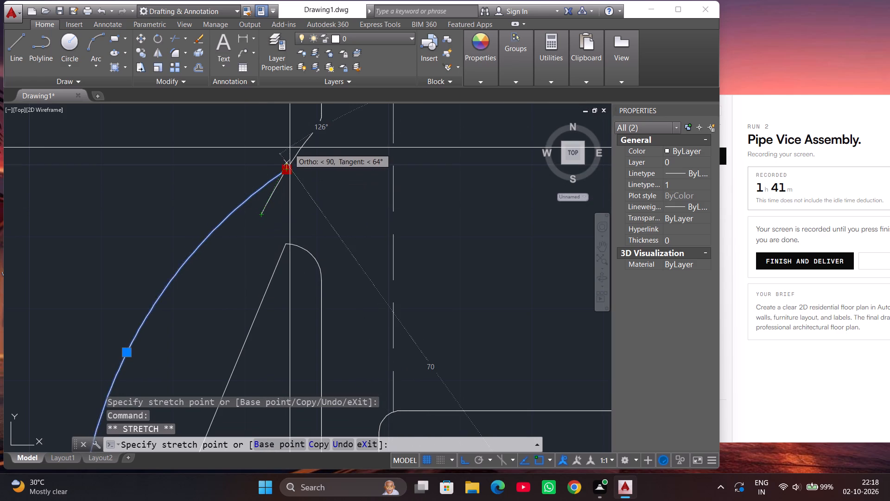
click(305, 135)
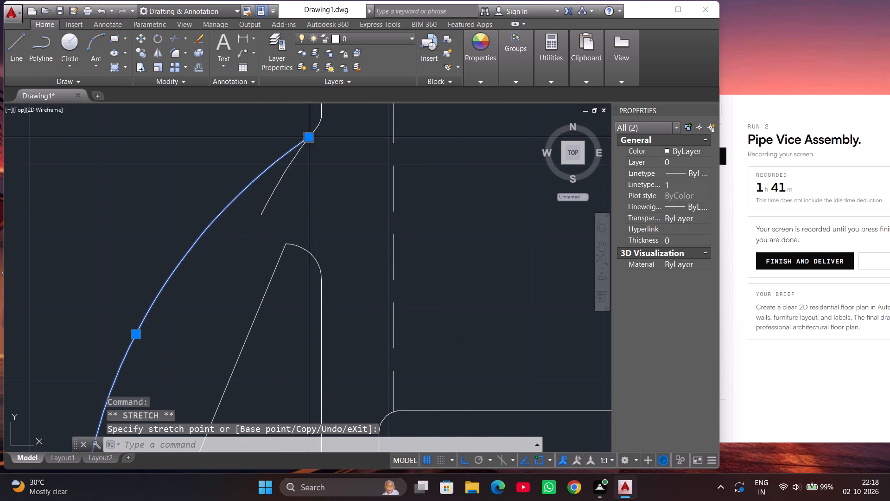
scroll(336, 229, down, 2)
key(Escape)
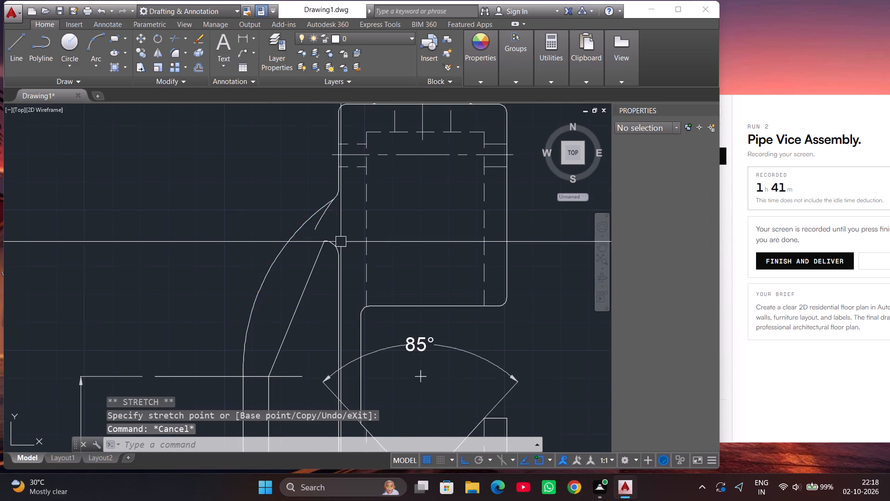
Erase the leftover upper radius 65 arc between the outer rib arc and the body.
click(315, 223)
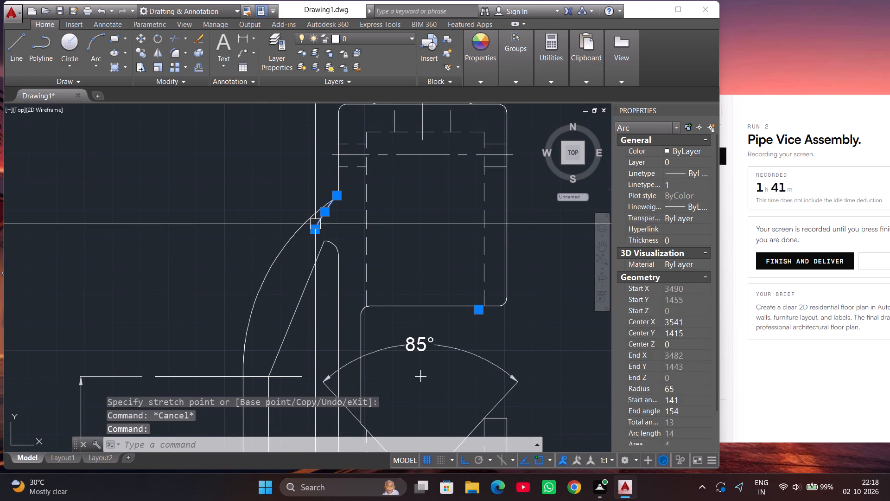
key(Delete)
Stretch the outer rib arc's upper end to the lower end of the small fillet on the body's side edge.
scroll(346, 165, up, 2)
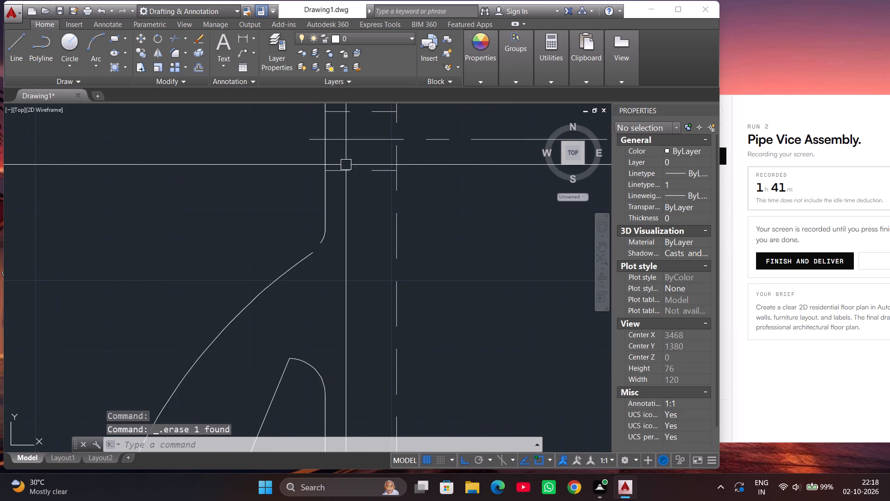
click(306, 262)
scroll(316, 253, up, 3)
click(305, 252)
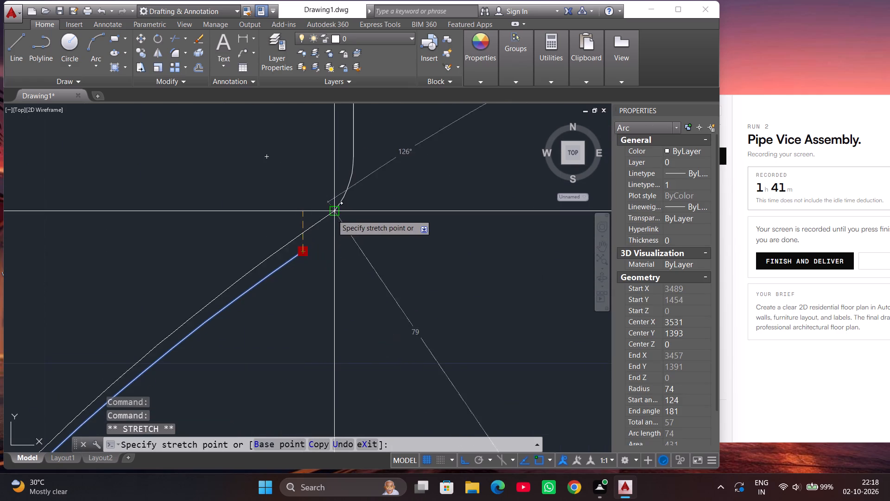
click(332, 215)
scroll(296, 272, down, 2)
key(Escape)
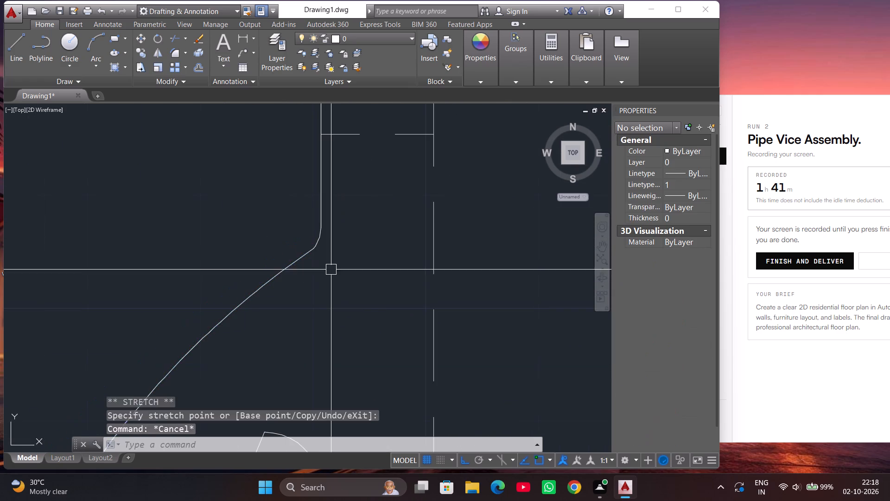
Draw a three-point arc of about radius 54 from the inner vertical rib line's top, through the sloping line, to the opening's upper fillet.
scroll(289, 226, down, 4)
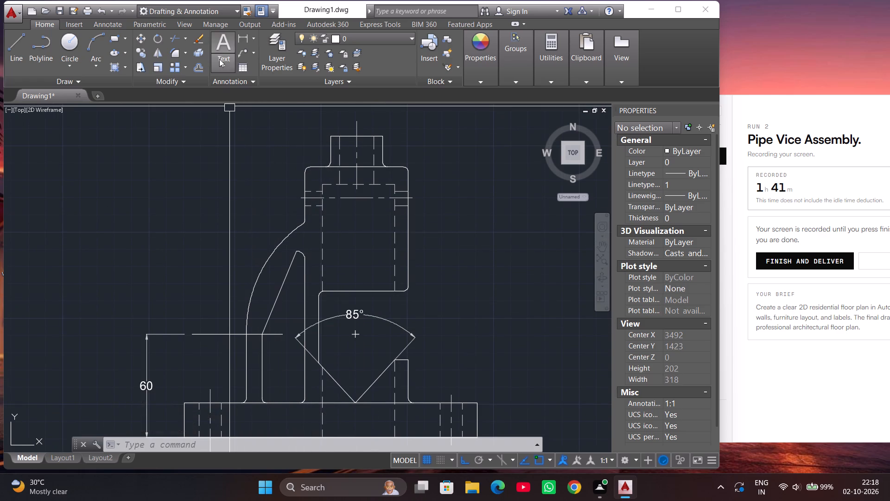
click(100, 45)
scroll(269, 335, up, 2)
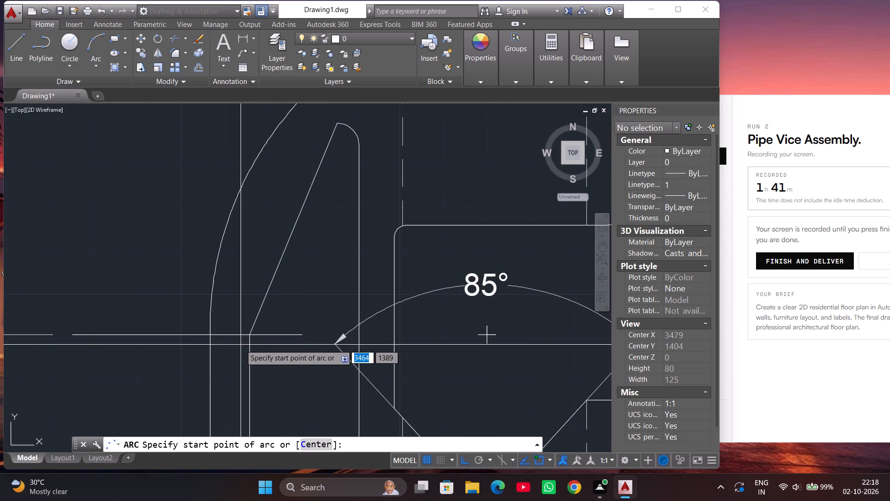
click(248, 337)
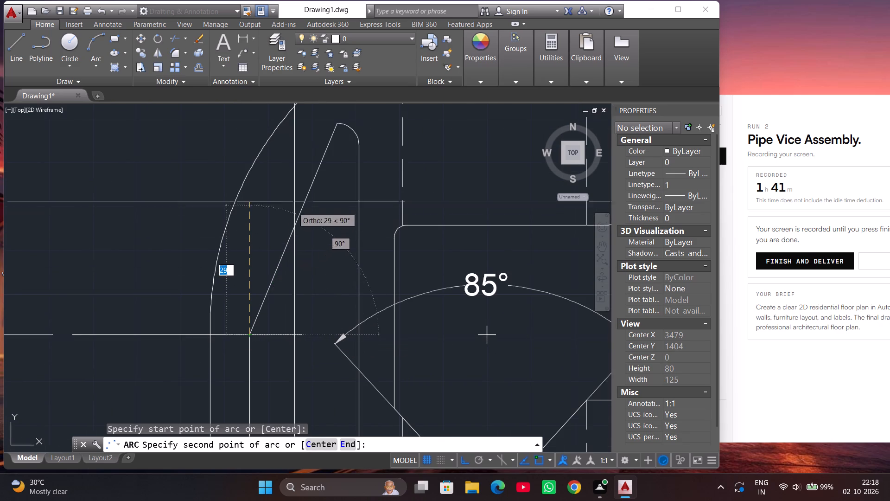
click(323, 150)
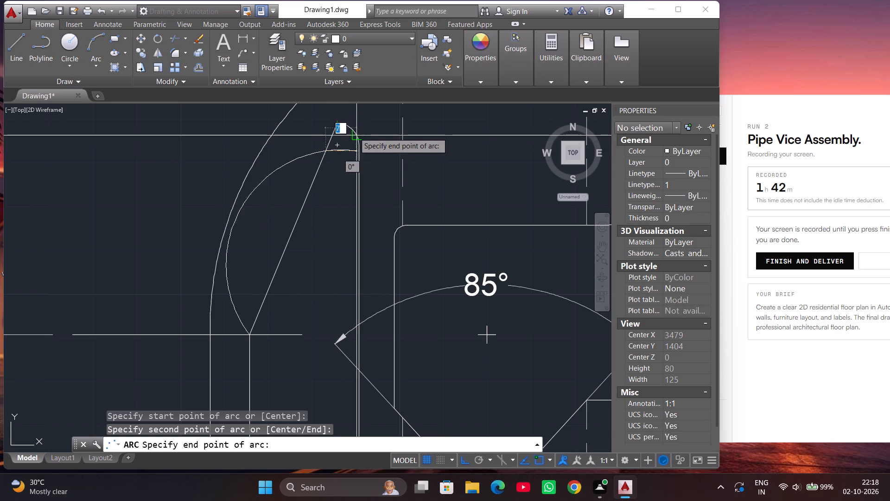
click(353, 130)
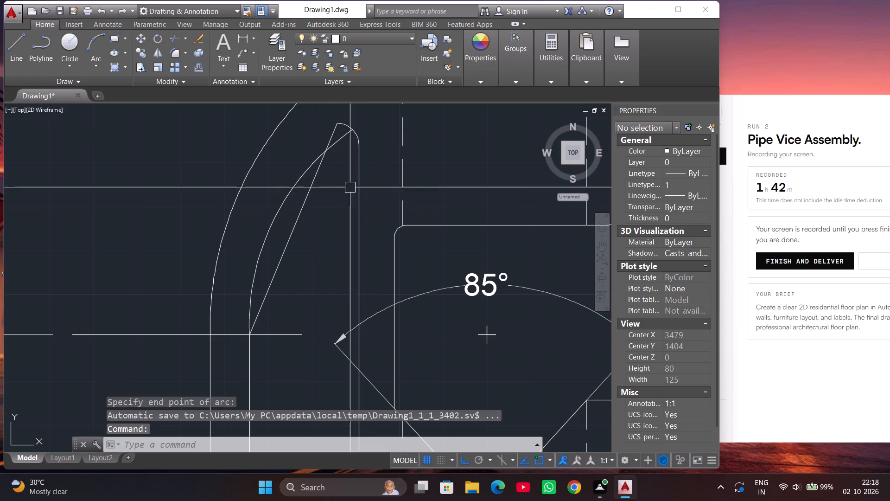
Reshape the inner rib arc by moving its upper end to the radius 5 fillet's outer end and bowing it outward to about radius 56.
click(343, 142)
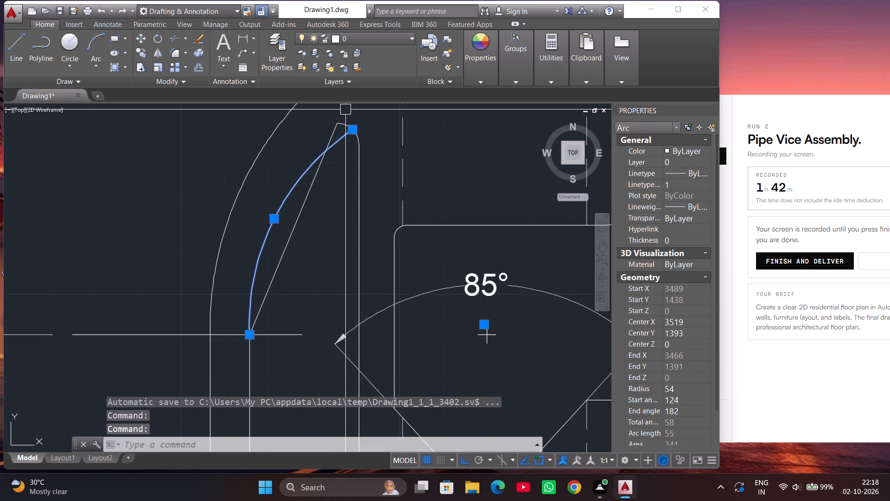
click(350, 125)
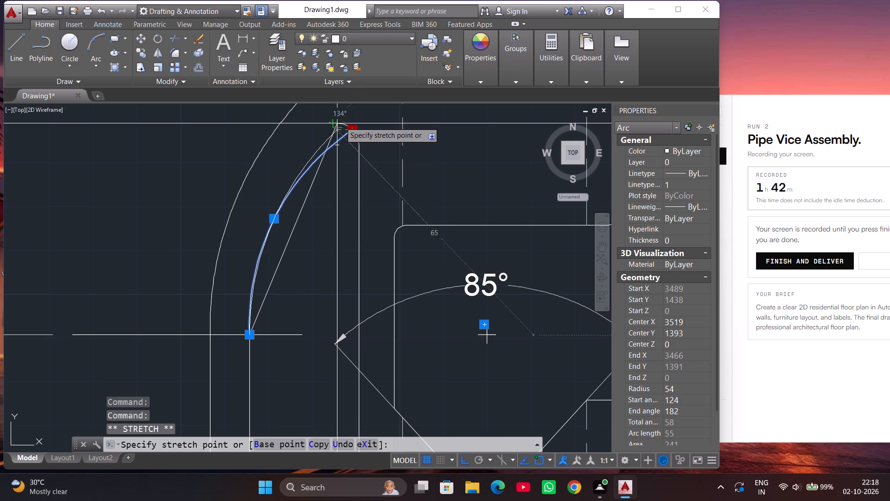
click(340, 122)
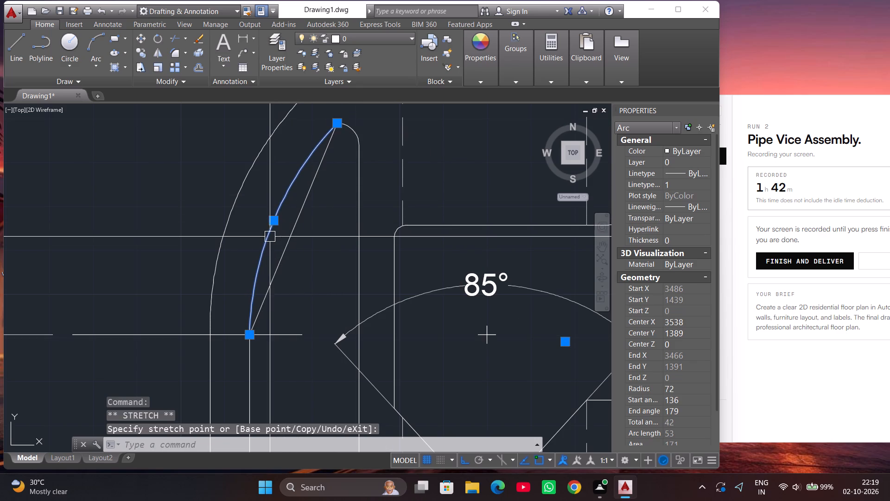
click(273, 225)
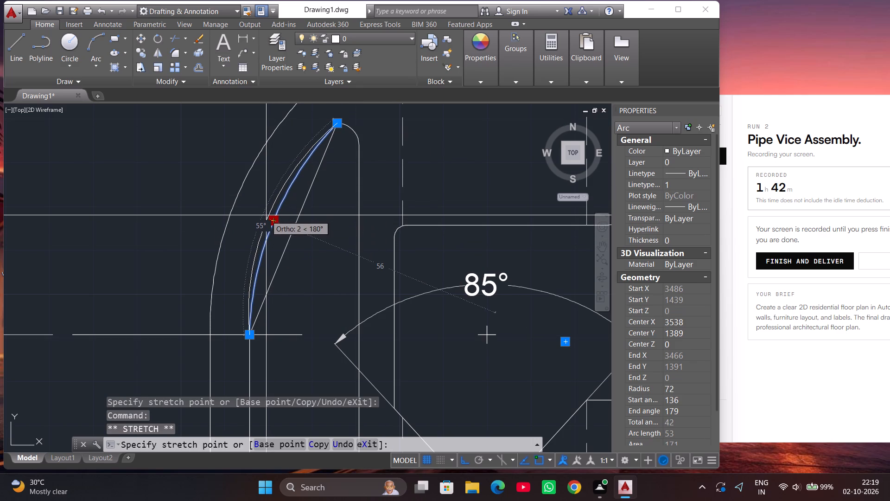
click(266, 215)
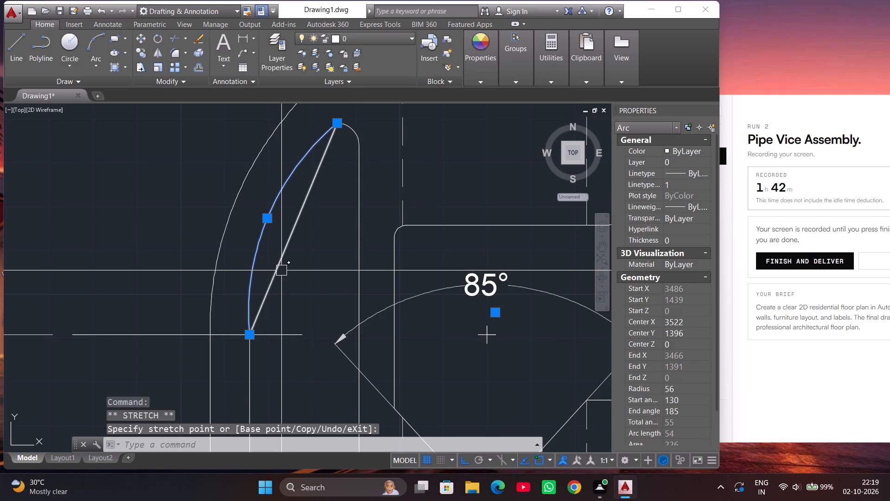
key(Escape)
Erase the sloping straight line beneath the inner rib arc.
click(270, 295)
key(Delete)
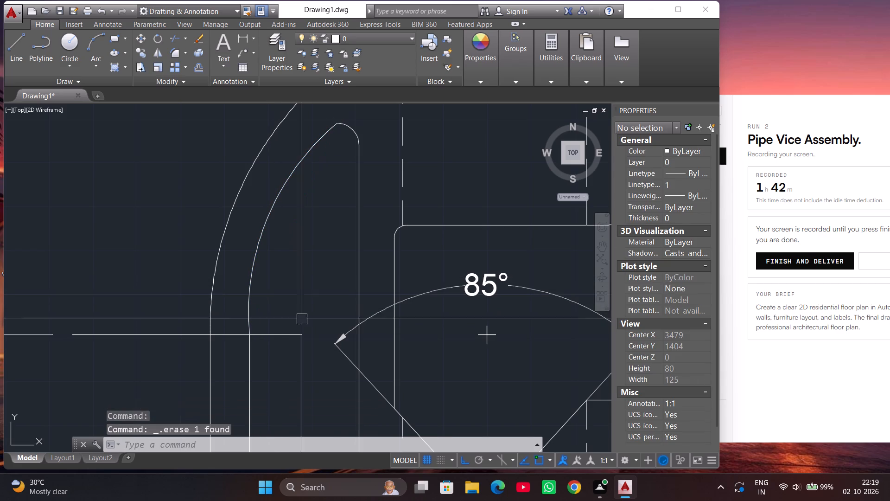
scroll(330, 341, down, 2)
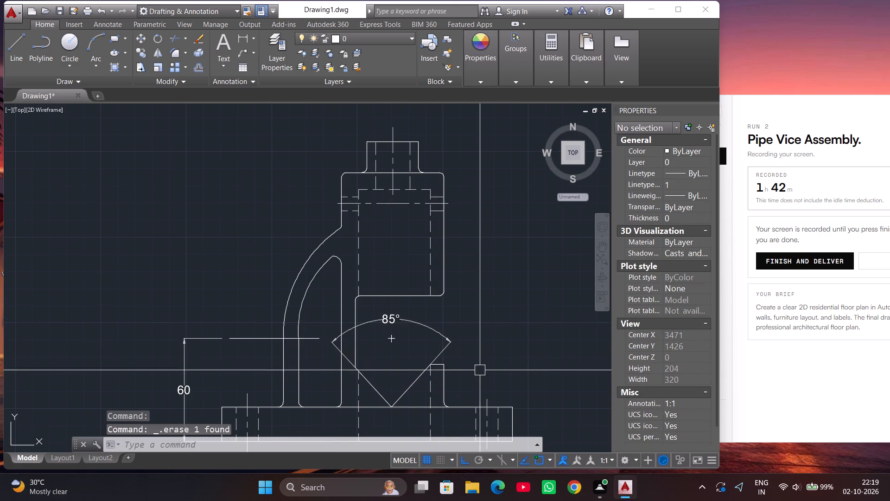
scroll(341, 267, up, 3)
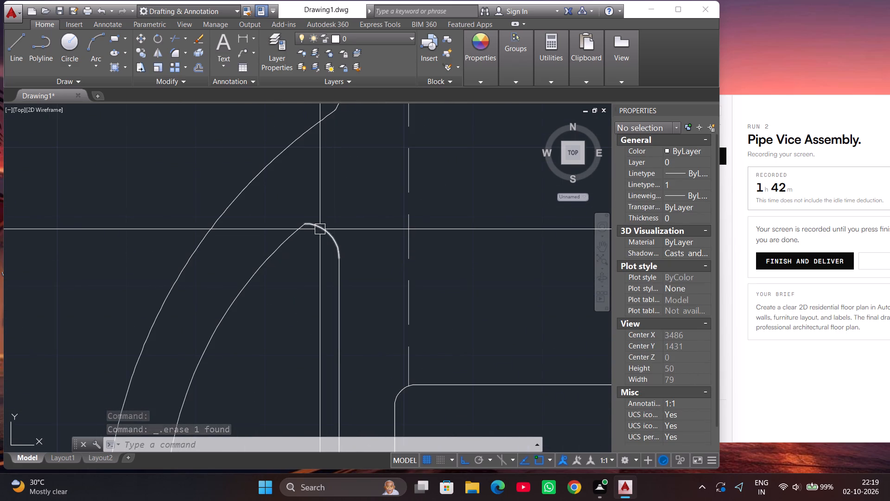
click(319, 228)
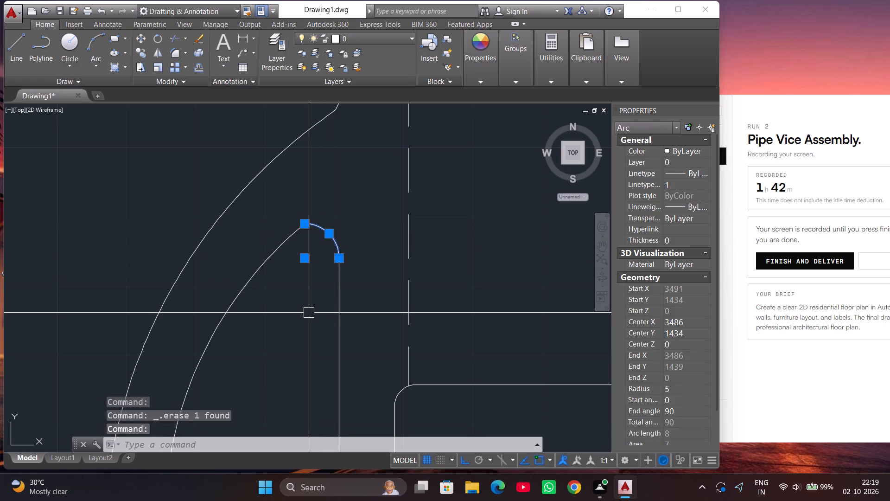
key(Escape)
Erase the horizontal construction line crossing the rib at the 60-high level.
scroll(349, 227, down, 4)
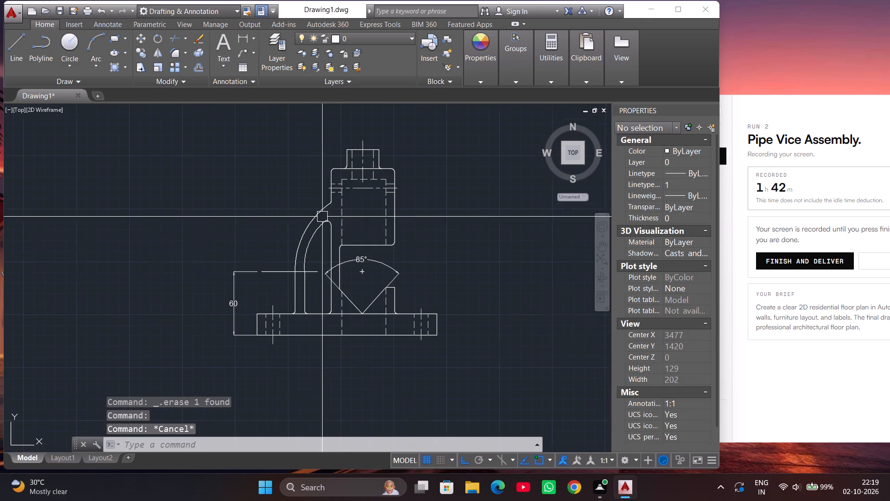
click(313, 270)
key(Delete)
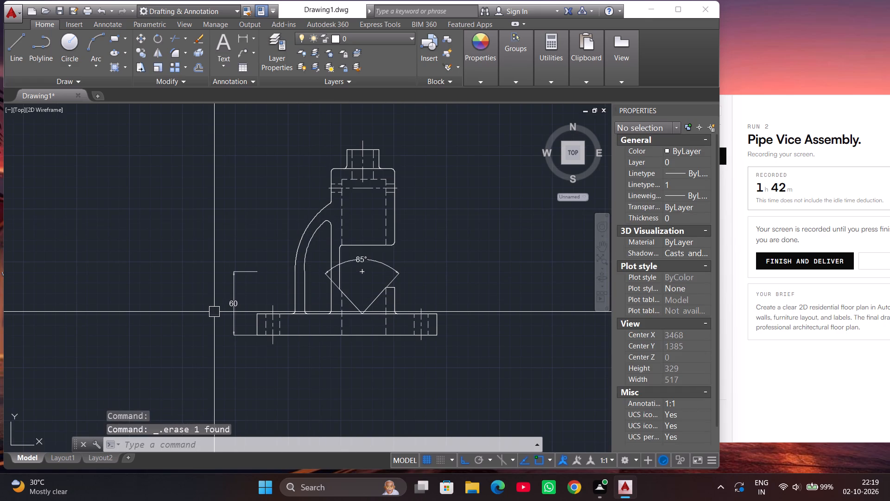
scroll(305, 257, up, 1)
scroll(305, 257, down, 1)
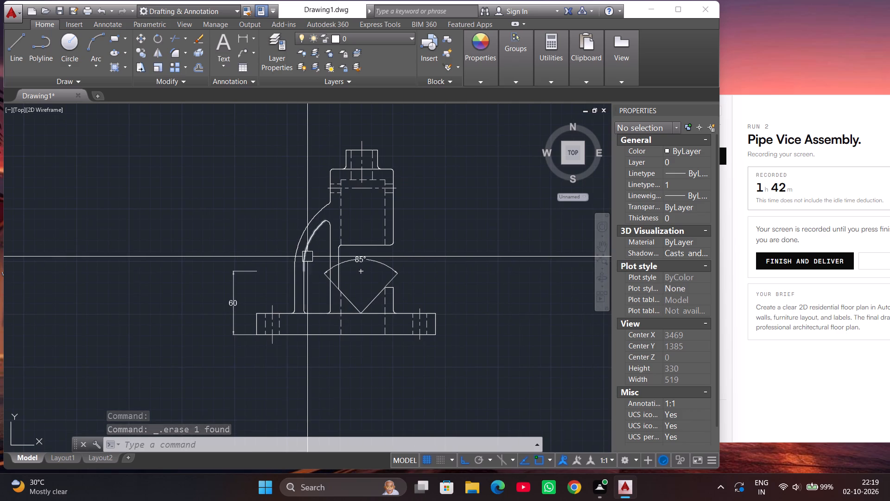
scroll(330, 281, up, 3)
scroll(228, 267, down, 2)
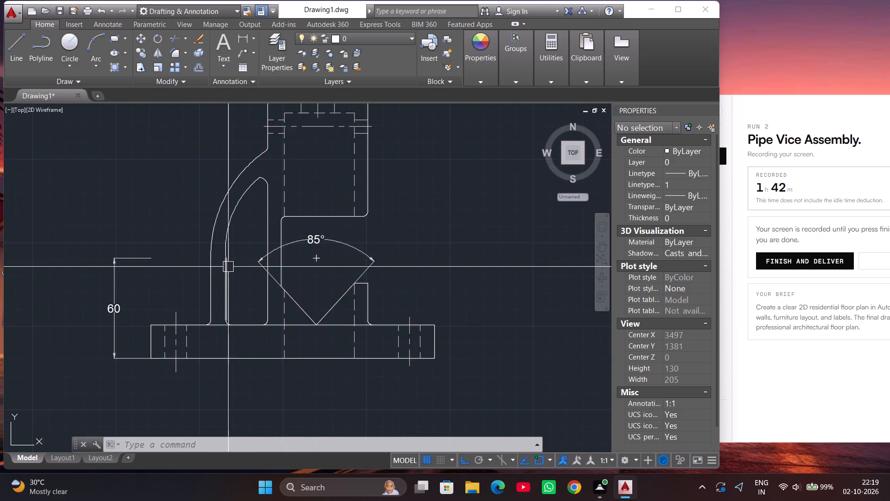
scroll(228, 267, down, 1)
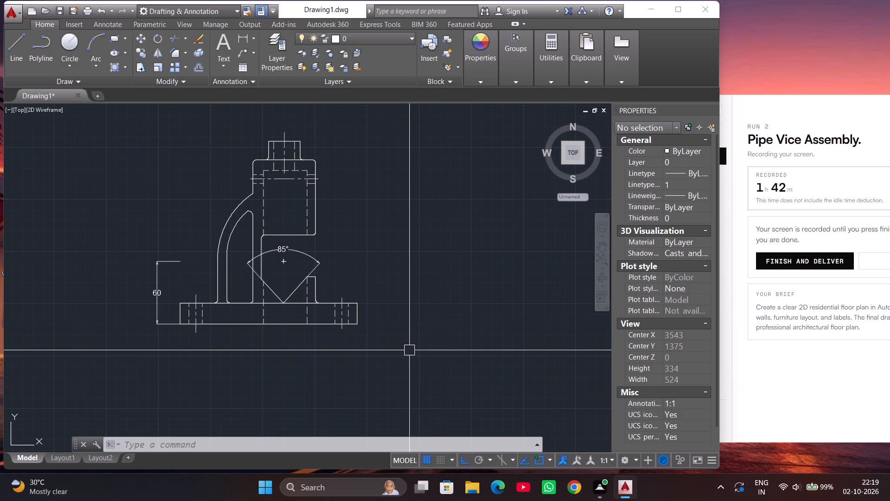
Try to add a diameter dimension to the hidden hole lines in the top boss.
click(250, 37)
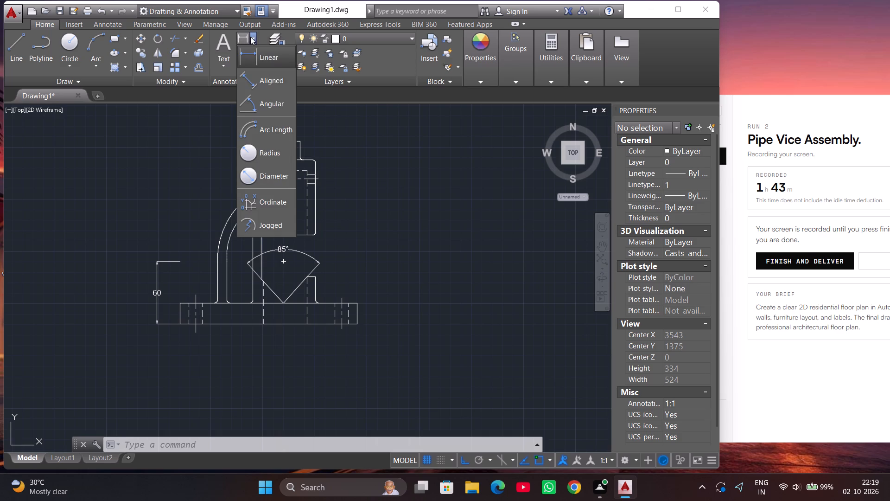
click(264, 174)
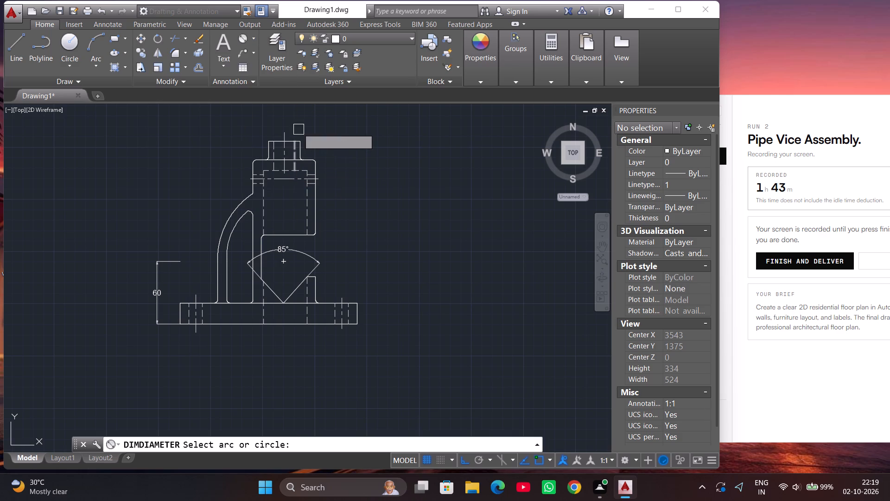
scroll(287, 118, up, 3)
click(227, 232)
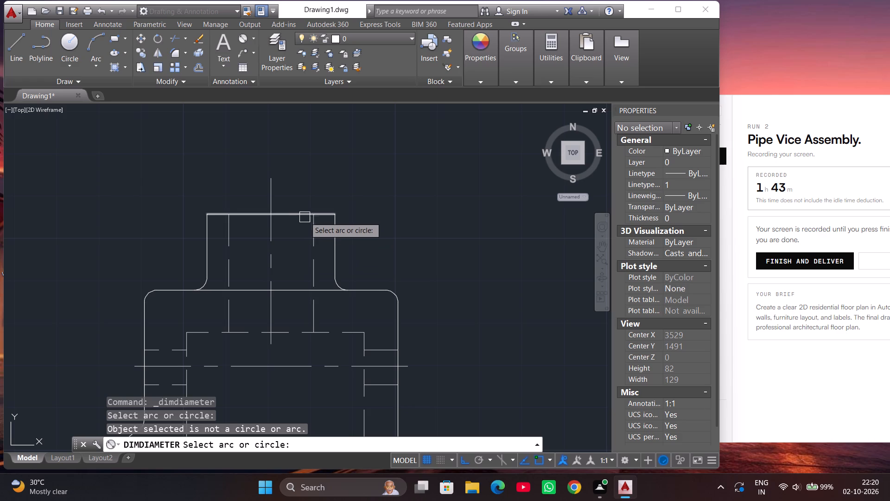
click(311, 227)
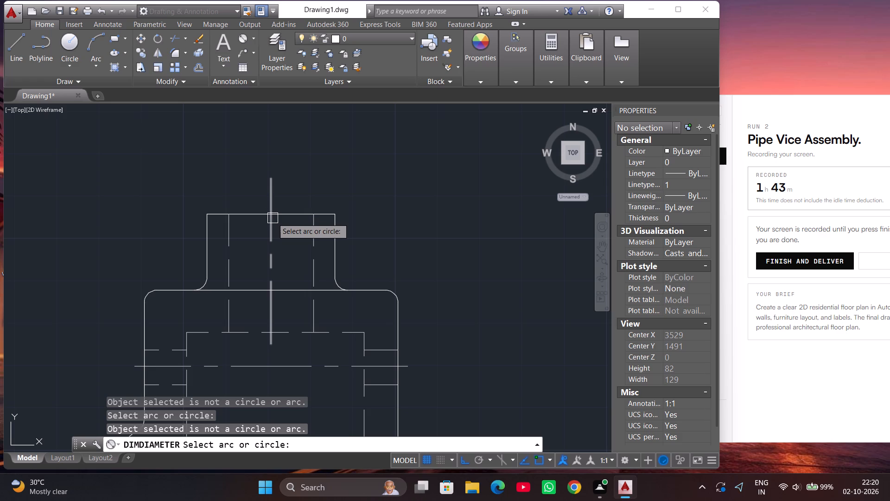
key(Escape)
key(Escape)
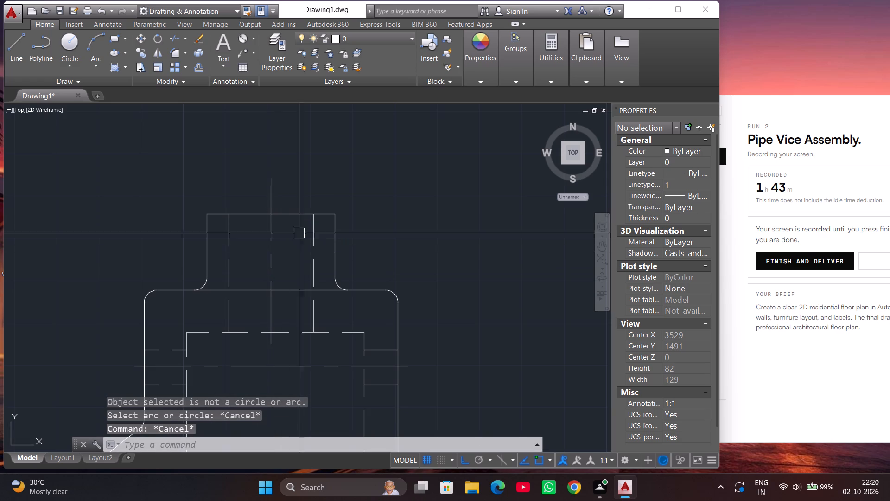
Draw a circle of about radius 10 centred on the top boss's vertical centreline, spanning the hidden hole lines.
click(77, 46)
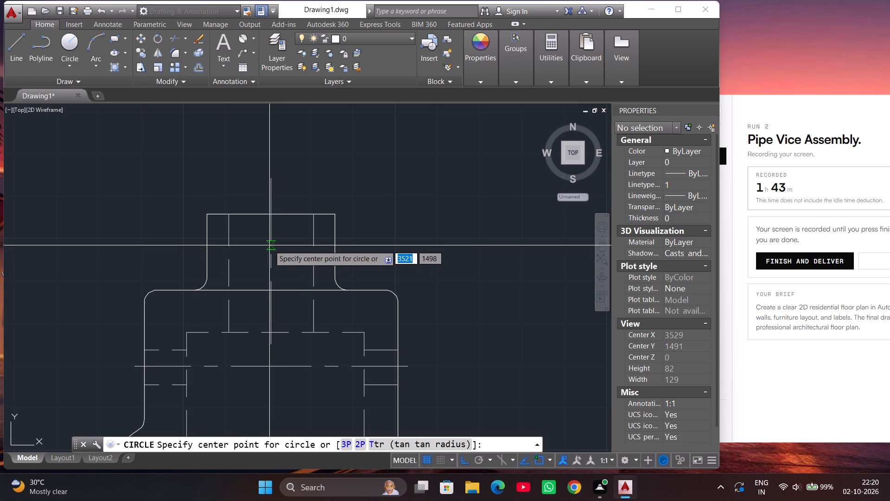
click(269, 245)
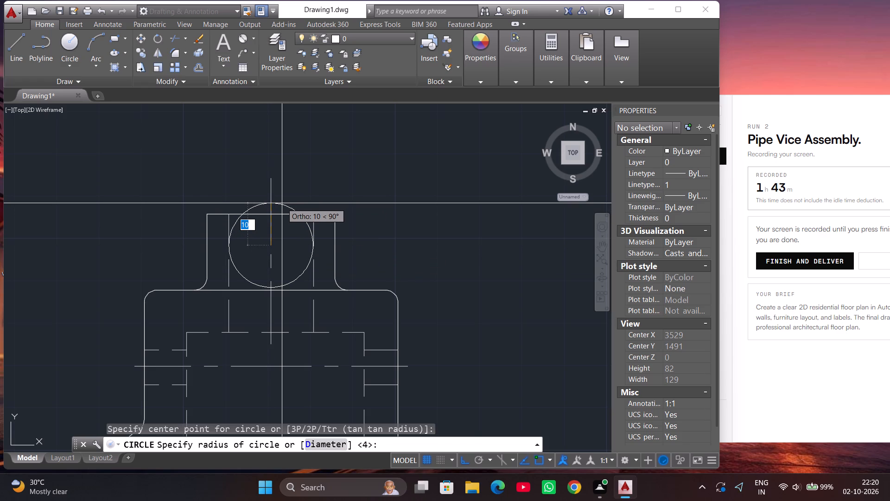
click(282, 203)
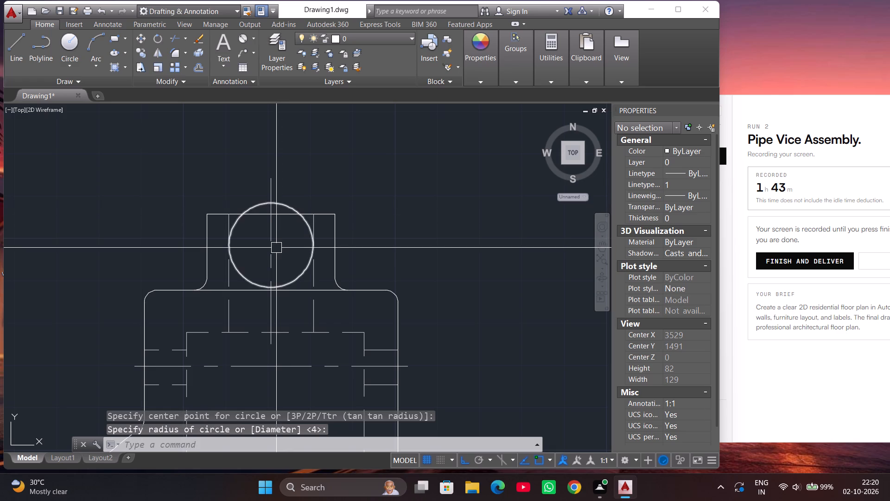
Draw a concentric circle of about radius 15 around the top boss's existing circle, reaching the boss's outer sides.
click(75, 40)
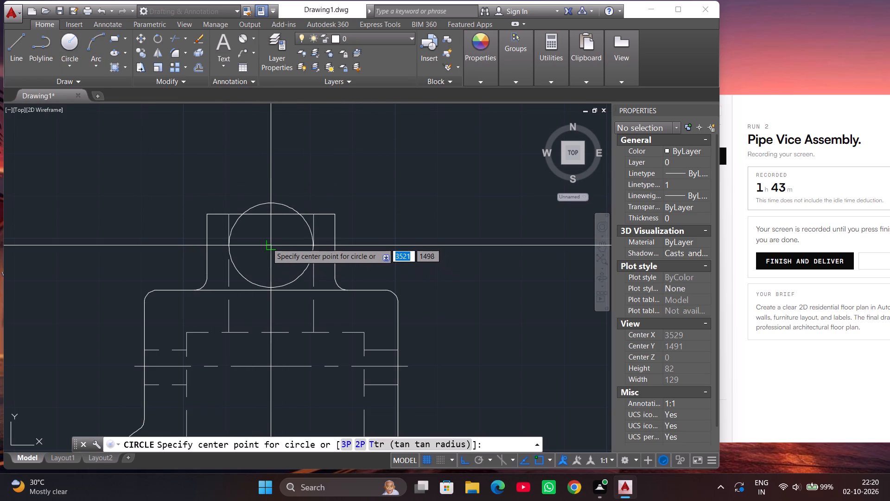
click(267, 243)
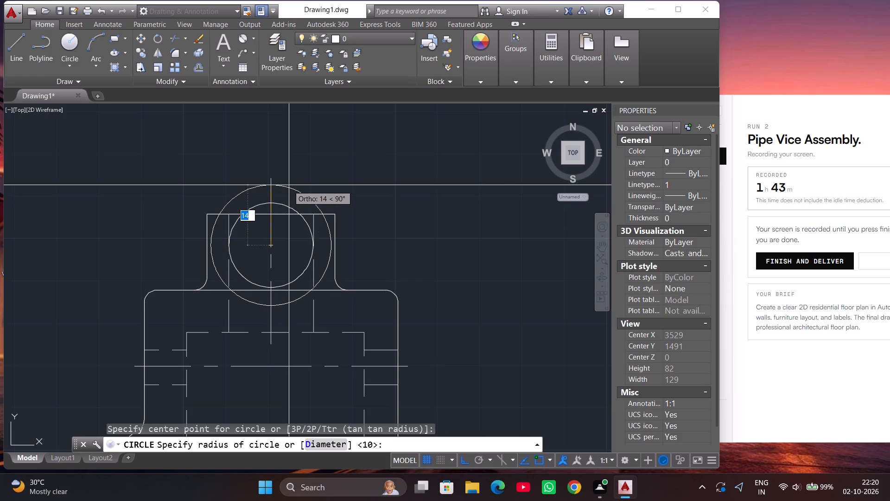
click(290, 182)
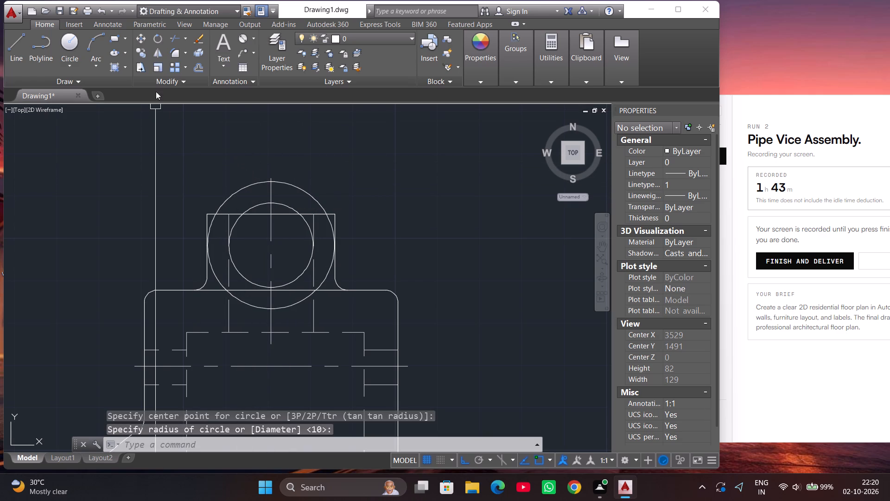
Add diameter dimensions to the inner and outer boss circles, placing both texts above the boss.
click(237, 36)
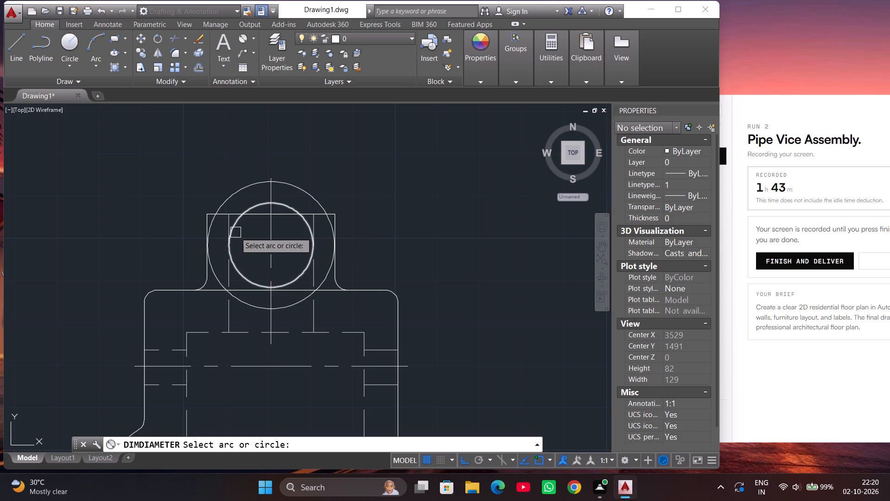
click(236, 229)
scroll(264, 231, down, 1)
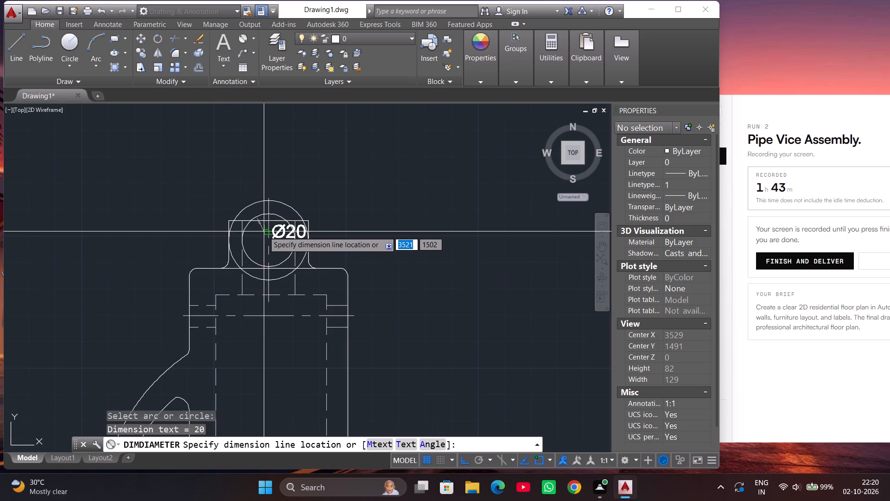
click(280, 162)
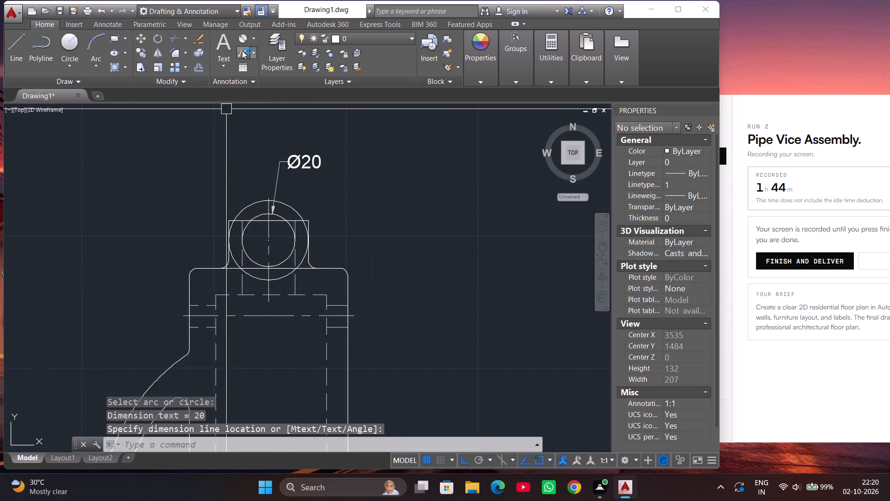
click(244, 41)
click(297, 213)
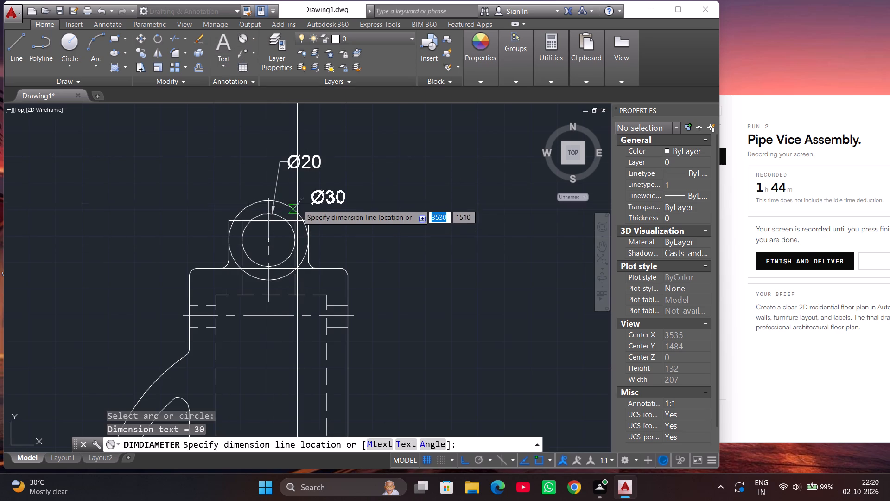
click(261, 142)
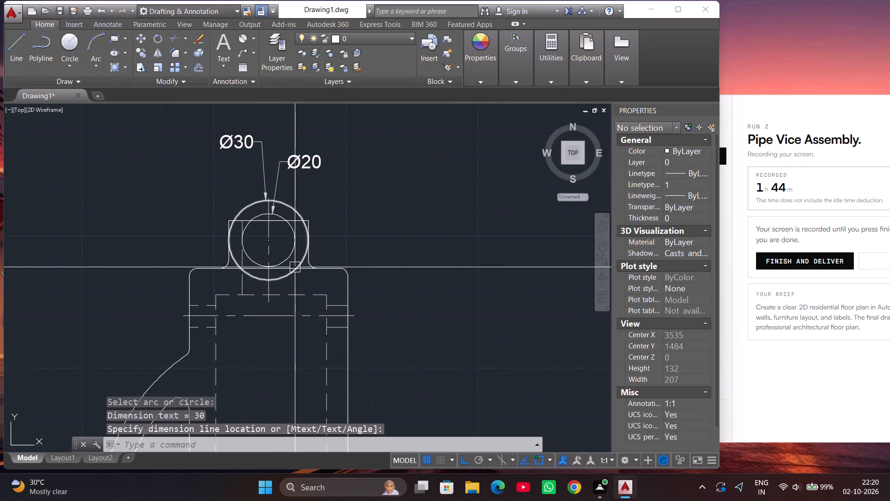
Erase the two concentric circles on the top boss, keeping their diameter dimensions.
click(292, 254)
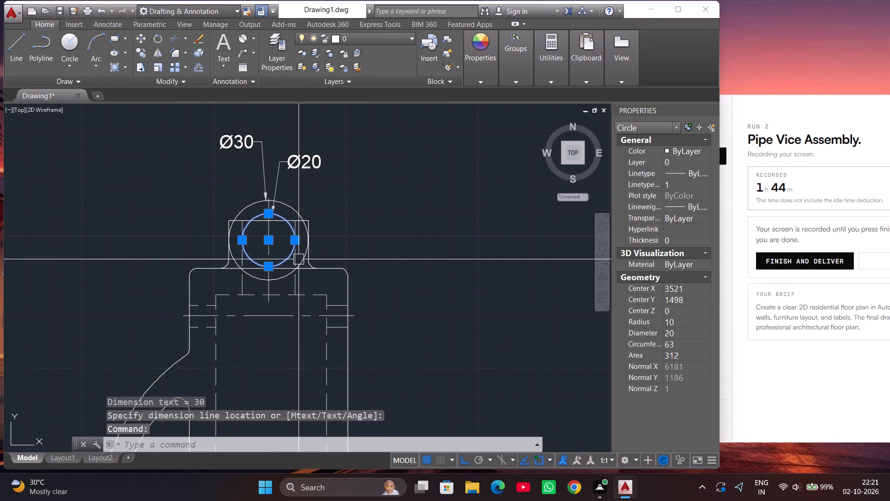
click(299, 259)
key(Delete)
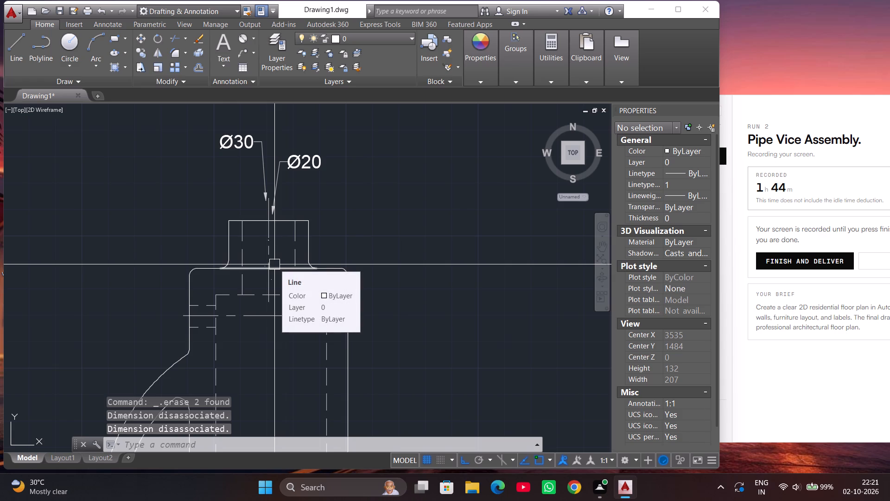
Add a horizontal linear dimension between the two hidden hole lines at the boss's top edge, placed just above it.
scroll(268, 223, up, 1)
click(275, 203)
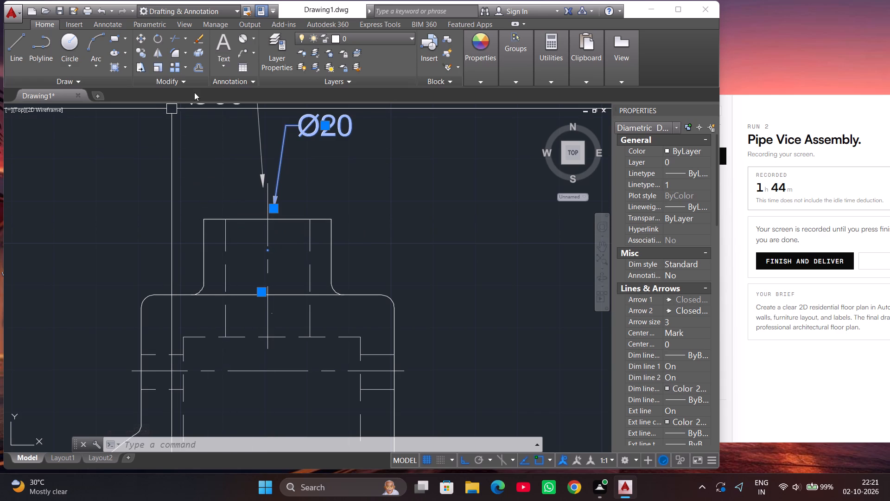
click(242, 41)
click(248, 39)
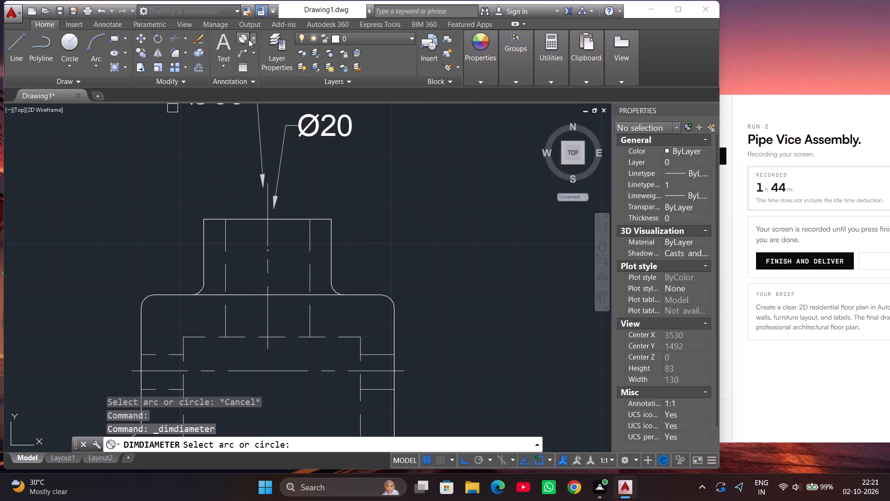
click(252, 39)
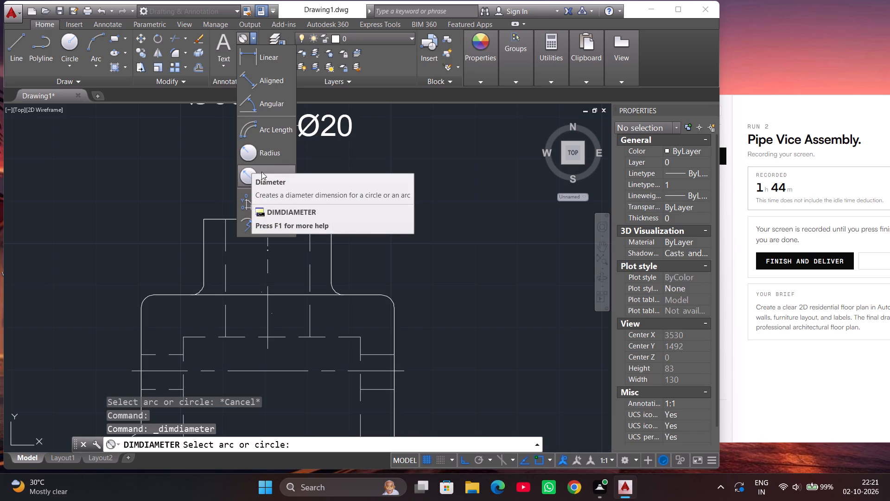
click(268, 65)
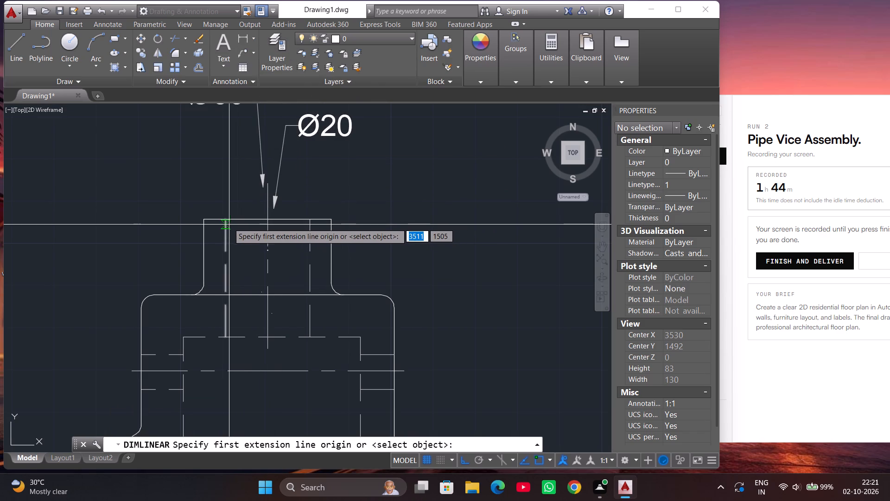
click(229, 221)
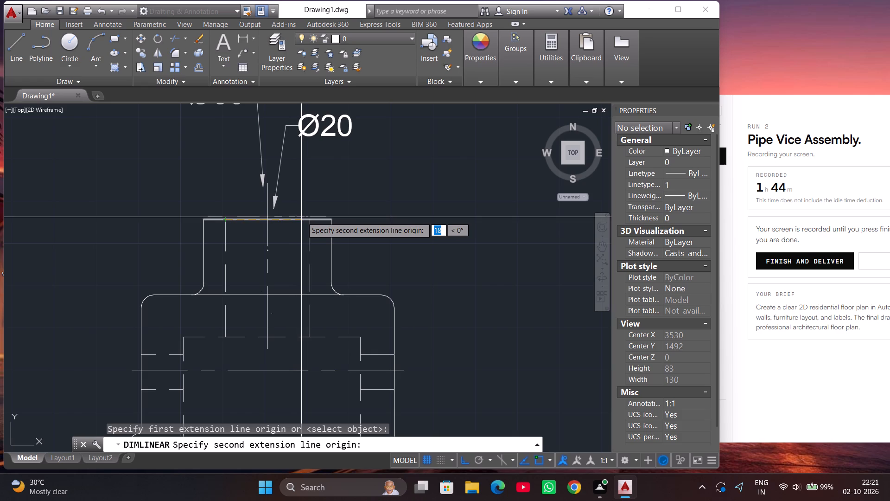
click(307, 217)
click(321, 167)
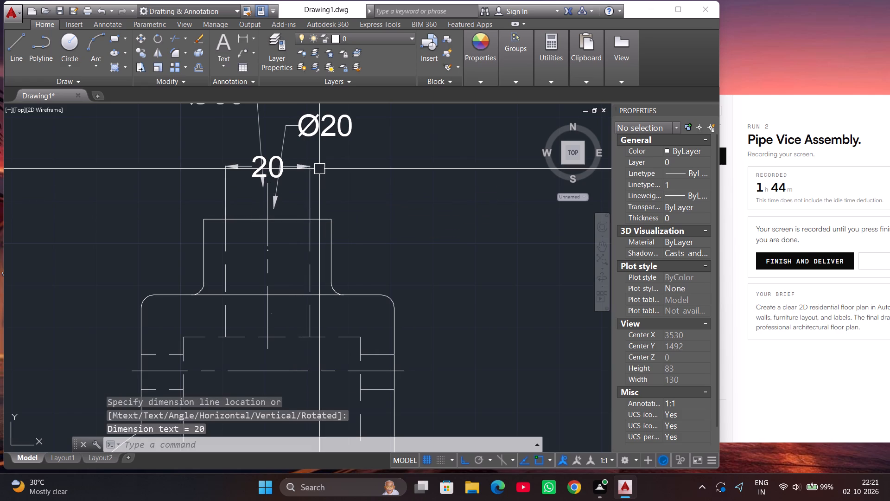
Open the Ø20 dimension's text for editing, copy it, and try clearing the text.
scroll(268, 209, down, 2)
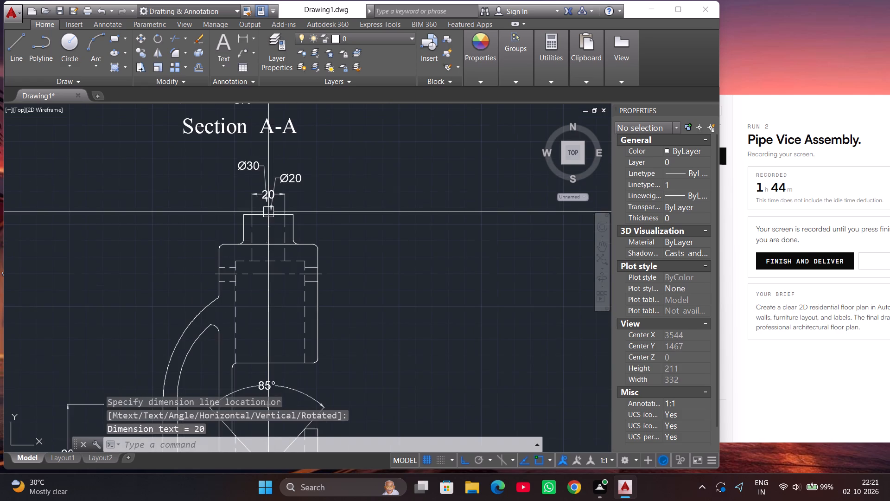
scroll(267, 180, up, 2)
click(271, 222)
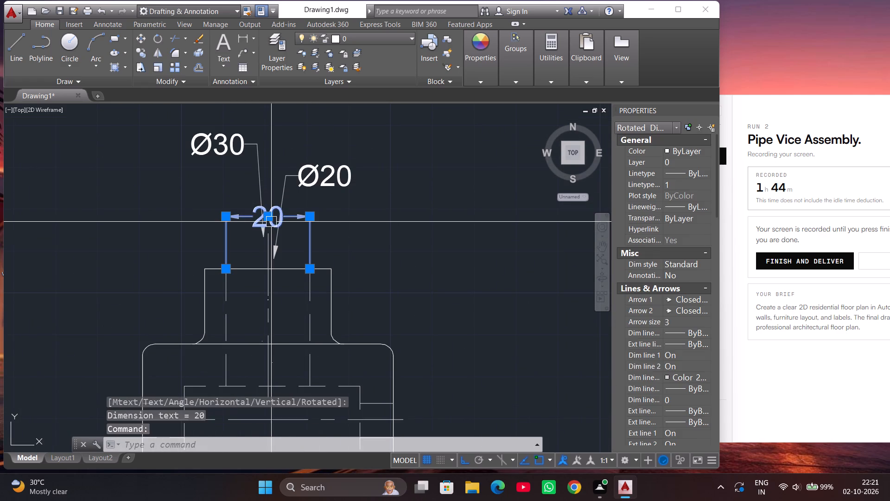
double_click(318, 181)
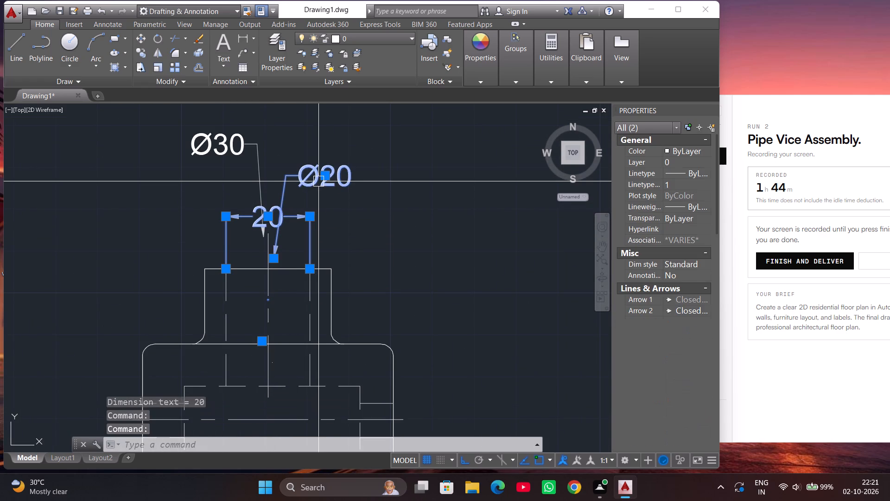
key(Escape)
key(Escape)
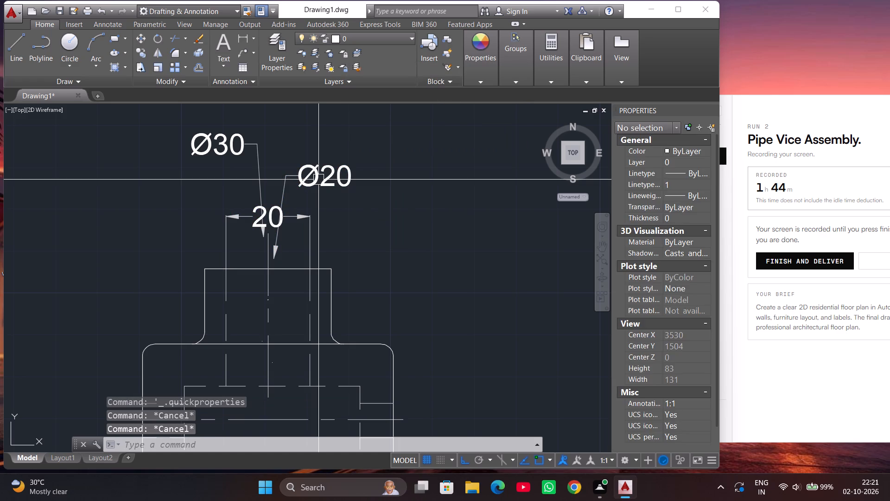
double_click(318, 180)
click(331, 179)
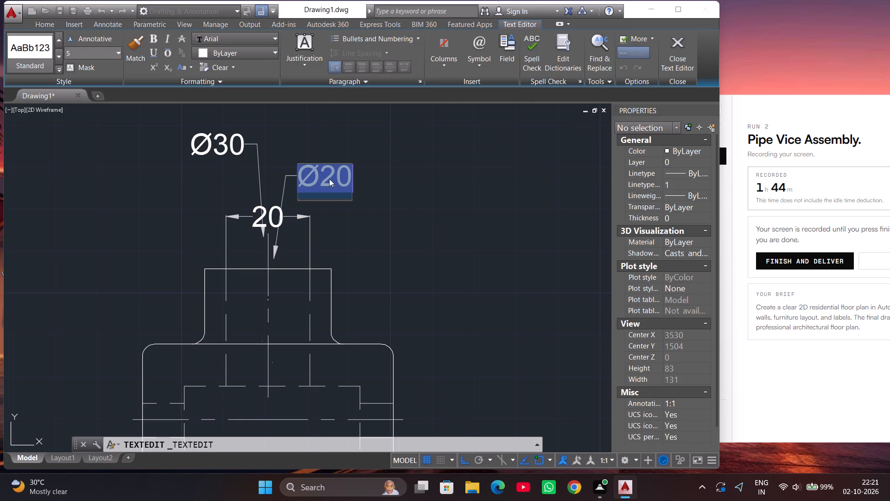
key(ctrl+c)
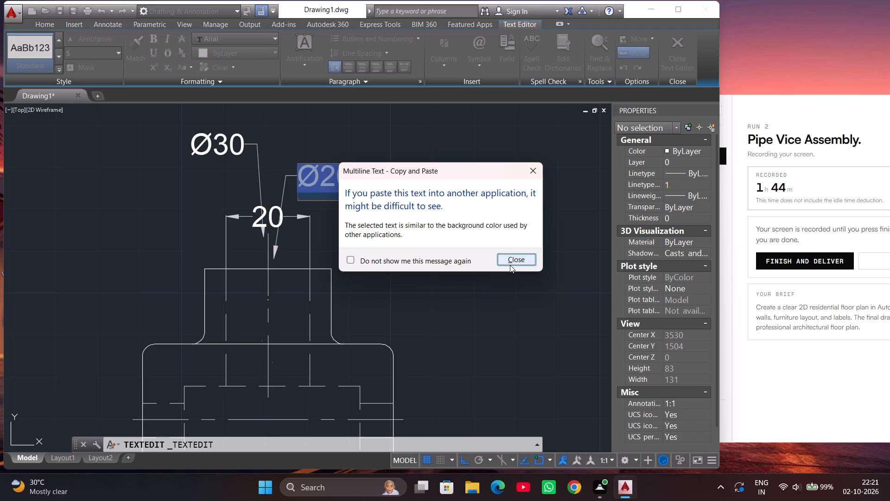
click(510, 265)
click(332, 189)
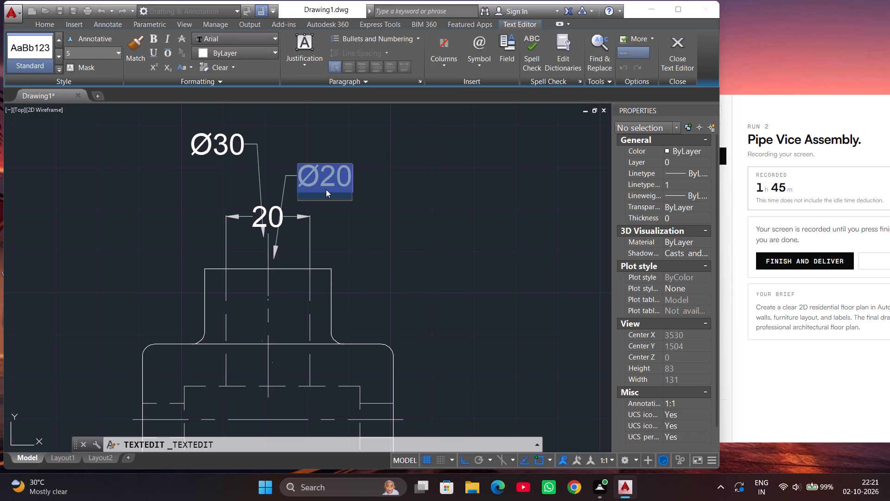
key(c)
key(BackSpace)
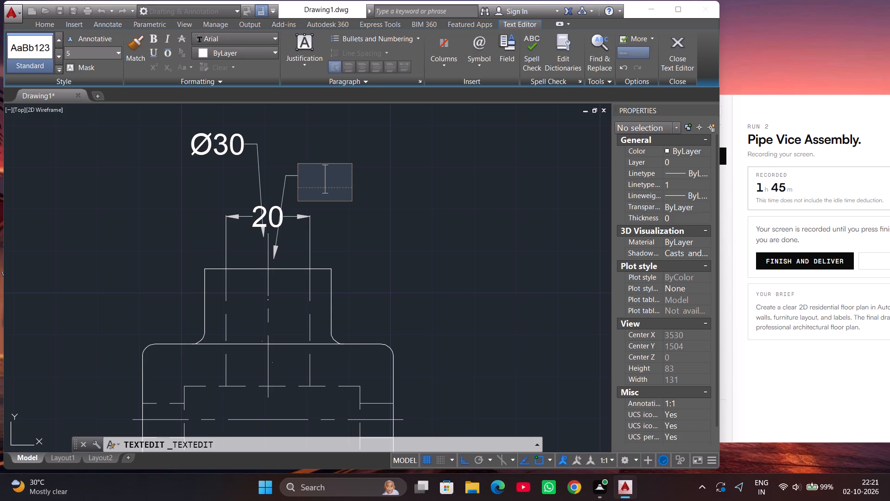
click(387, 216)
Move the Ø20 diameter dimension's text directly in front of the linear 20 dimension's text above the boss.
click(339, 186)
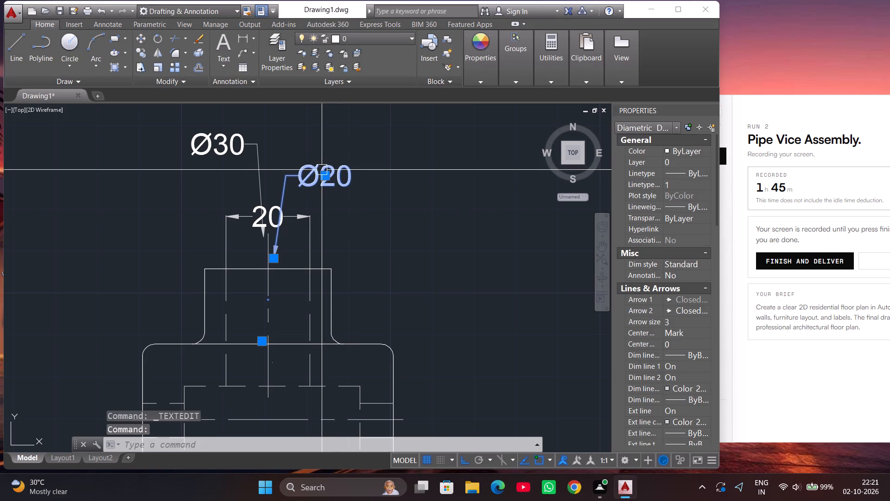
click(322, 173)
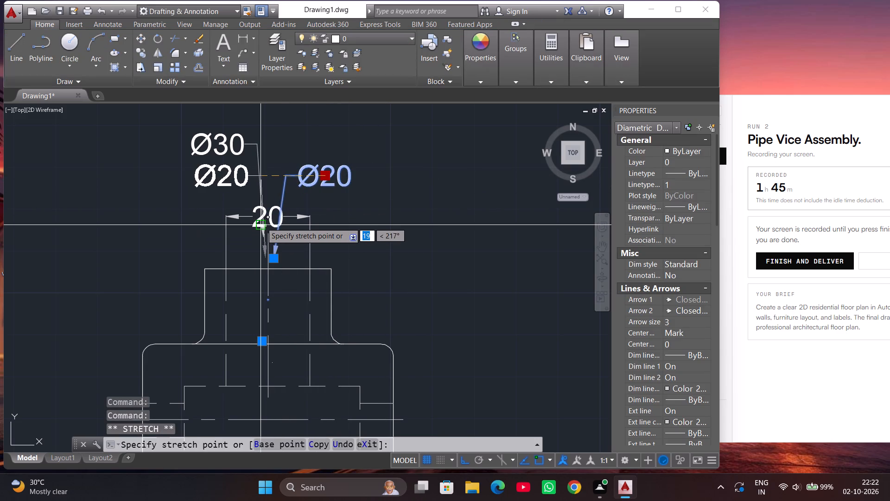
click(266, 218)
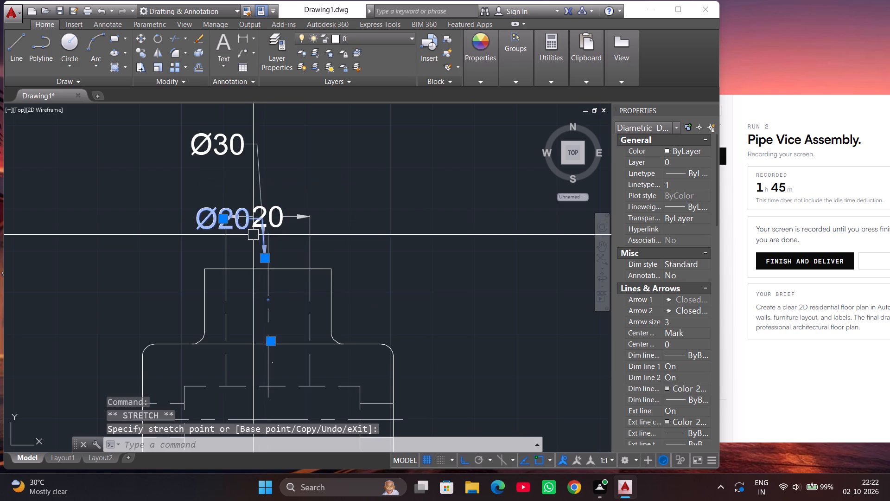
click(269, 212)
key(Escape)
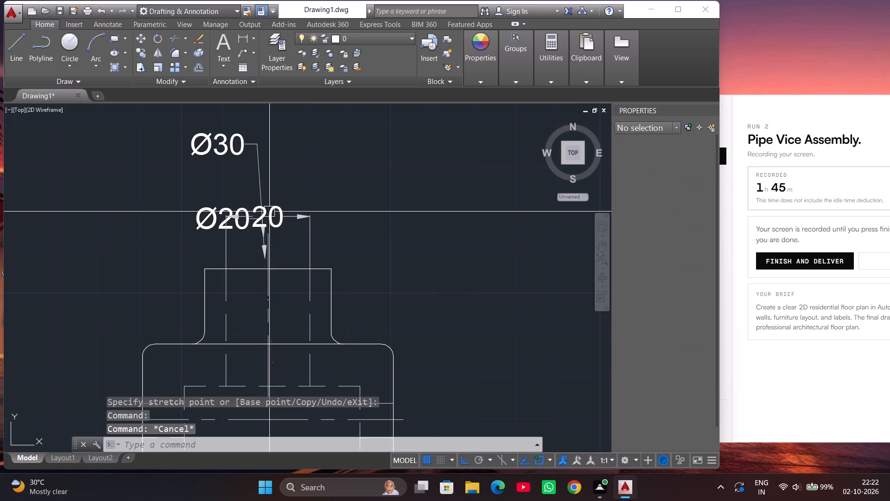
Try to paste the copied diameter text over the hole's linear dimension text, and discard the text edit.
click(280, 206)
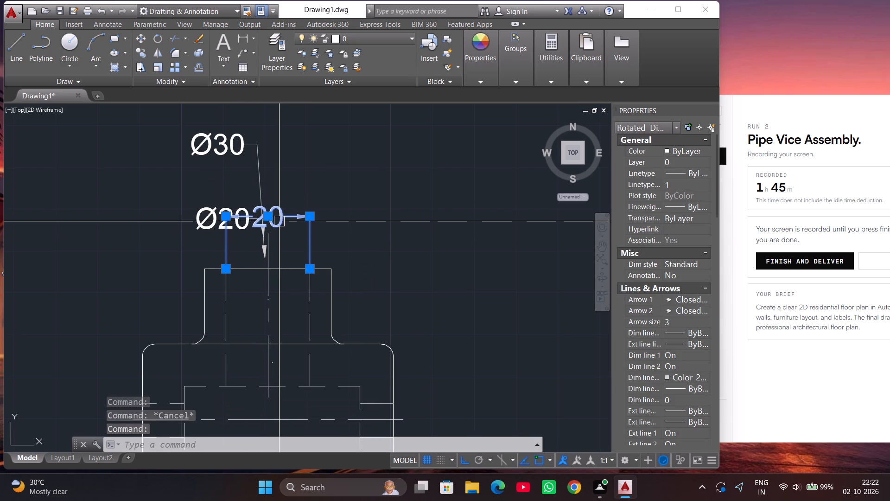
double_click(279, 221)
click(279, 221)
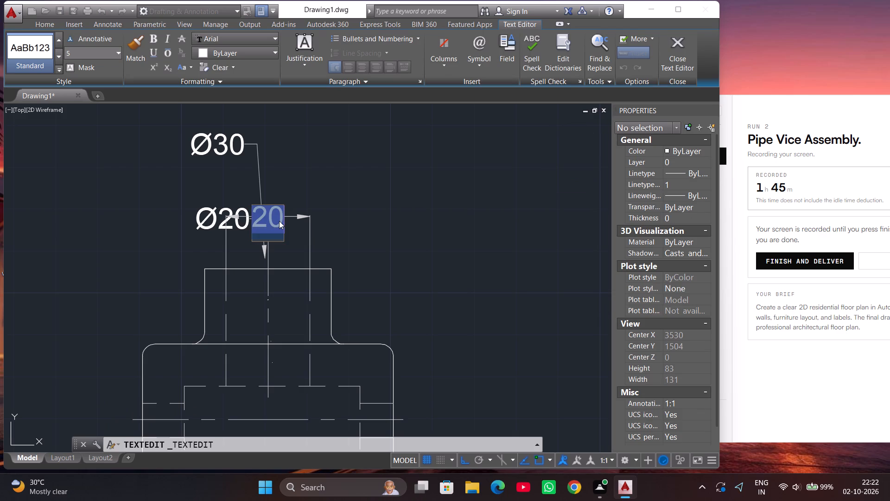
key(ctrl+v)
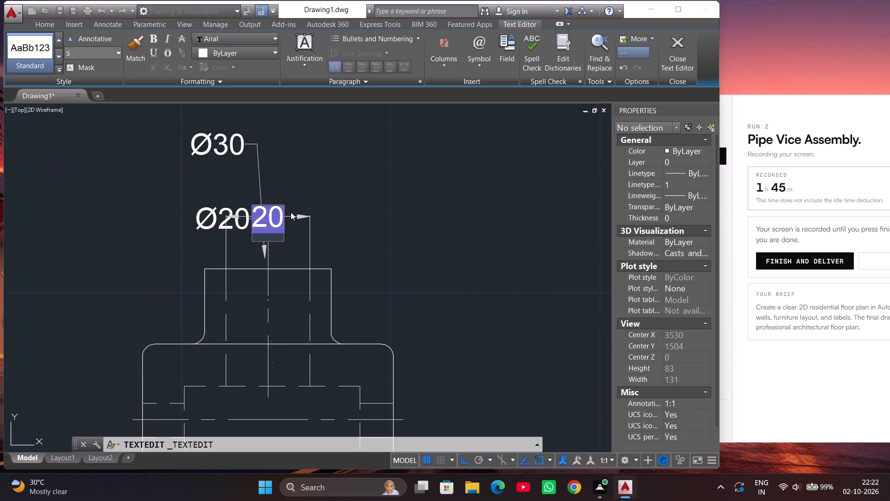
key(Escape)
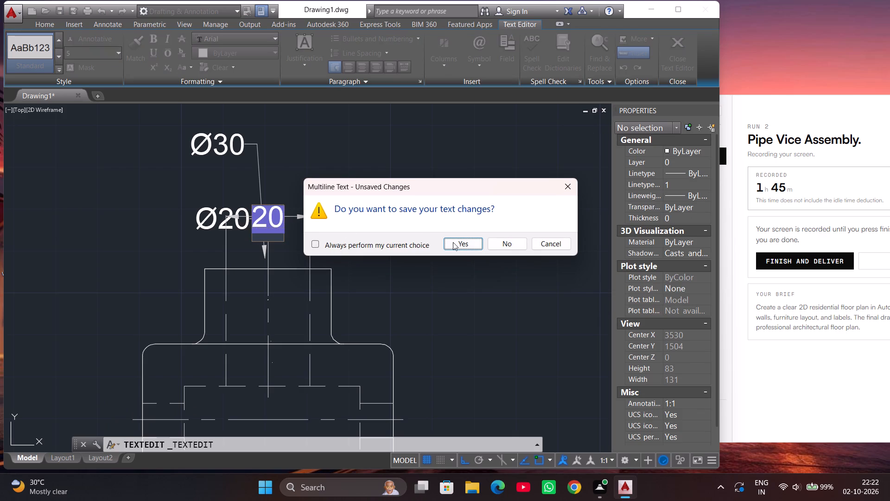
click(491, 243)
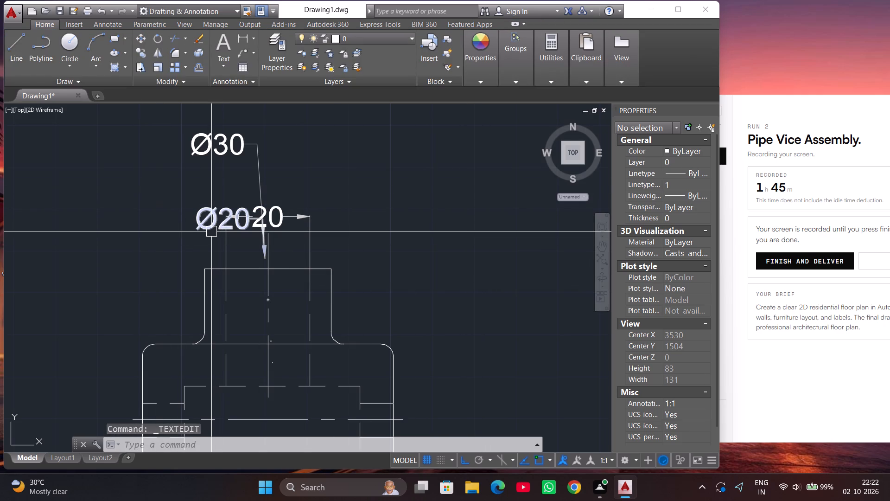
Delete the linear 20 dimension above the boss, keeping the Ø20 diameter dimension.
click(212, 231)
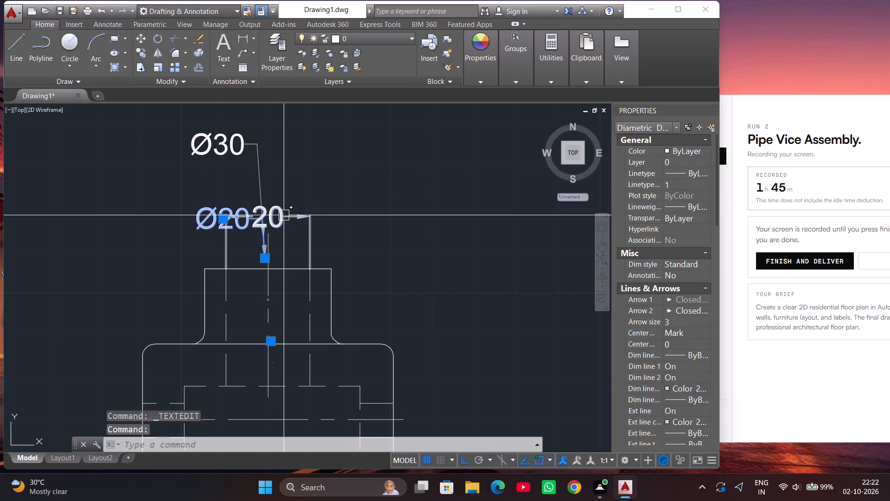
key(Escape)
click(284, 215)
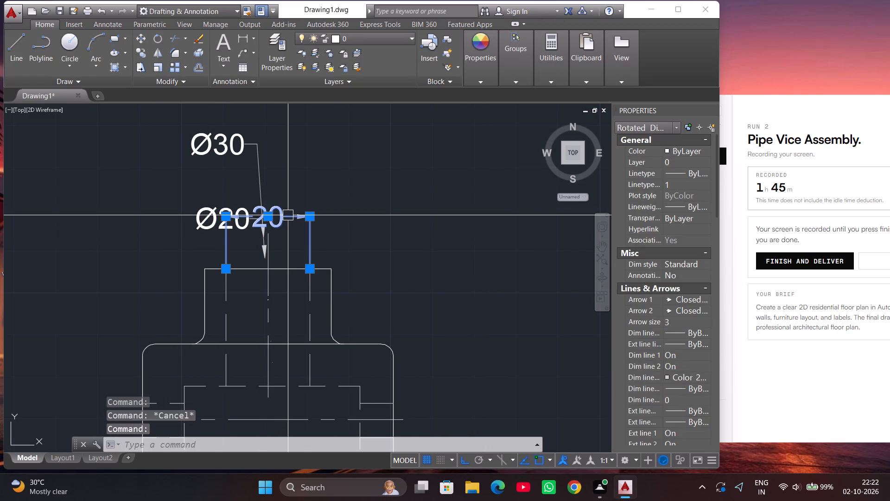
key(Delete)
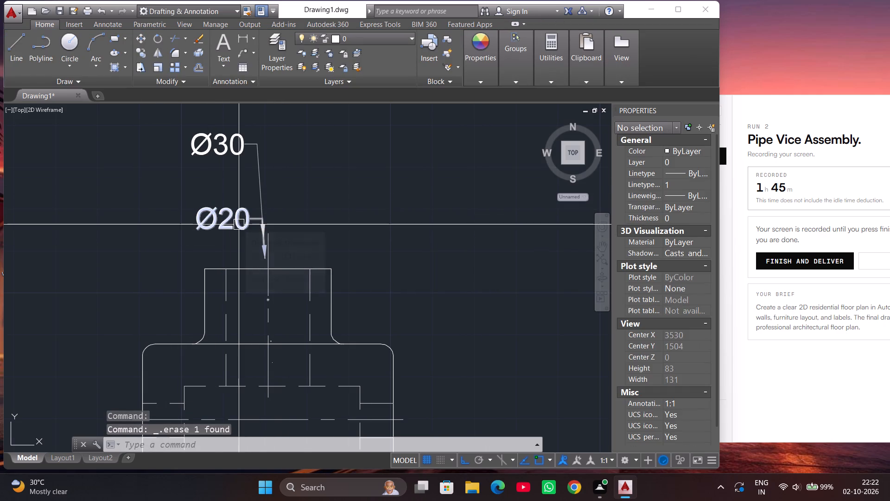
Reposition the Ø20 dimension's leader so its arrow and text sit on the right side of the boss's centerline.
click(234, 225)
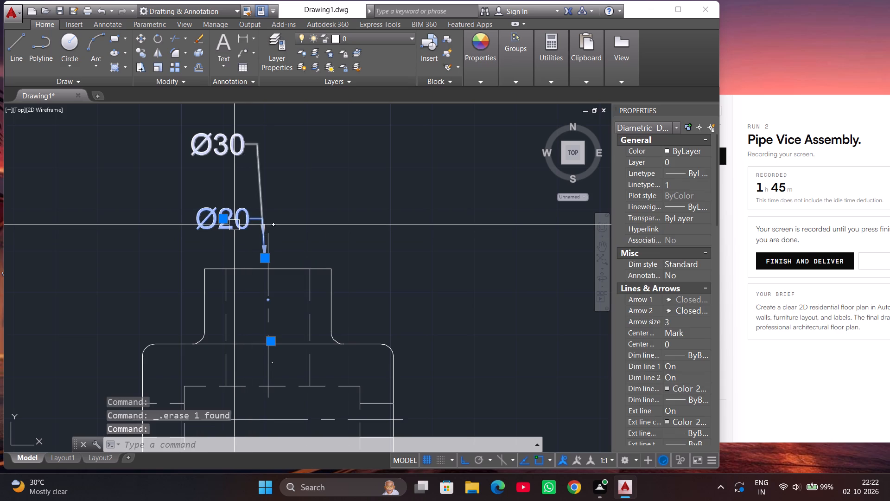
click(264, 261)
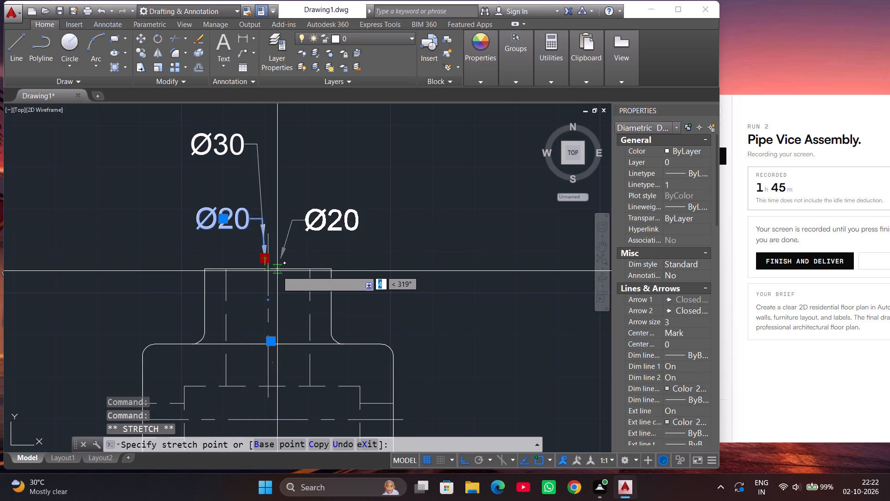
click(277, 270)
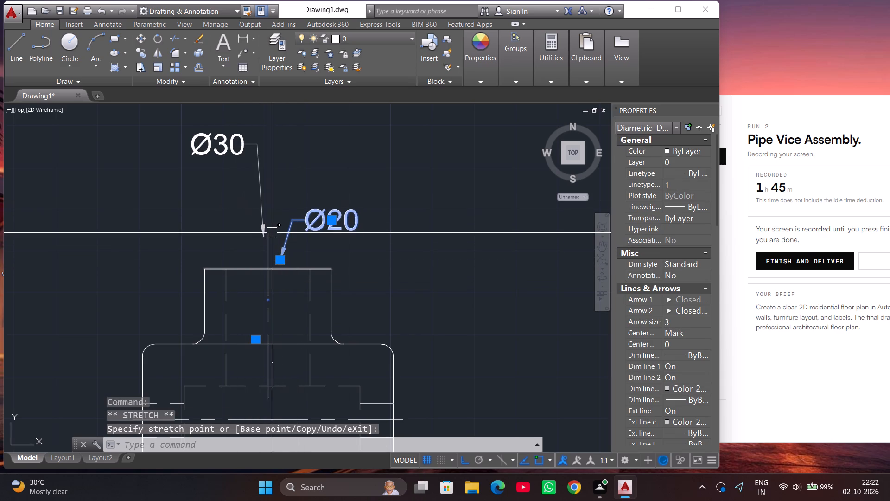
Reposition the Ø30 dimension's leader farther left of the boss's centerline, keeping its text above the boss.
click(263, 229)
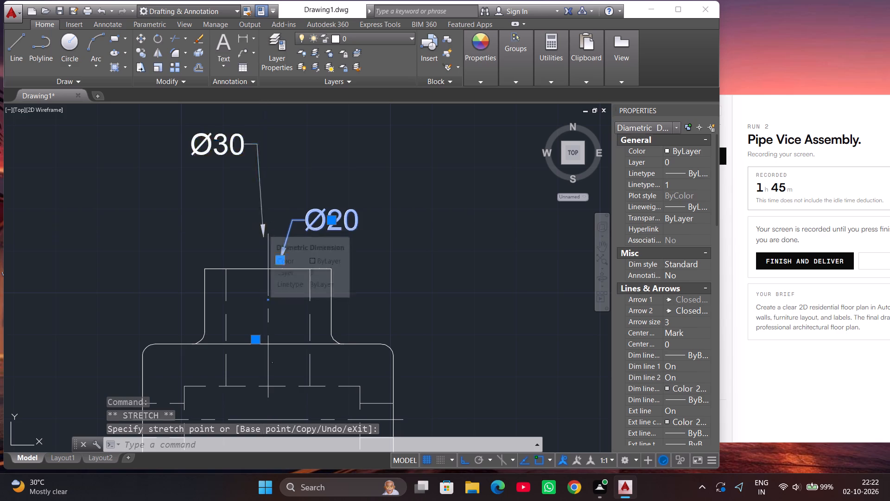
click(259, 233)
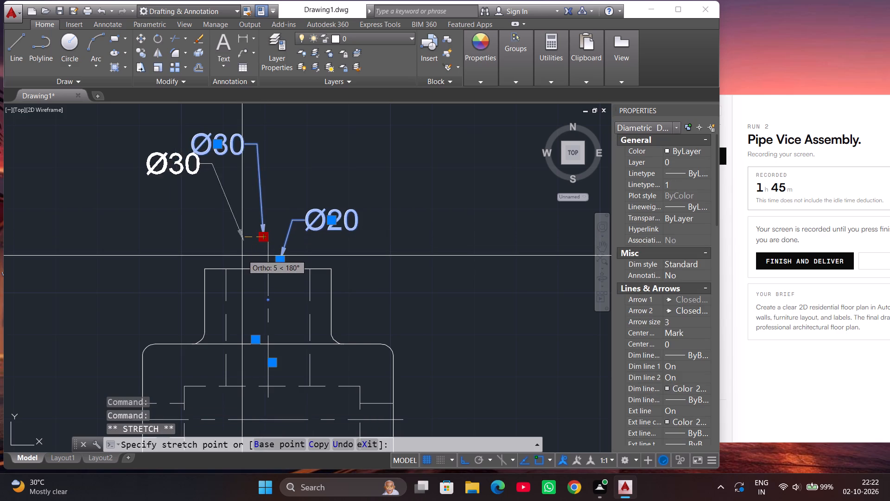
click(244, 288)
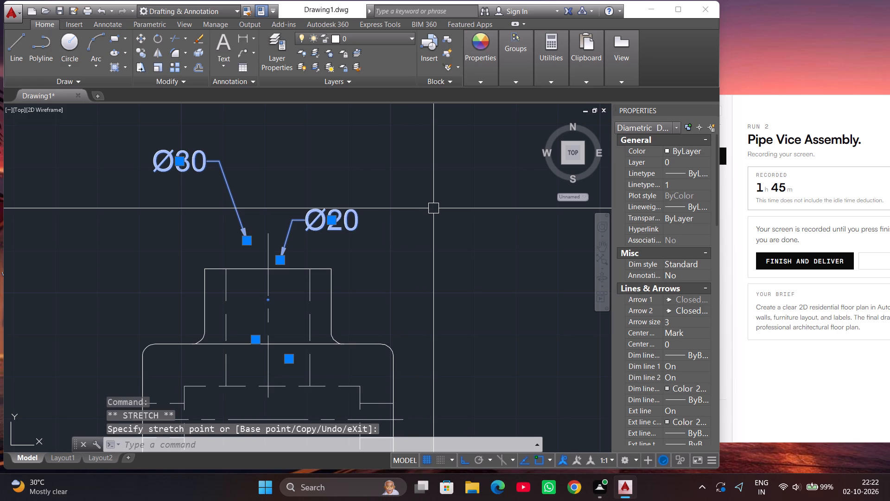
key(Escape)
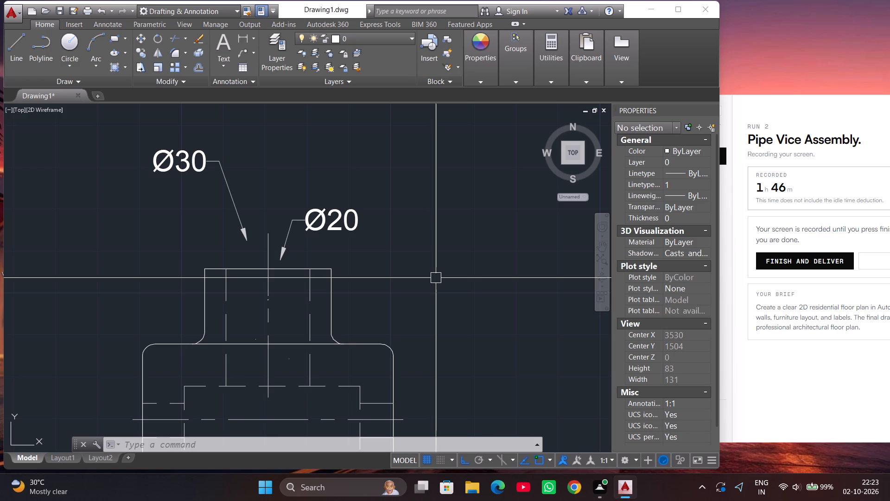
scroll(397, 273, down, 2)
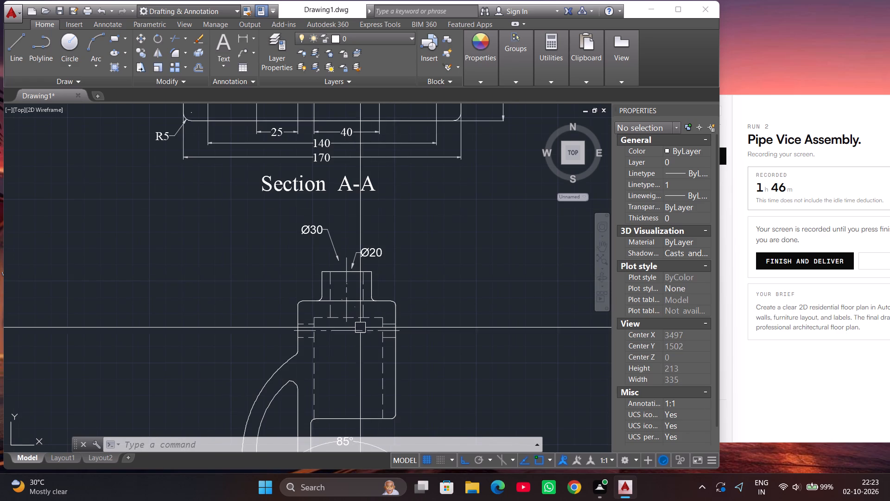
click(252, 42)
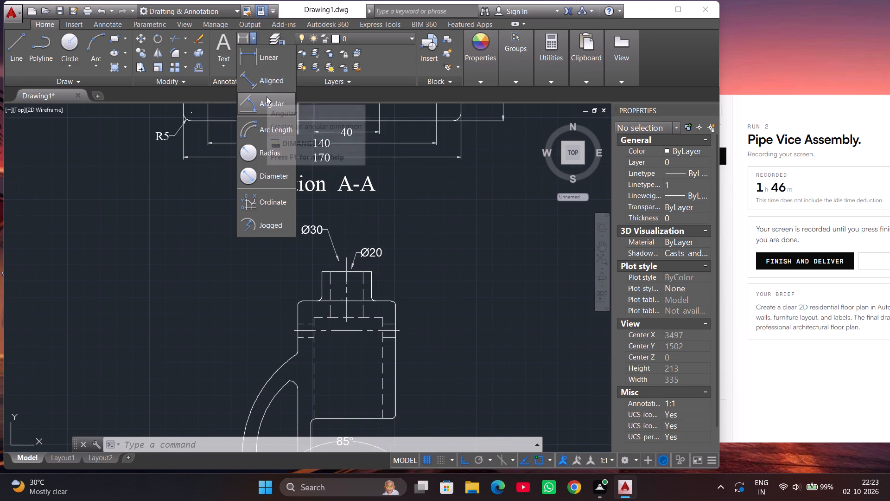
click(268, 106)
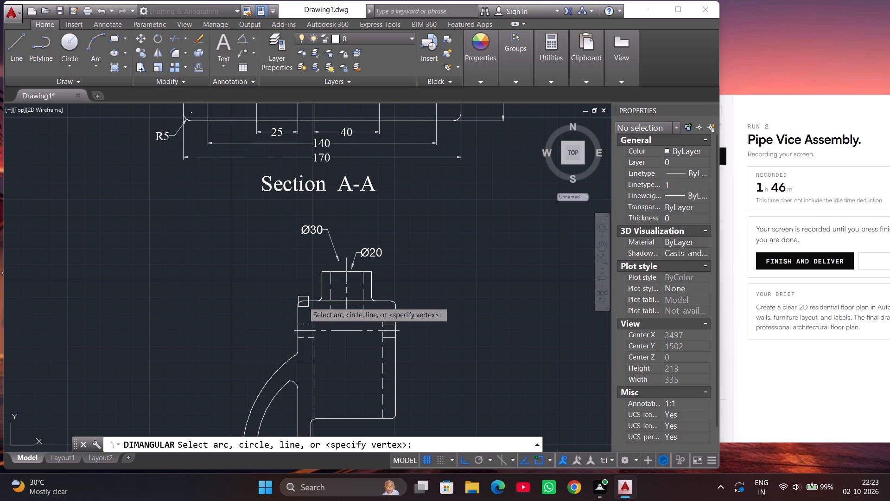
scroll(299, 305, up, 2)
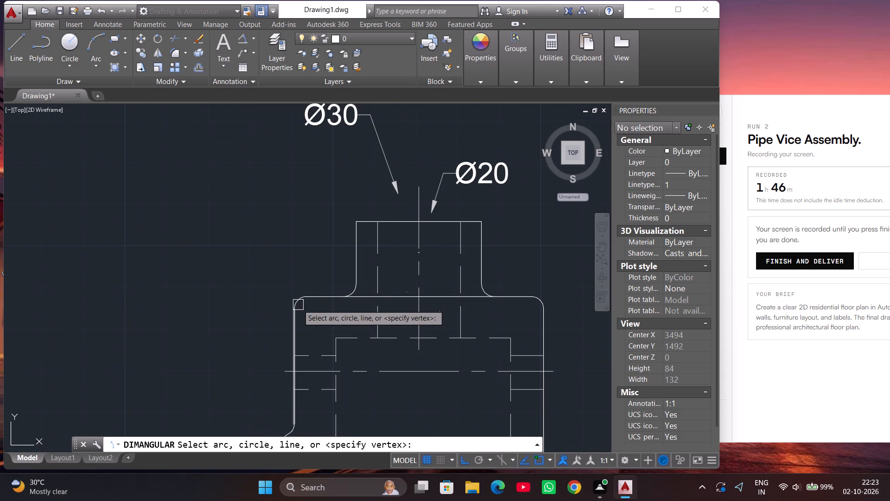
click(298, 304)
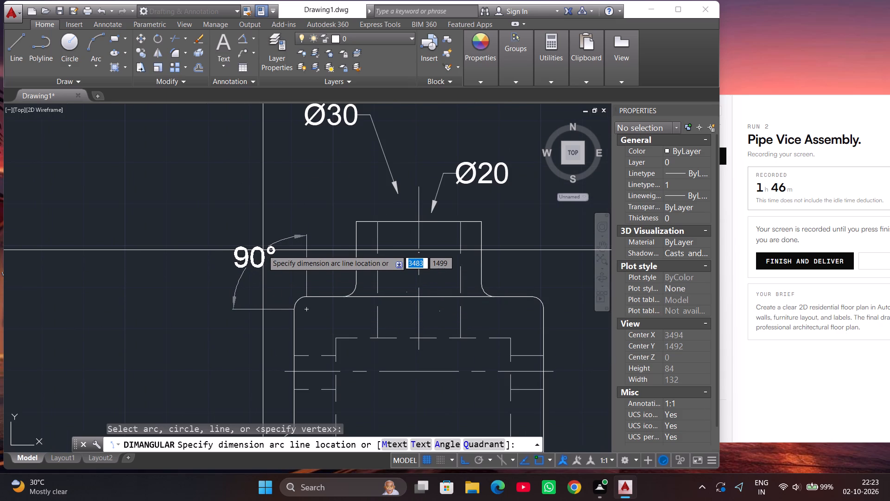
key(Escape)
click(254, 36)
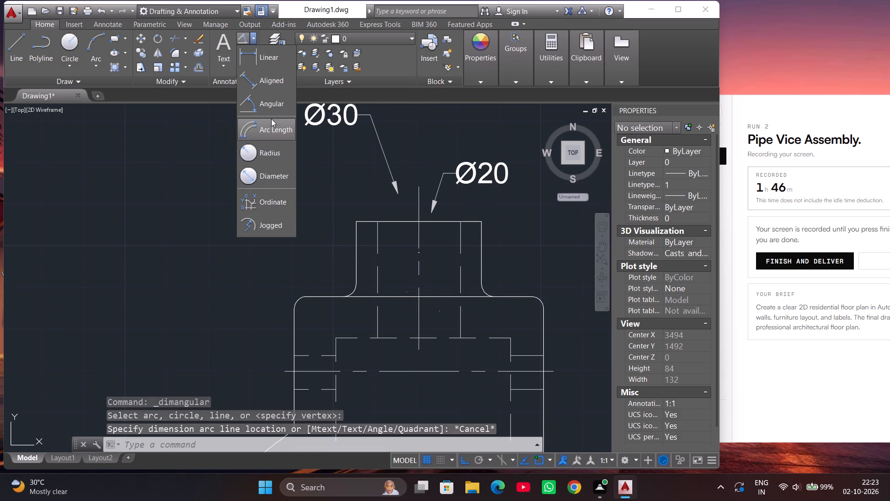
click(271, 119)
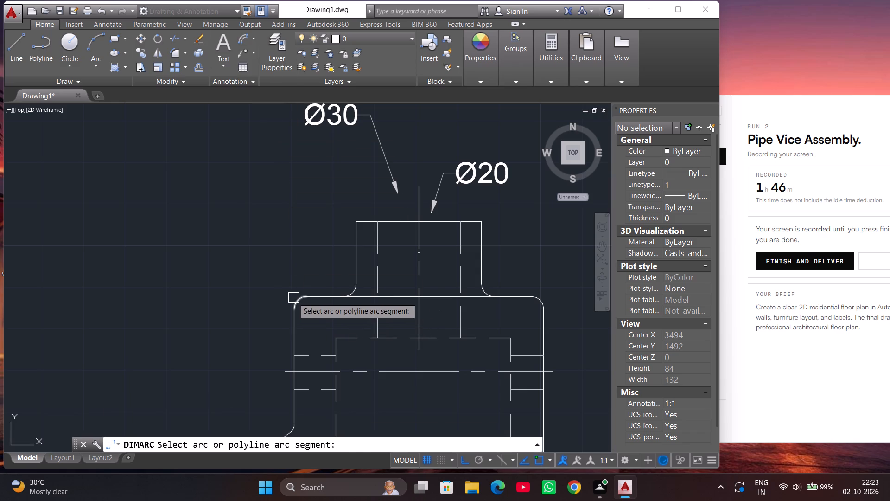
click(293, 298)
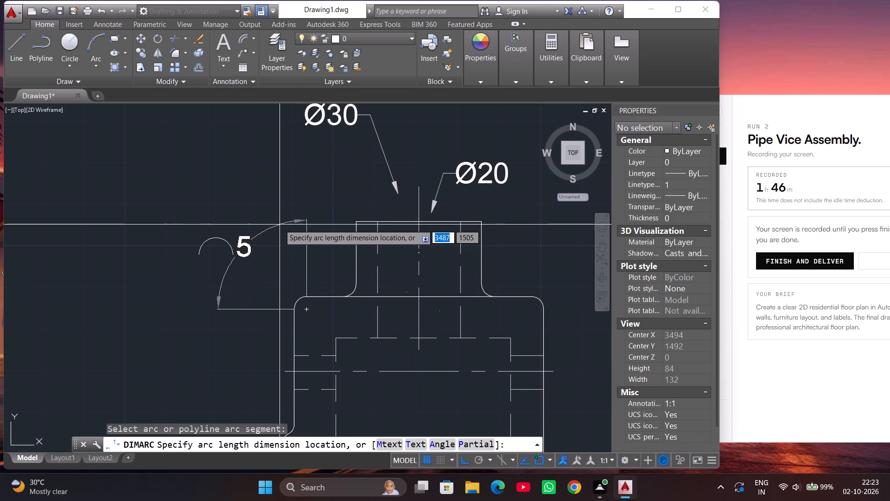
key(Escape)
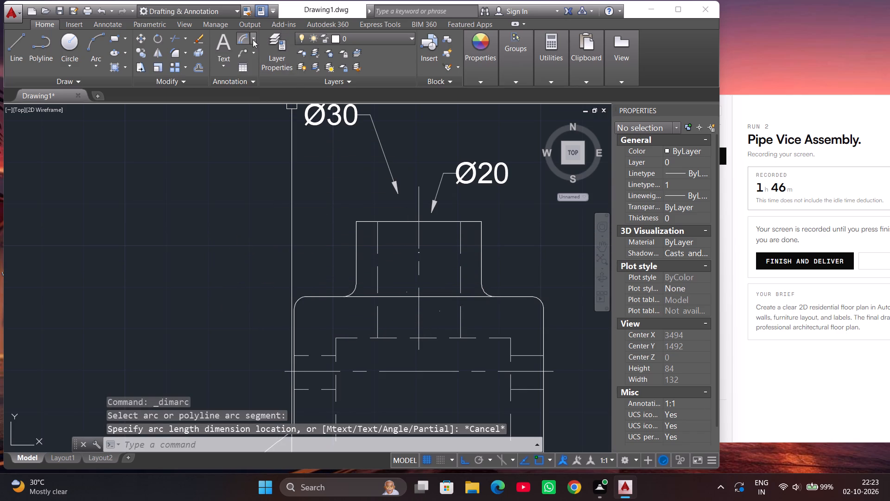
Add a radius dimension to the body's upper-left corner fillet, placing its text above and left of the corner.
click(251, 39)
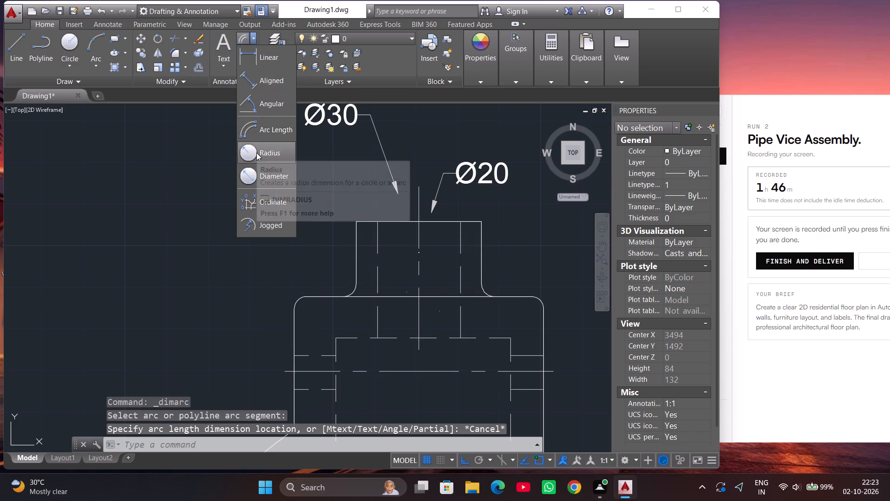
click(256, 153)
click(300, 296)
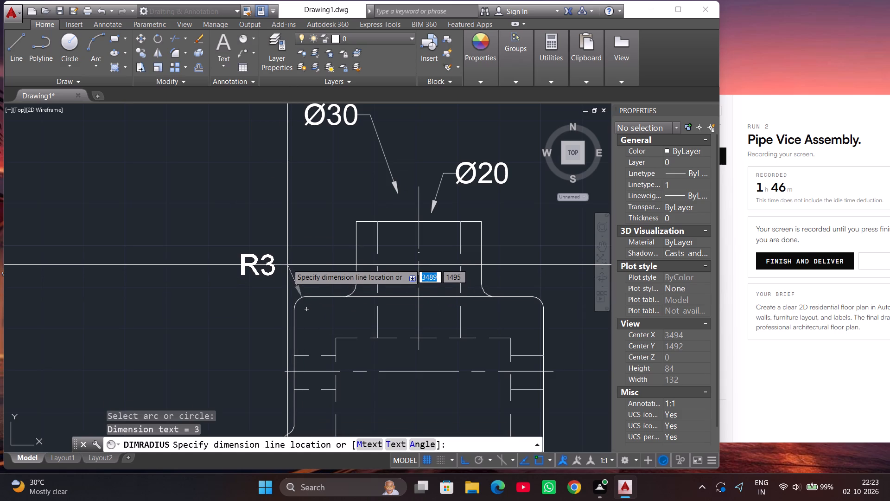
click(279, 212)
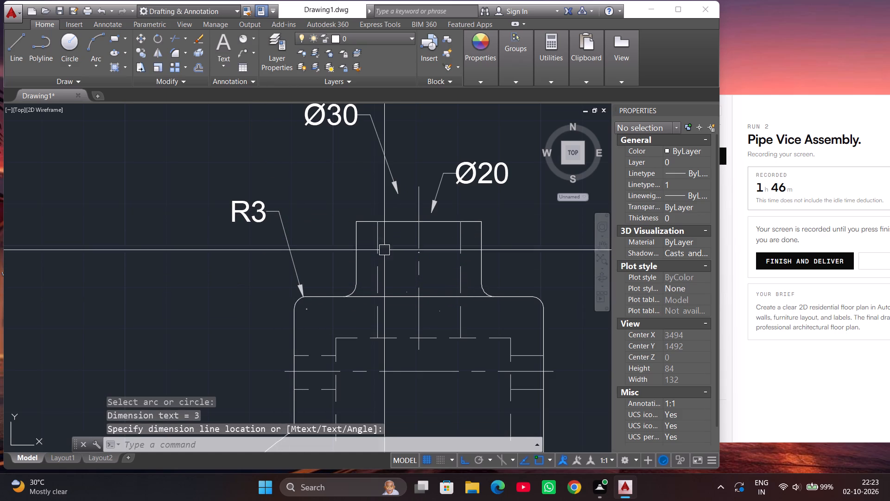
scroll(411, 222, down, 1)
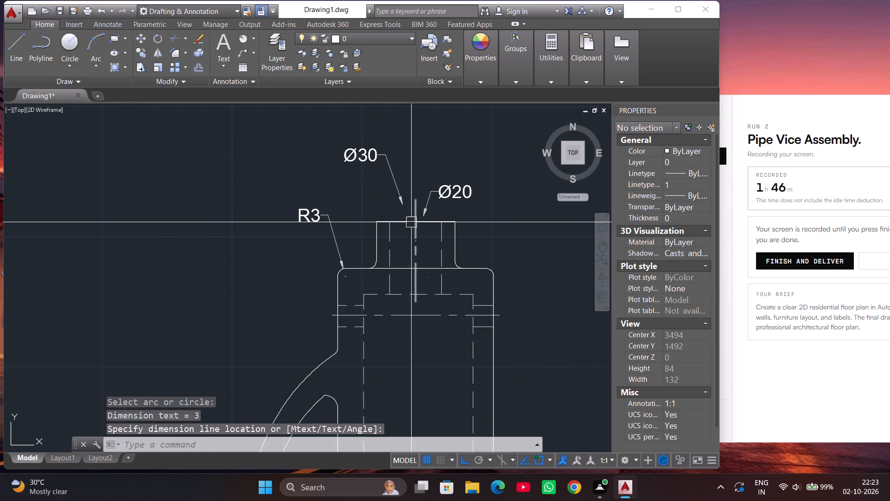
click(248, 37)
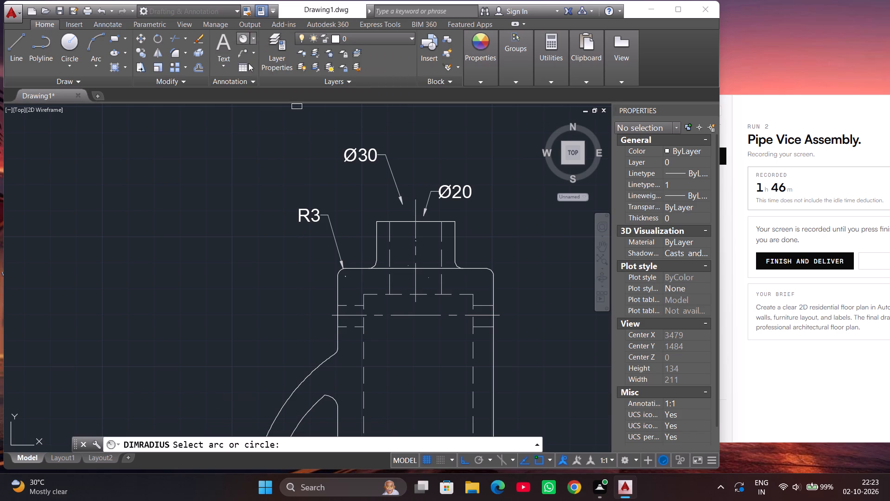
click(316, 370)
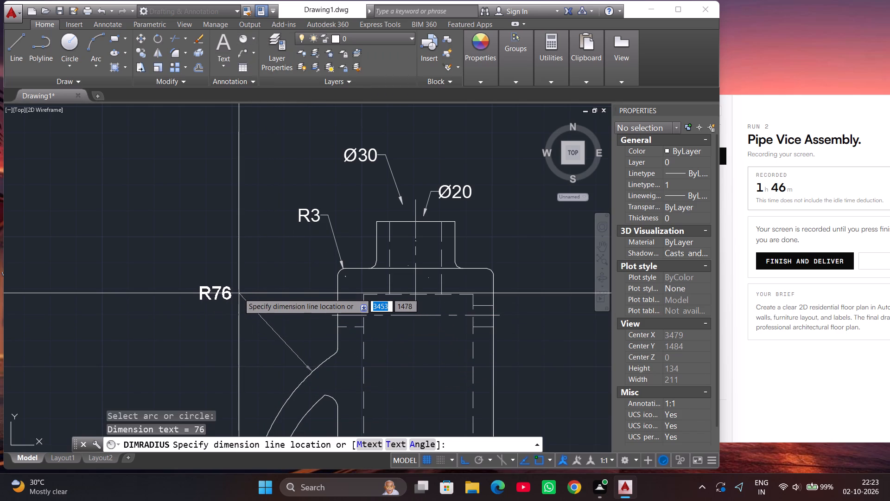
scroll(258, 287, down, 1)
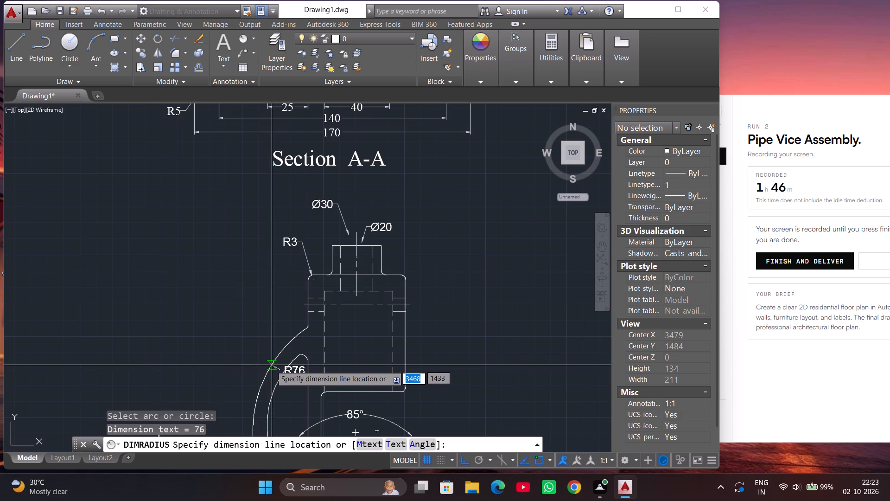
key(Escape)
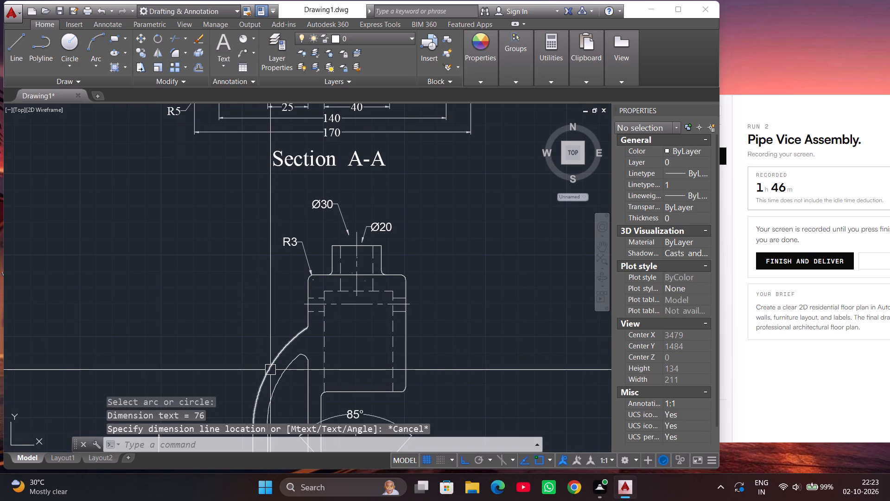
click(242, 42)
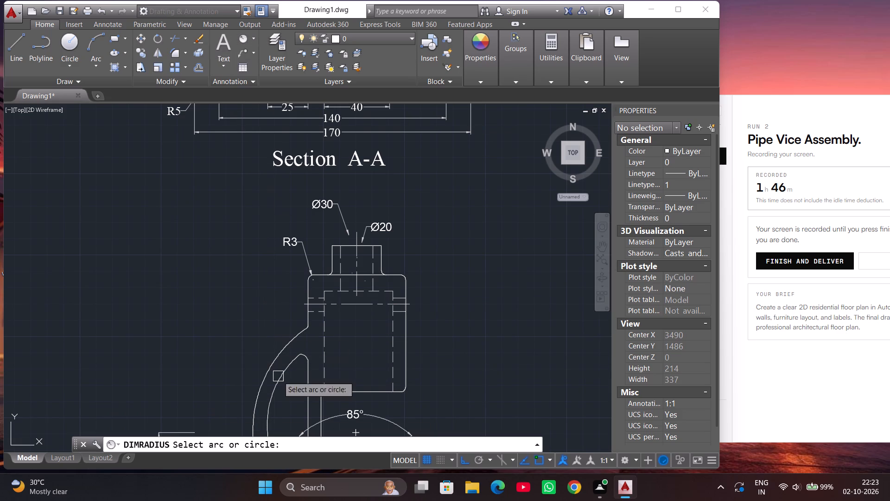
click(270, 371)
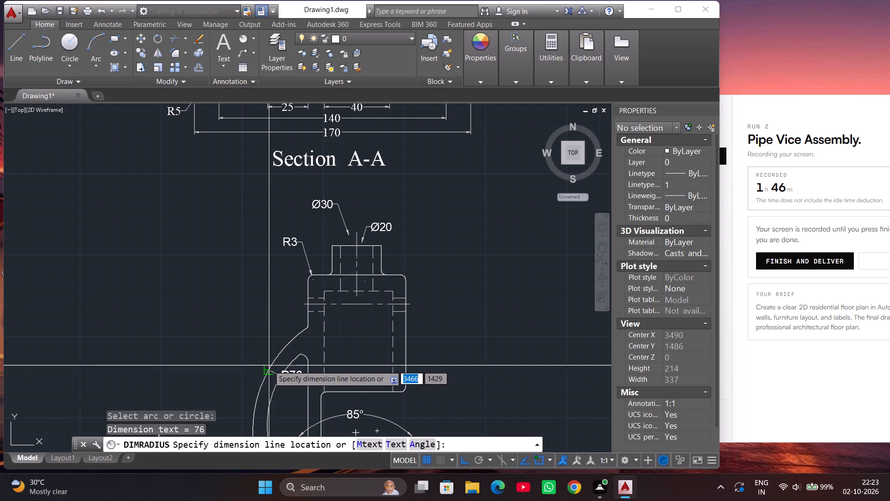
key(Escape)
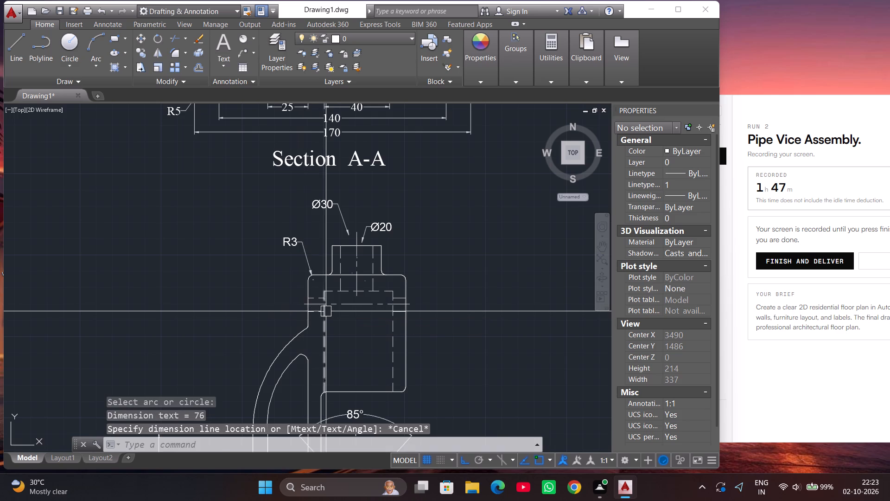
Add a radius dimension to the outer curve of the curved arm, placing its text above and left of the arc.
scroll(326, 311, down, 1)
scroll(296, 363, up, 2)
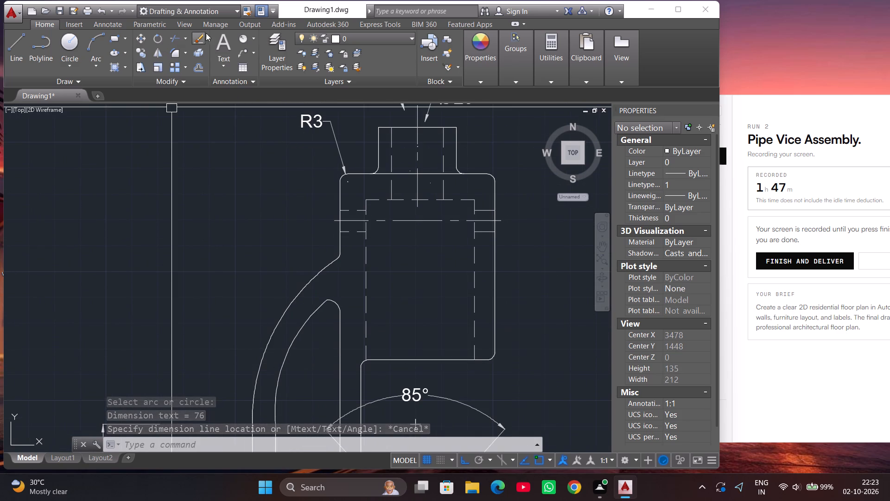
click(241, 36)
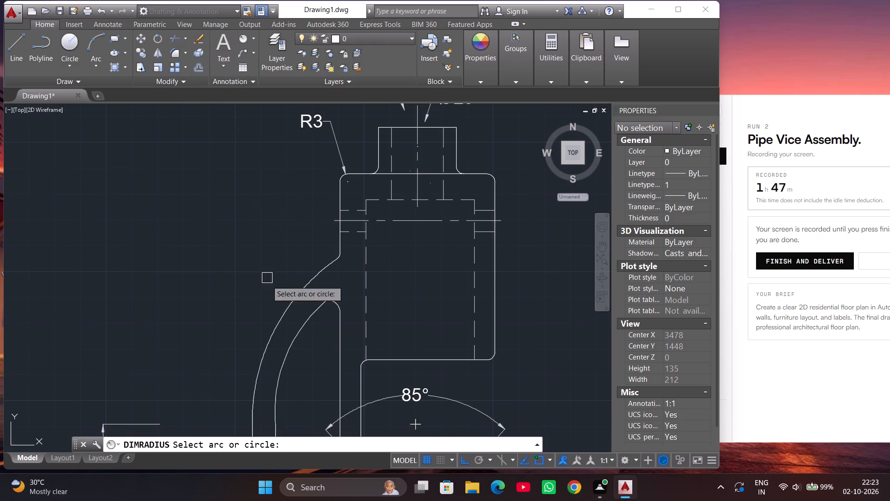
click(265, 357)
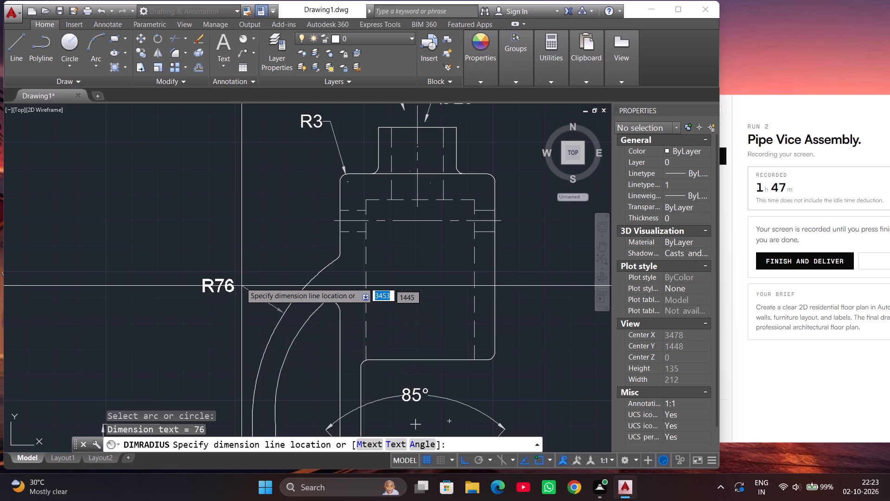
click(243, 230)
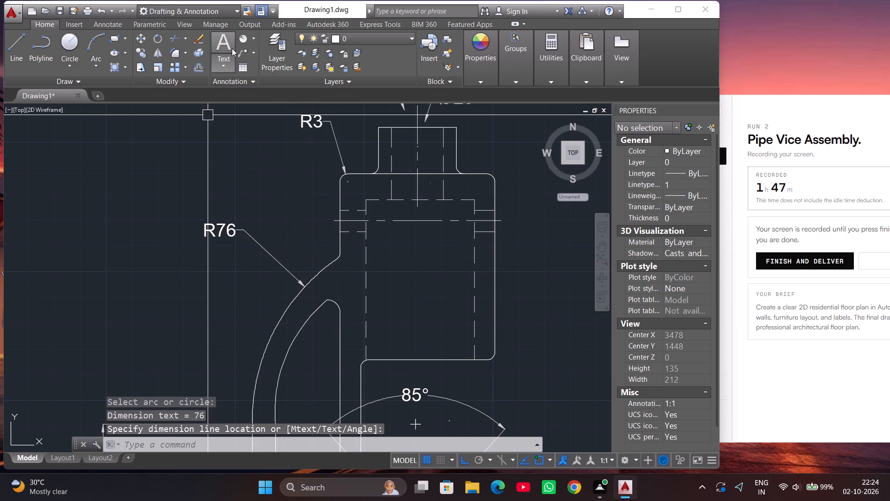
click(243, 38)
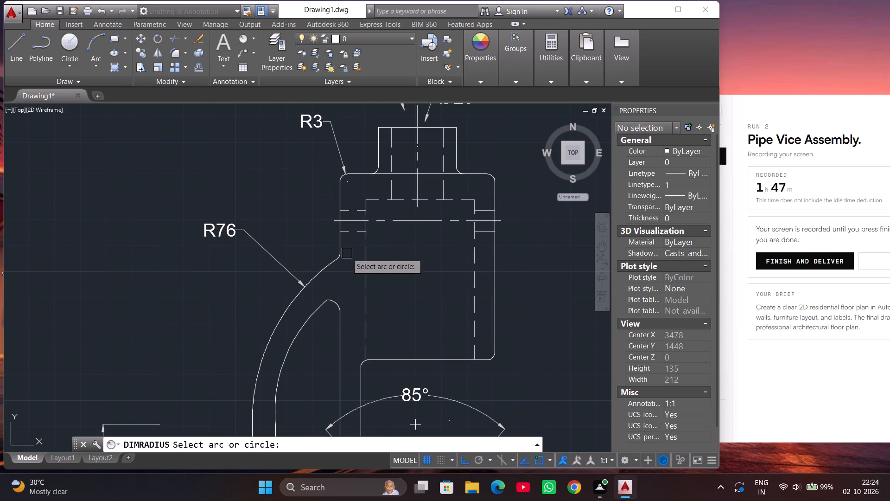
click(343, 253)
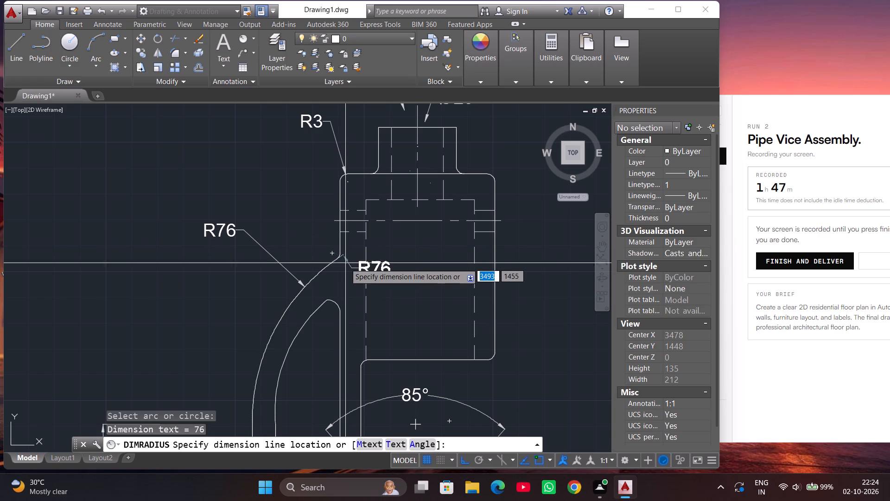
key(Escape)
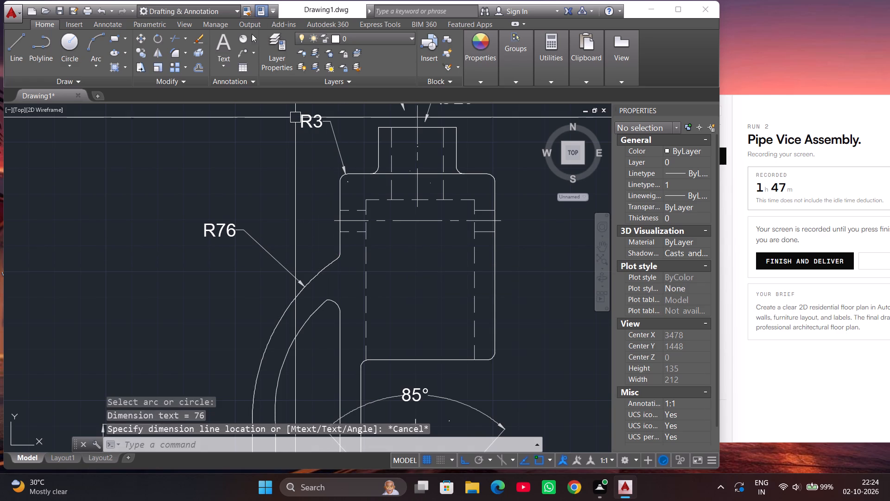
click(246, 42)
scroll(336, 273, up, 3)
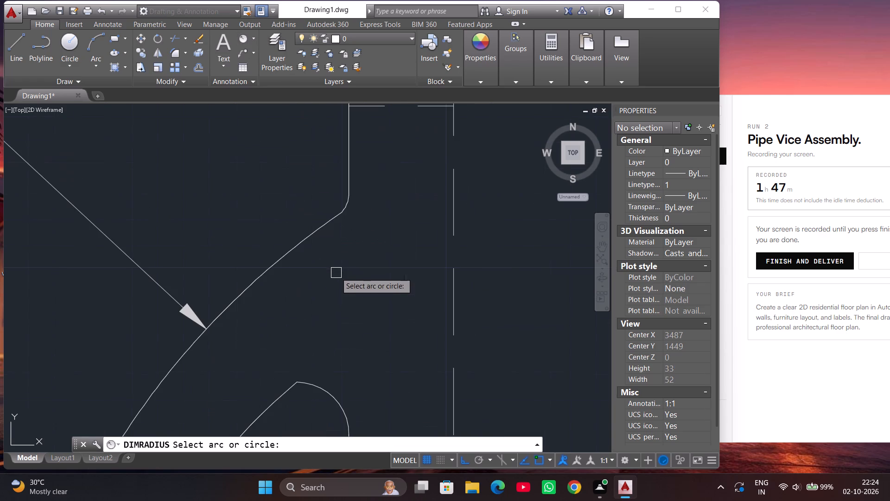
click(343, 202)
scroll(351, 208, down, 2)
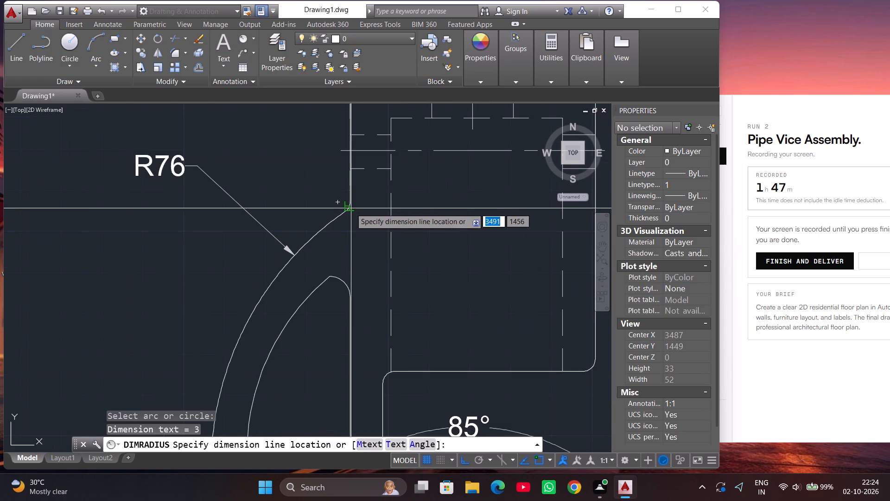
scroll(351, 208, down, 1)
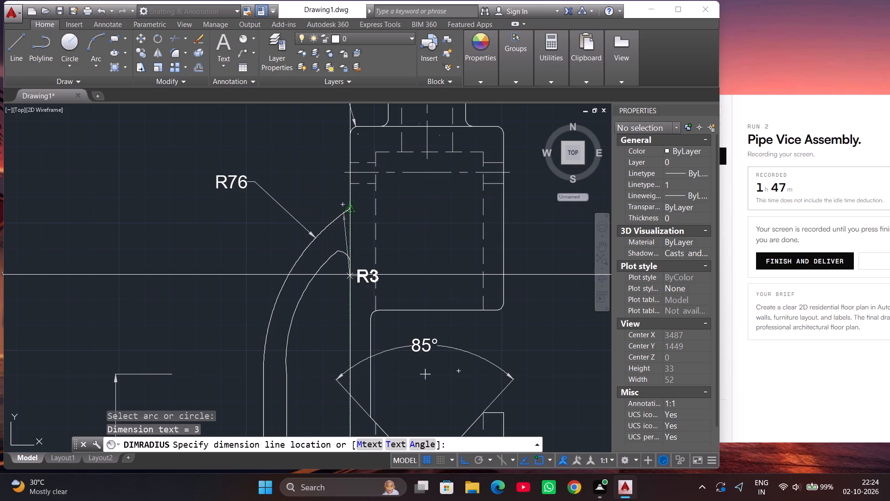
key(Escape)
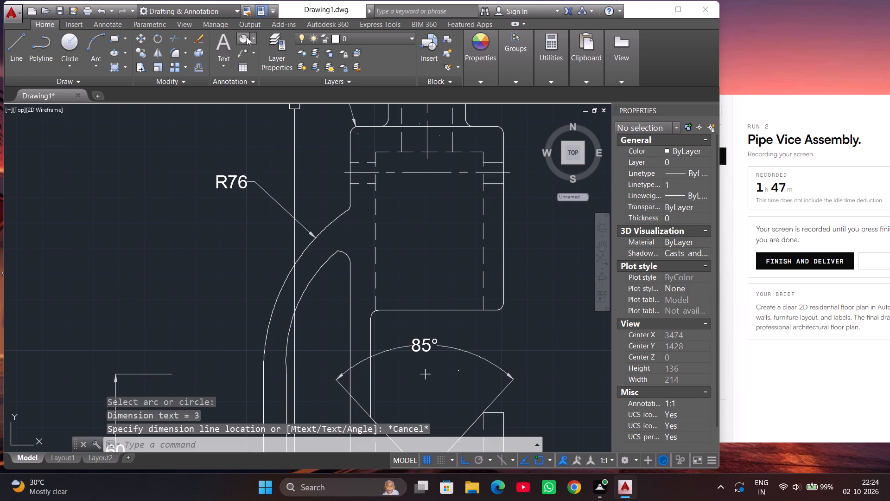
Add a radius dimension to the fillet at the top of the curved arm's inner opening, placing its text above the R76 text.
click(247, 37)
click(346, 257)
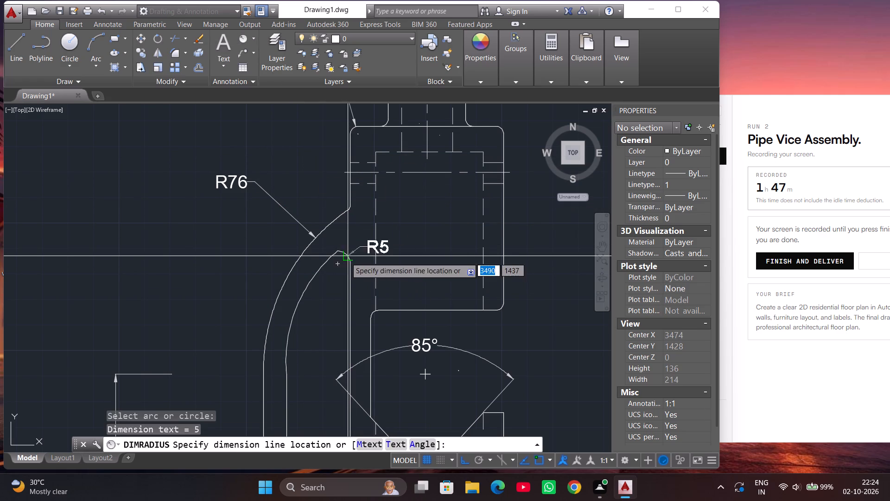
click(256, 152)
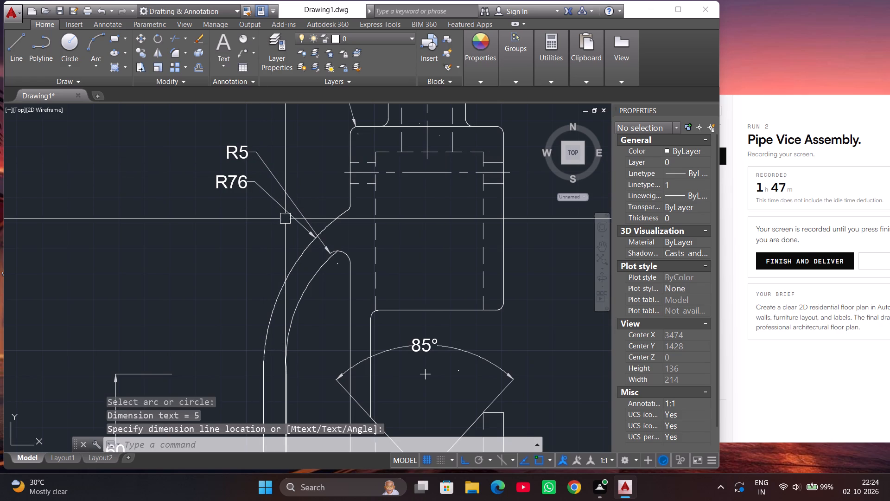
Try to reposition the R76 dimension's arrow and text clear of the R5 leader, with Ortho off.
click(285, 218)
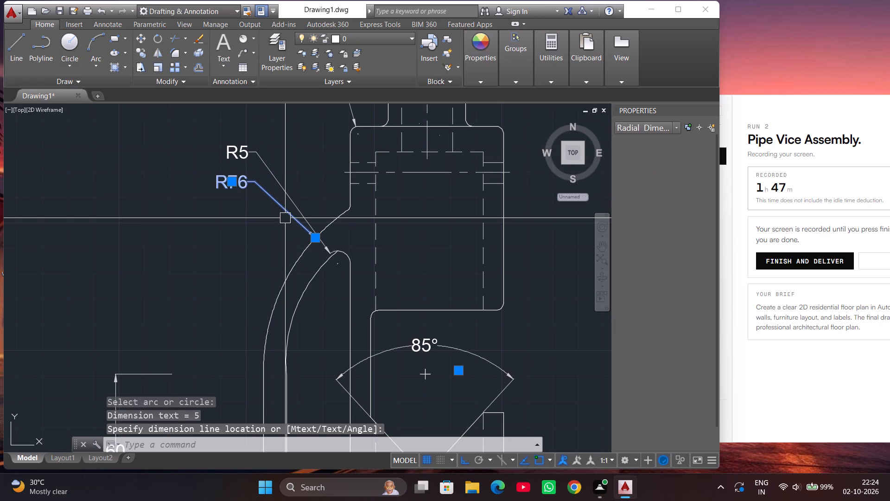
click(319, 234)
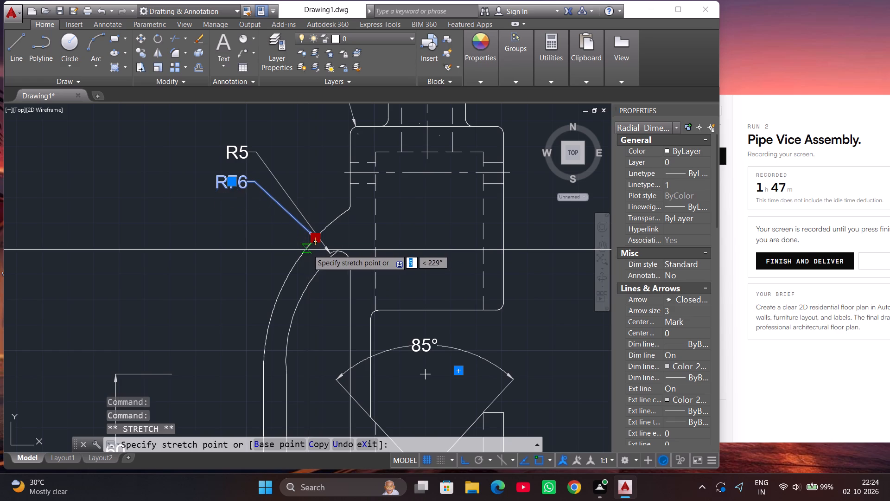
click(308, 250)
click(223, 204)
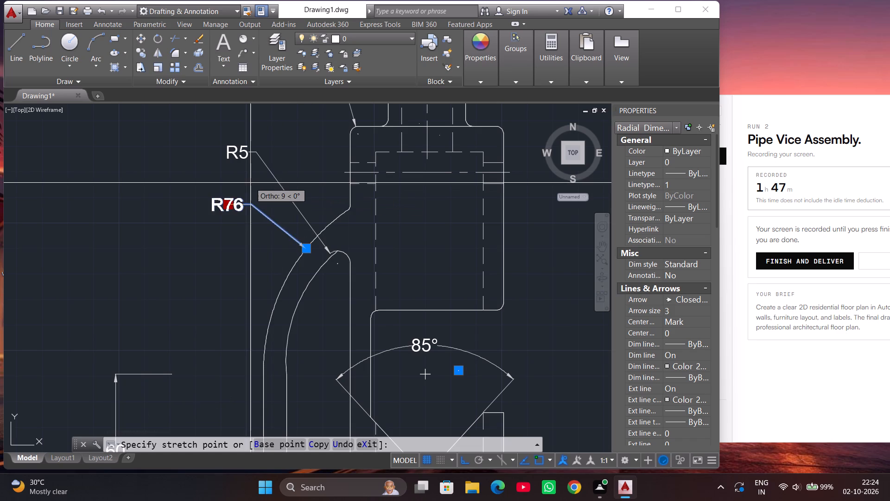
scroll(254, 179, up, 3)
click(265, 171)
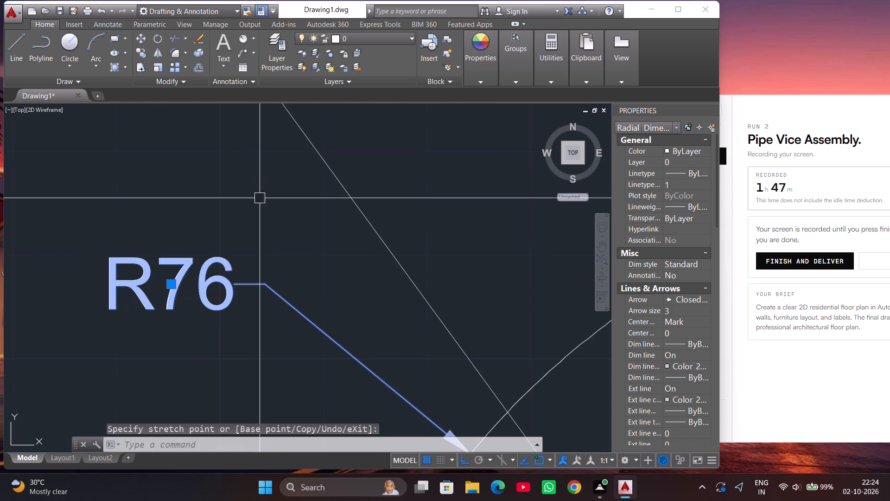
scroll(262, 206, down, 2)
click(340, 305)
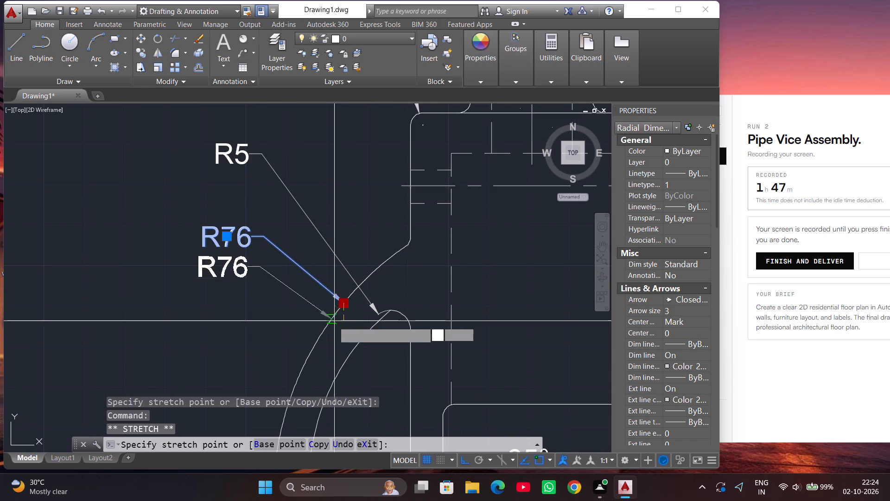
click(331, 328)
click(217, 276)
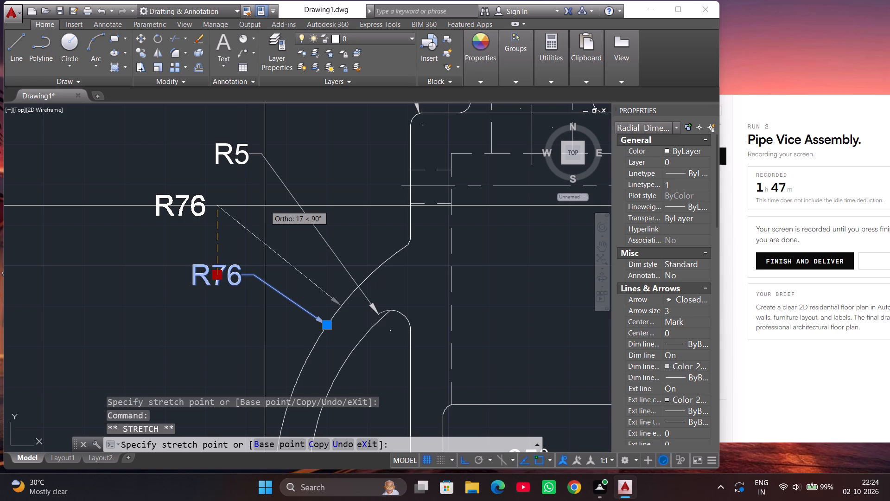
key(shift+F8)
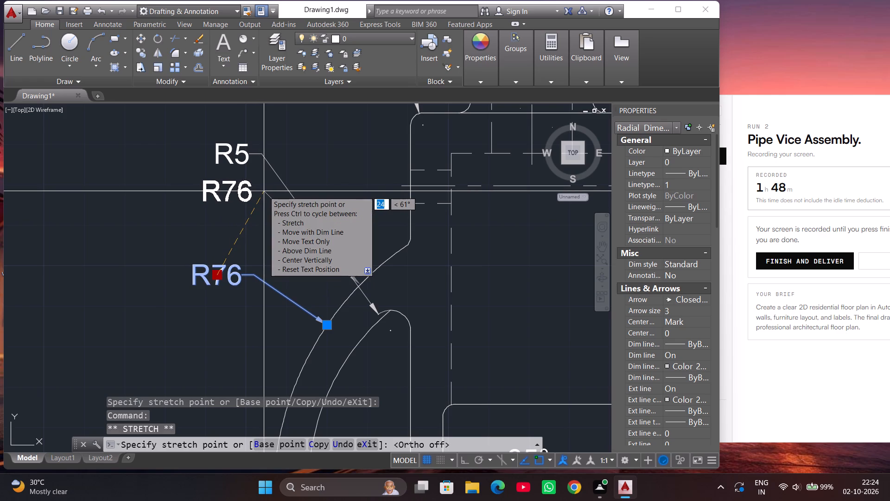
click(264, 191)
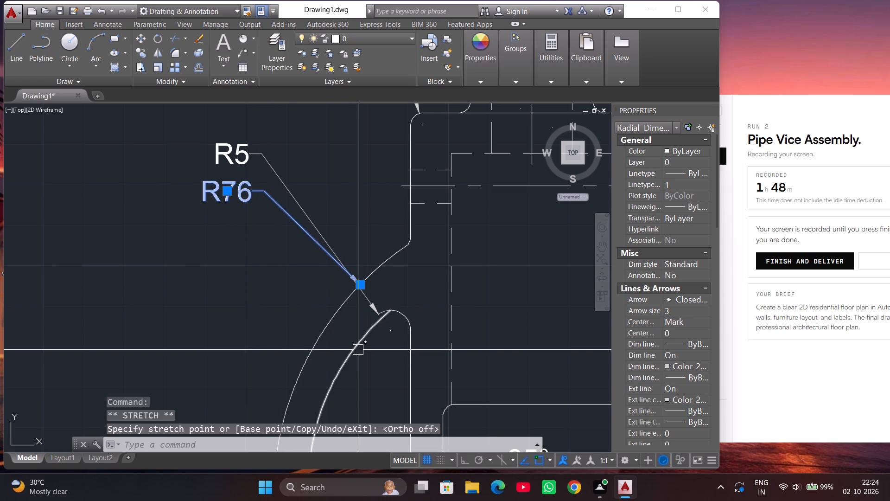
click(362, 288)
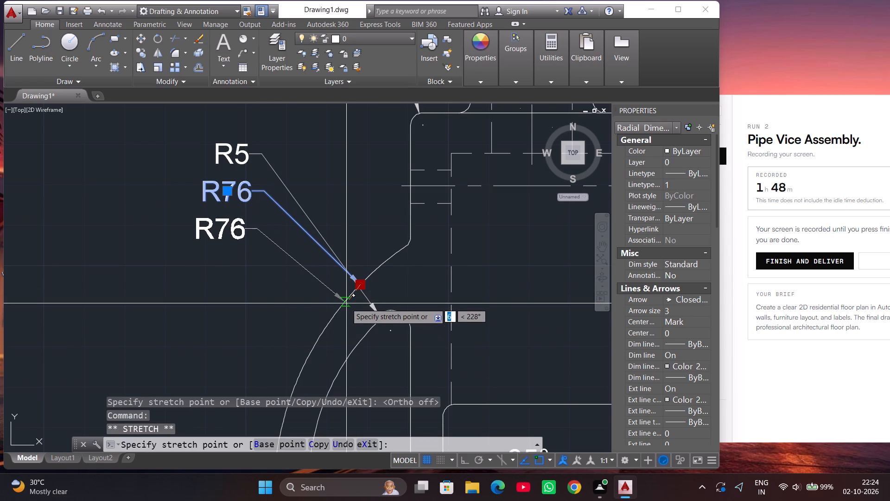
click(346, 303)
Delete the R76 dimension and dimension the arm's outer curve again, with a short leader and text beside the arc below the R5 leader.
key(Delete)
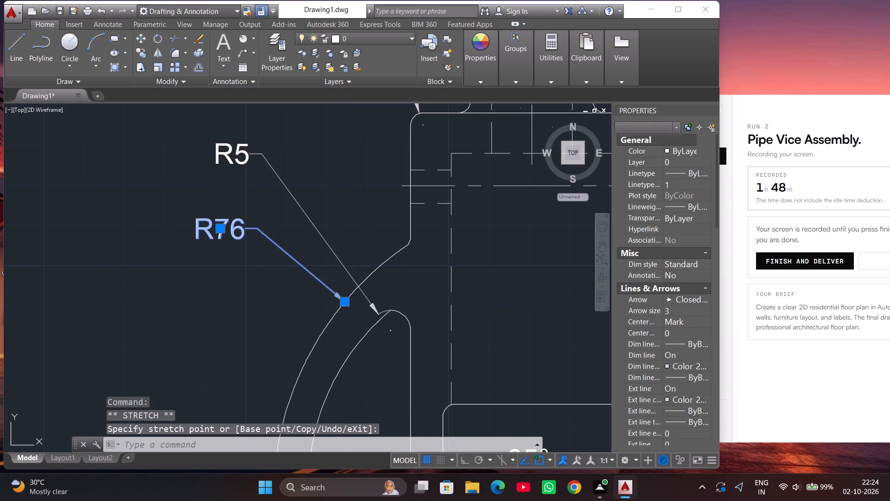
click(245, 44)
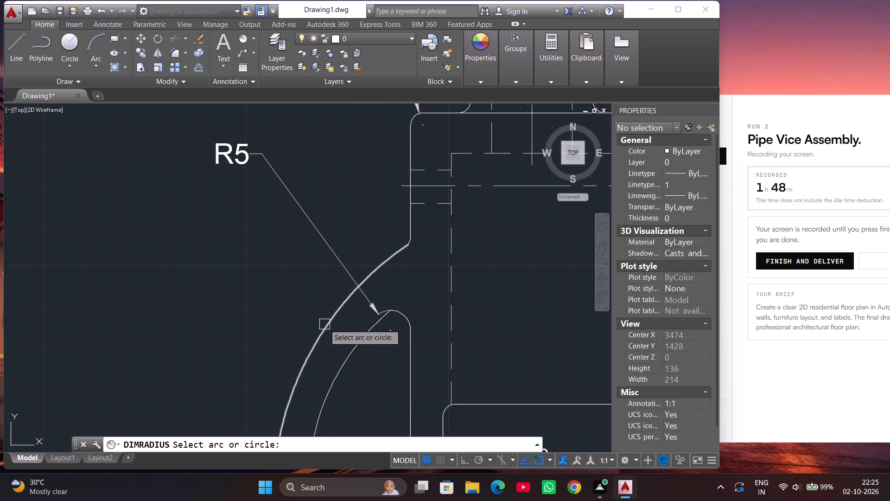
click(324, 324)
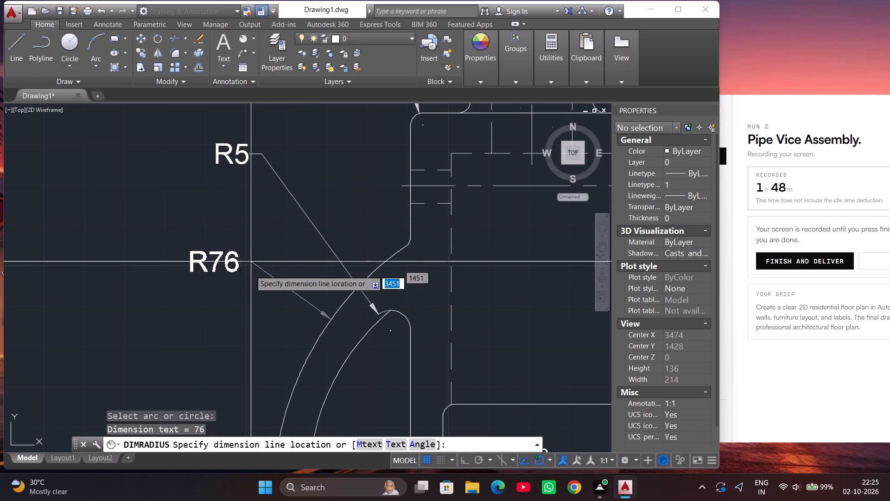
click(269, 295)
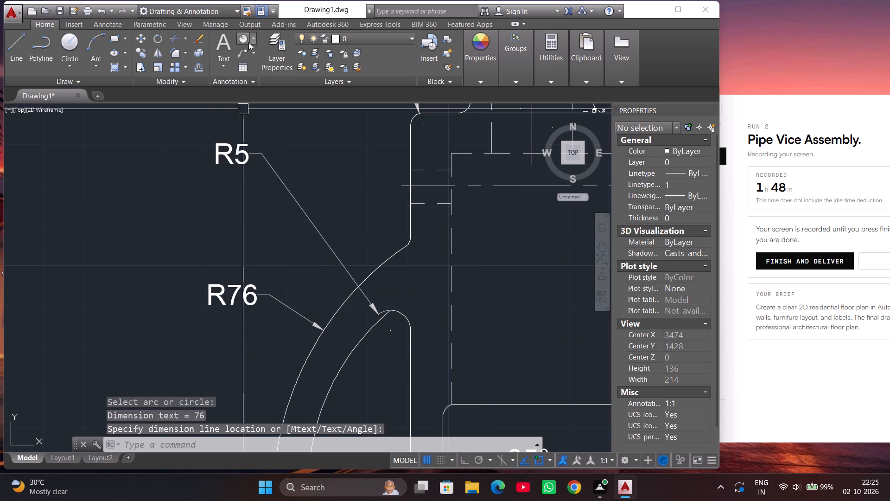
Add a radius dimension to the inner curve of the curved arm, placing its text between the R5 and R76 texts.
click(247, 42)
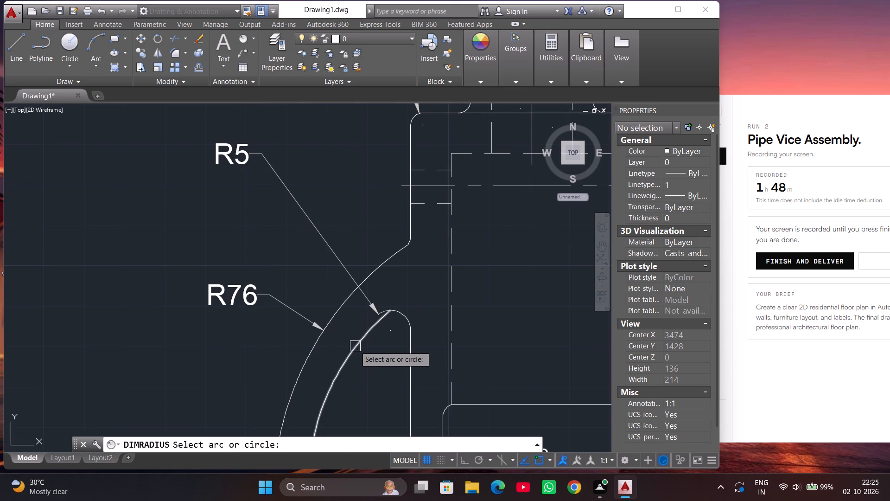
click(356, 345)
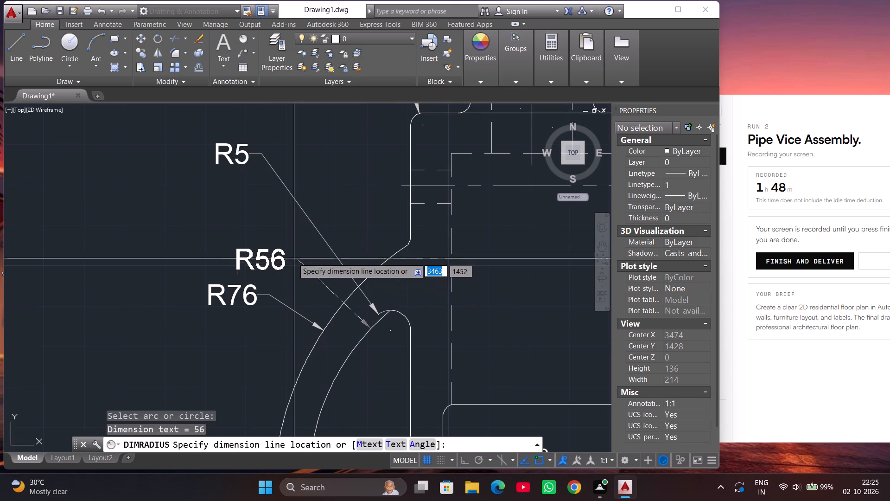
click(268, 233)
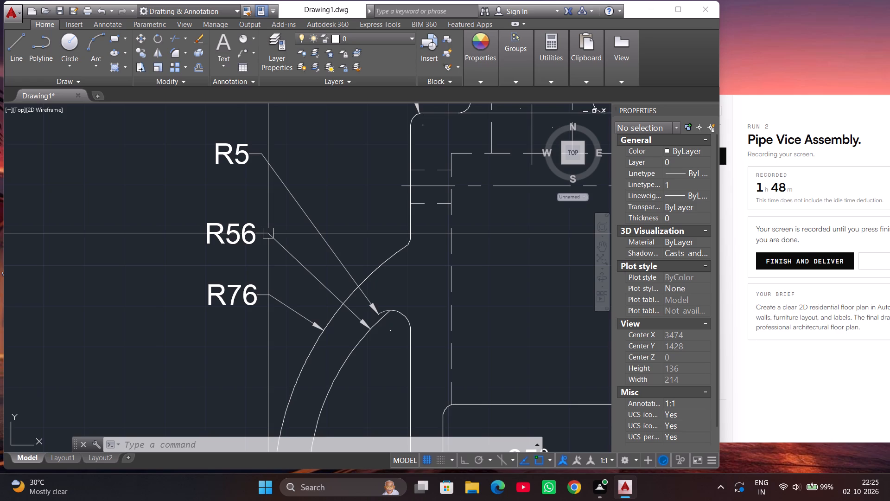
Stretch the upper end of the arm's inner arc to the R5 dimension's arrow tip, giving the arc a radius of about 64.
scroll(375, 326, up, 2)
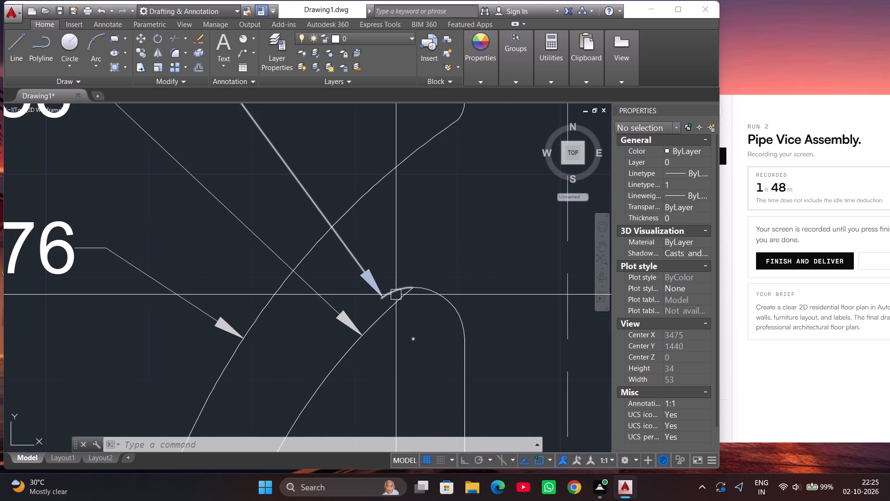
click(398, 302)
click(417, 288)
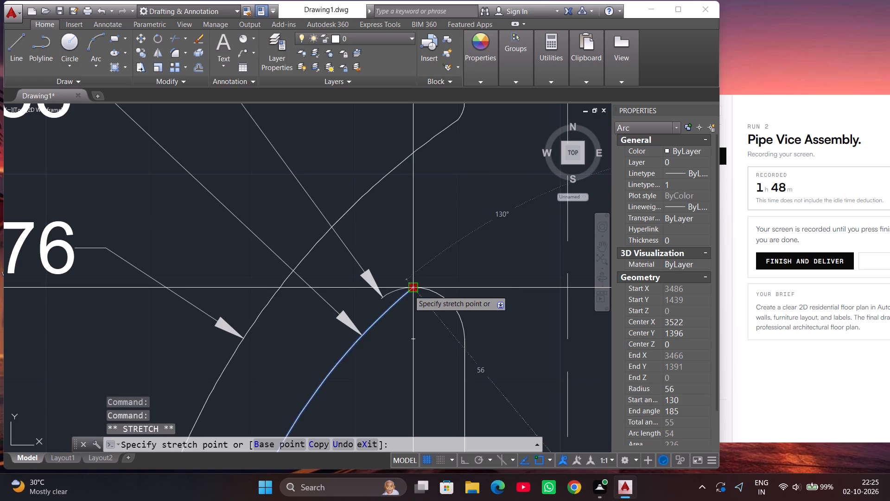
click(377, 301)
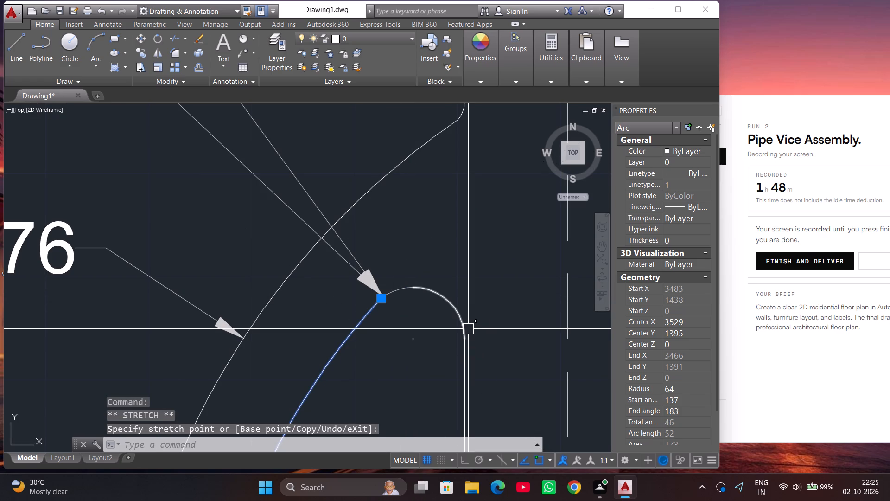
key(Escape)
Slide the R64 dimension's arrow farther down the inner arc, bringing its text closer to the R76 text.
scroll(468, 329, down, 2)
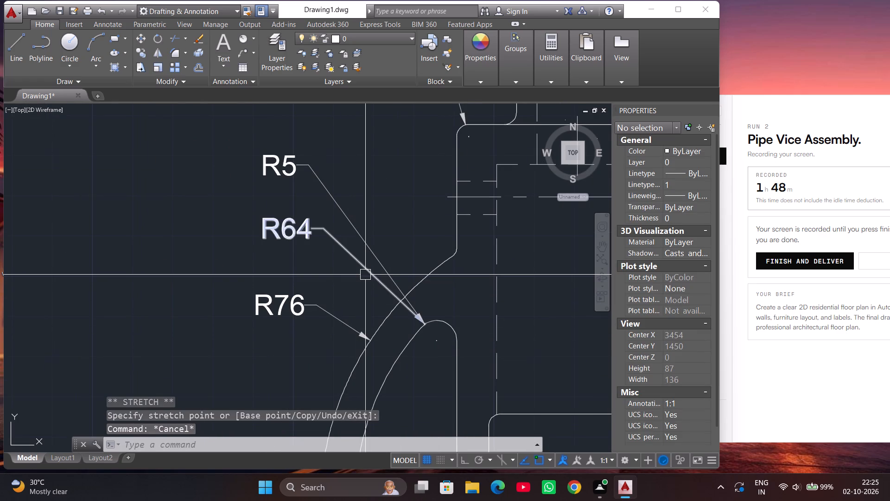
click(365, 274)
click(425, 322)
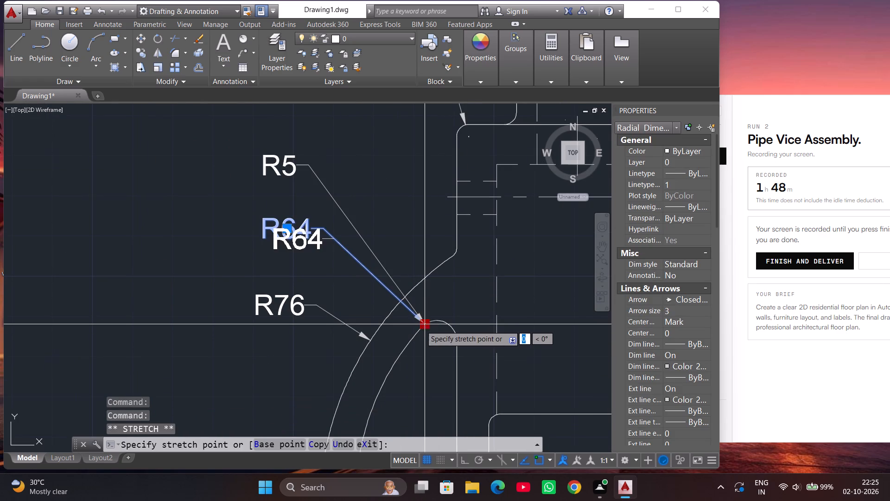
click(416, 335)
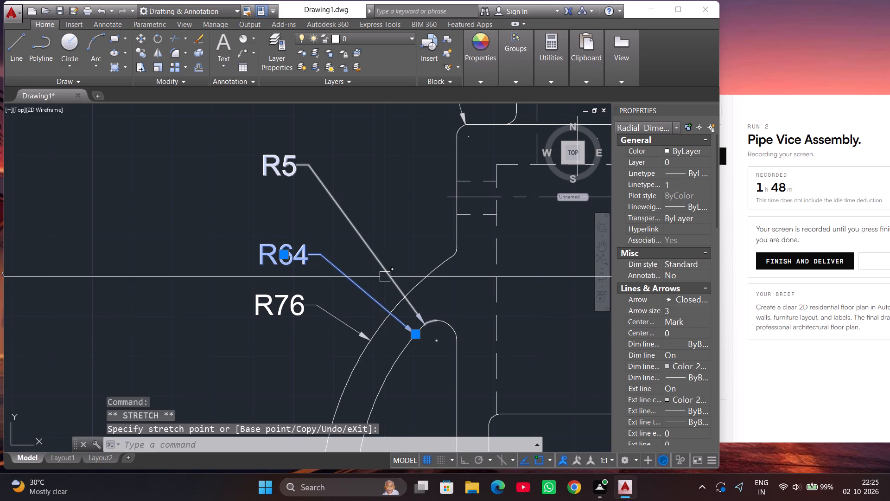
key(Escape)
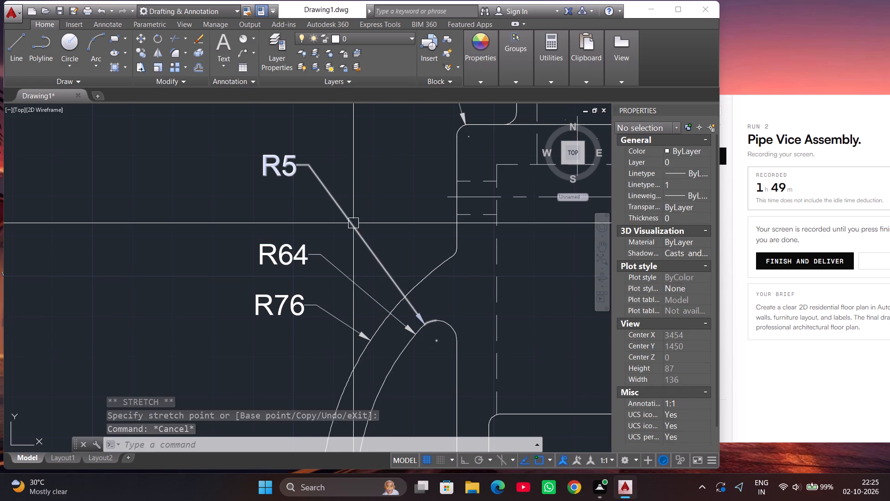
Move the R5 dimension's text down to just above the R64 text.
click(268, 160)
click(278, 162)
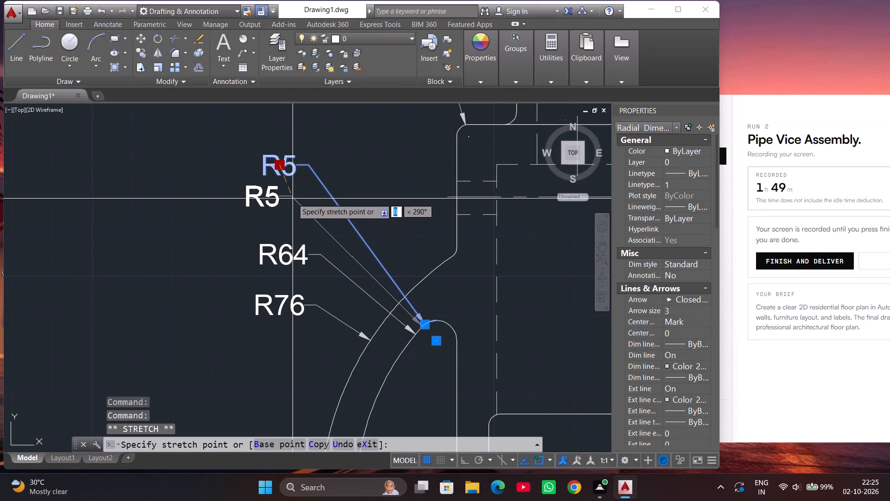
click(318, 208)
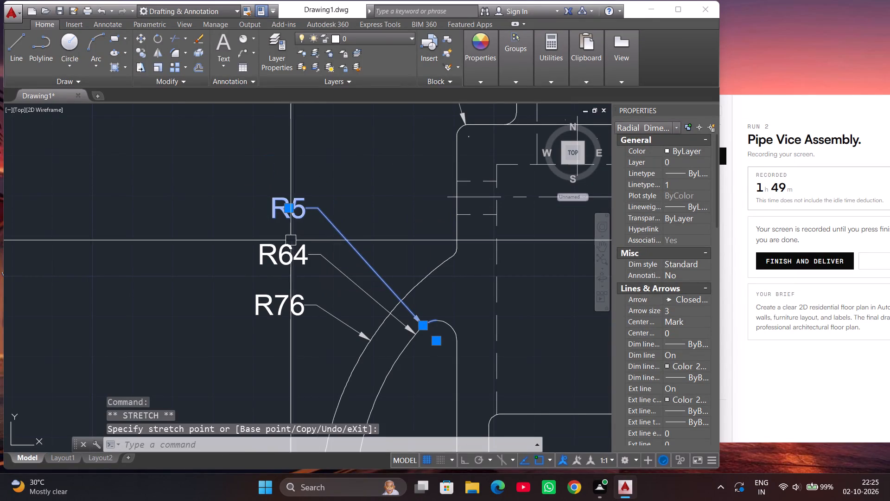
Change the font of the R5 dimension's text beside the curved arm to Times New Roman.
double_click(274, 203)
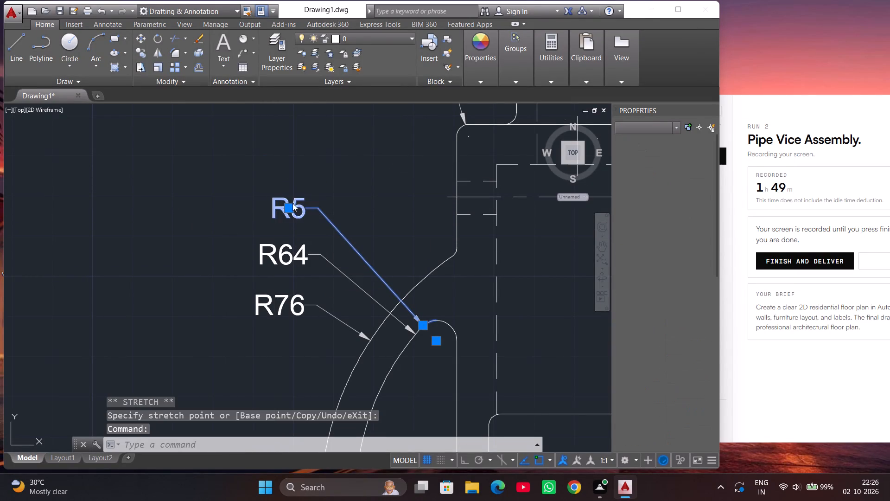
click(303, 205)
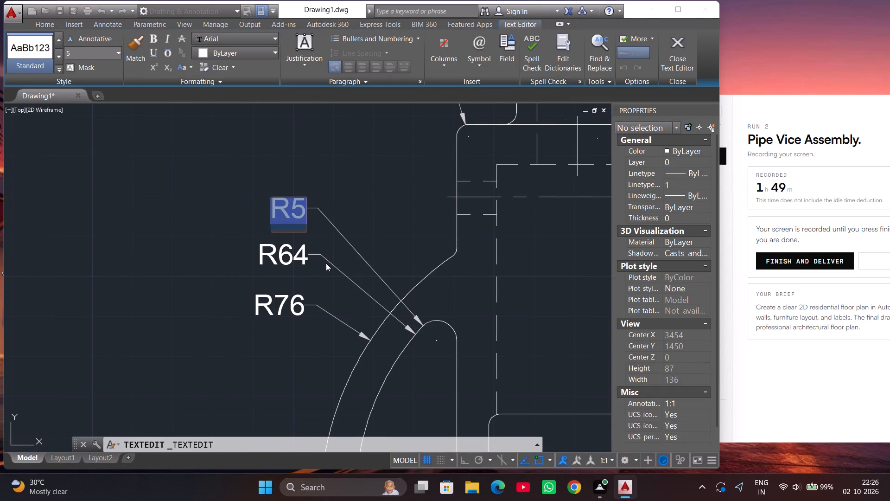
click(268, 40)
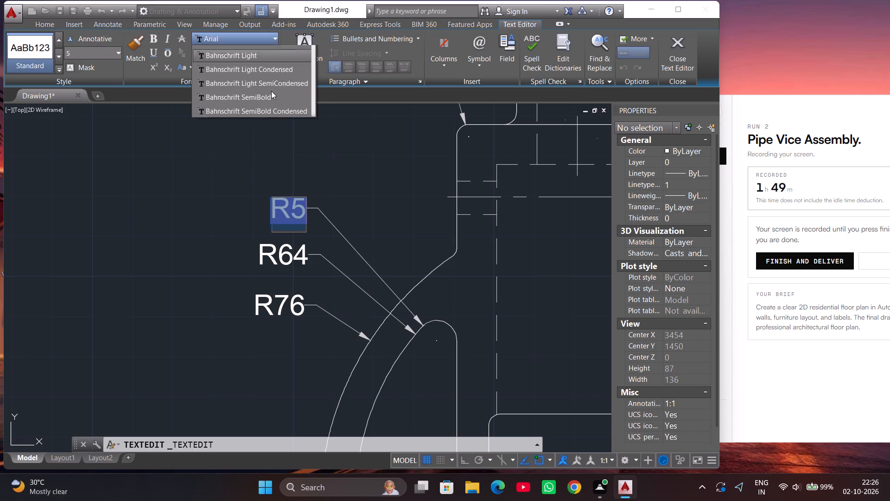
text(TIM)
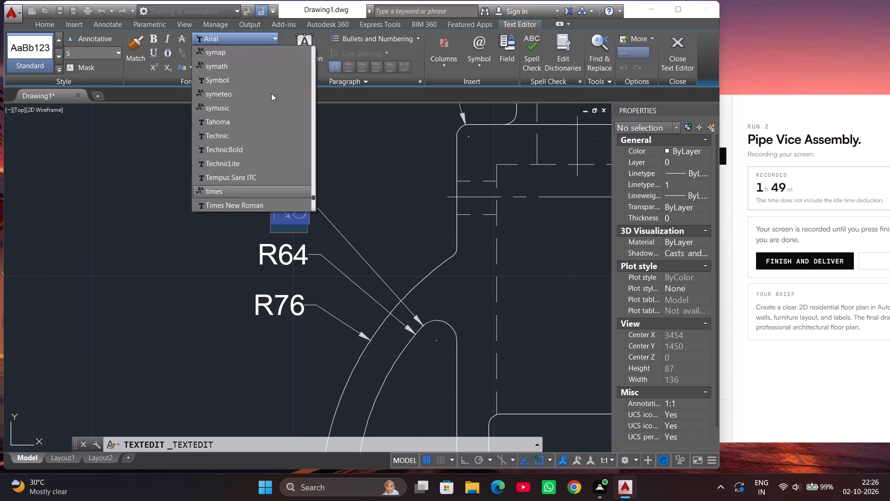
scroll(271, 93, down, 2)
click(254, 118)
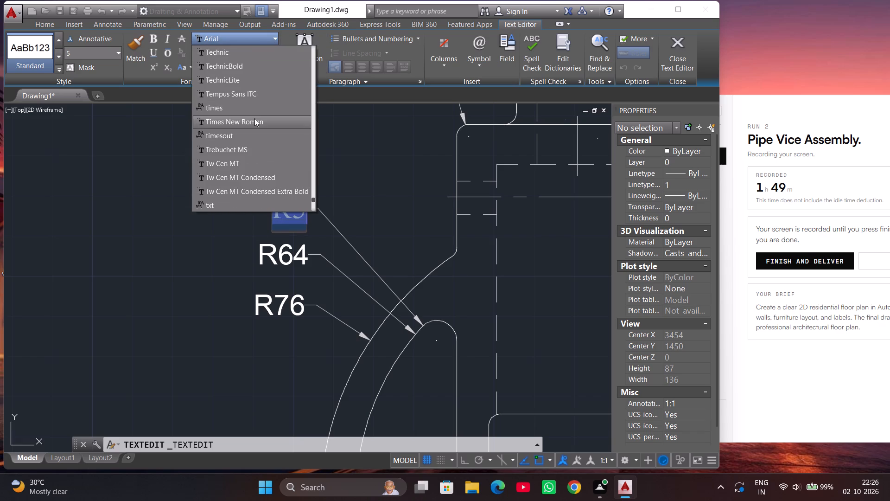
click(183, 141)
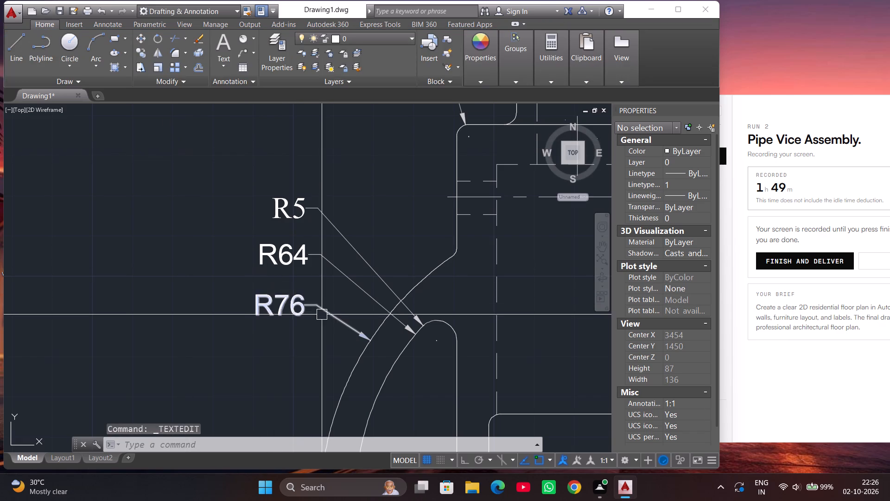
Change the font of the R64 dimension's text on the arm's inner arc to Times New Roman.
double_click(277, 261)
click(304, 249)
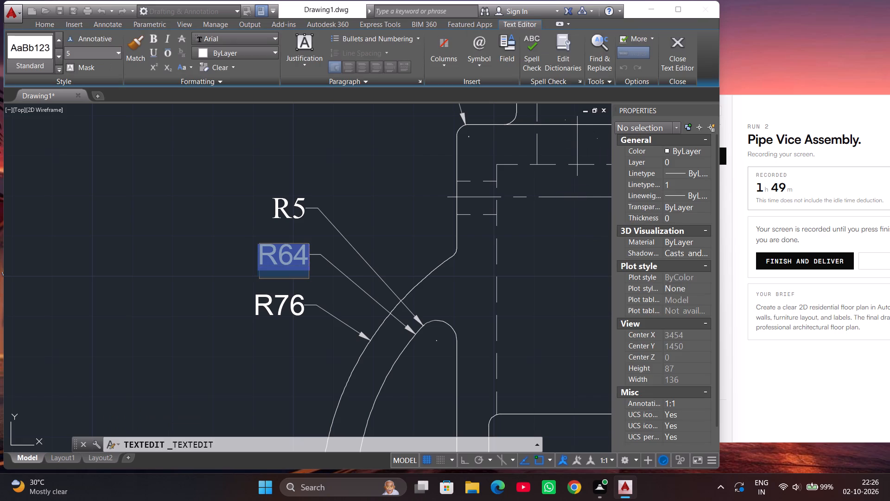
click(226, 40)
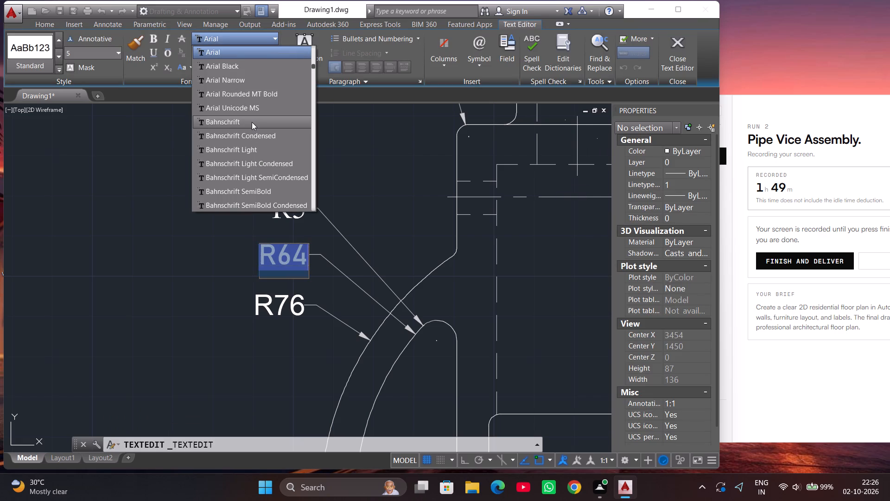
text(TIM)
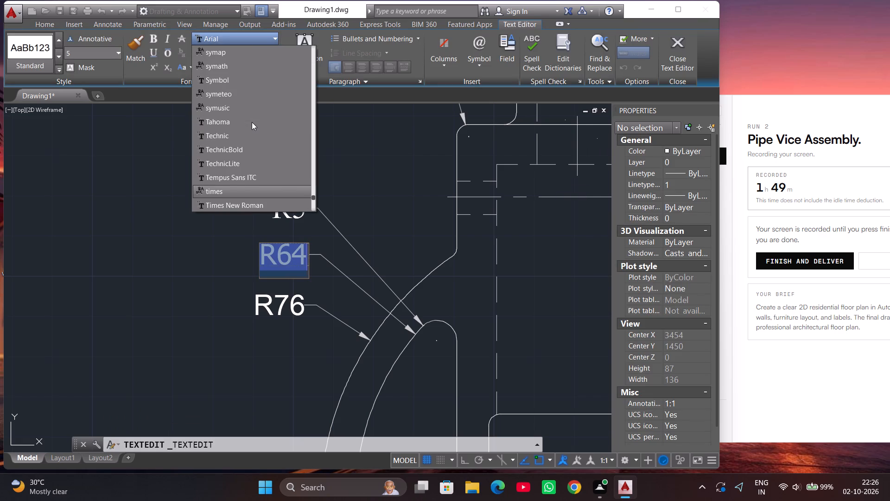
scroll(252, 122, down, 2)
click(263, 122)
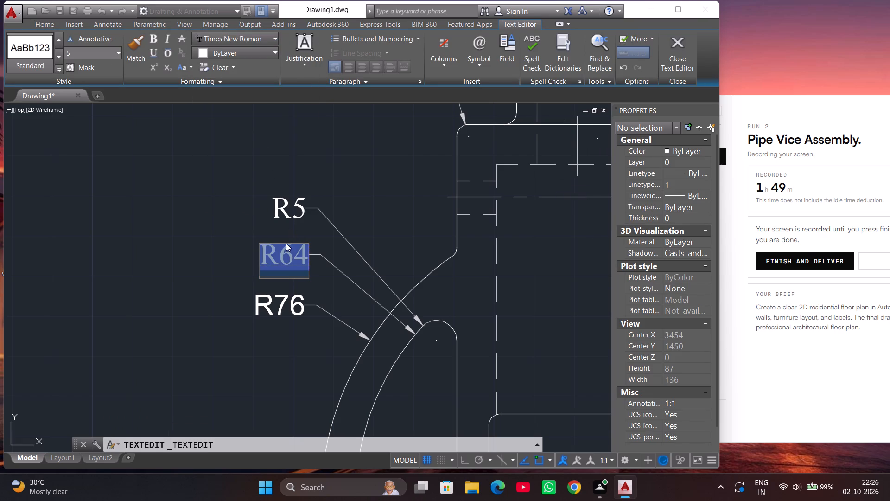
click(291, 256)
click(300, 255)
click(295, 260)
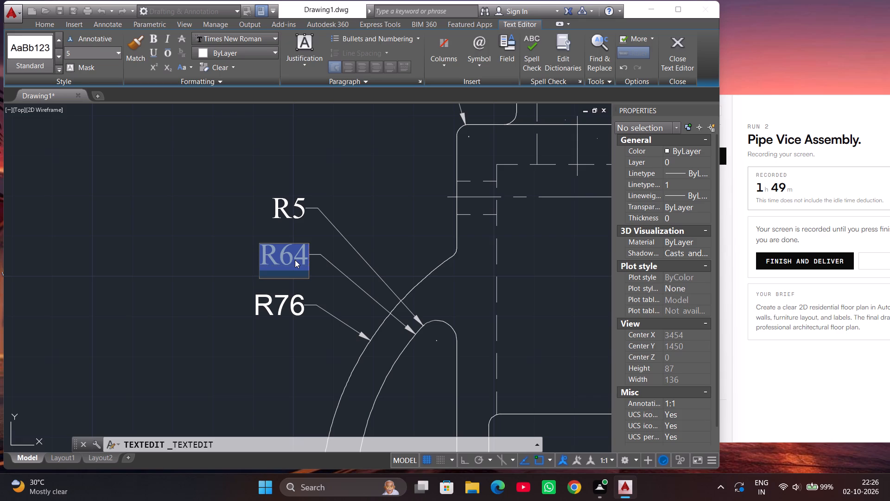
click(186, 251)
Replace the R64 dimension's text on the arm's inner arc with R55.
double_click(294, 261)
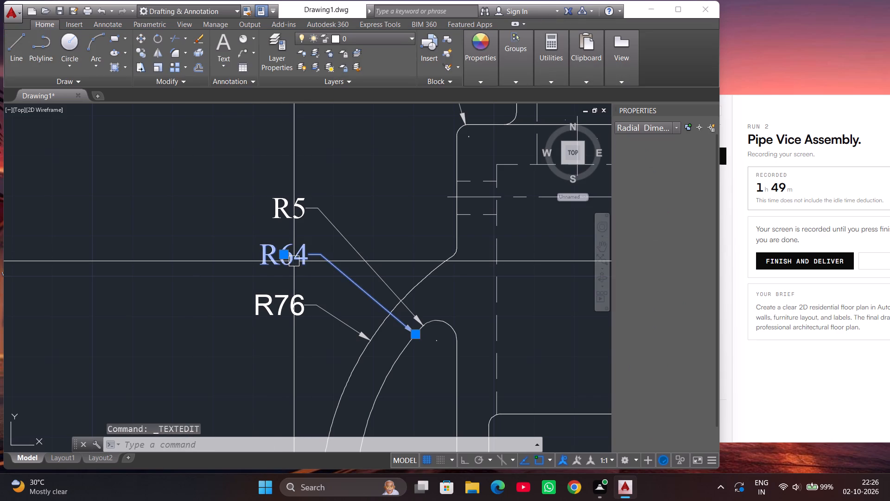
click(295, 257)
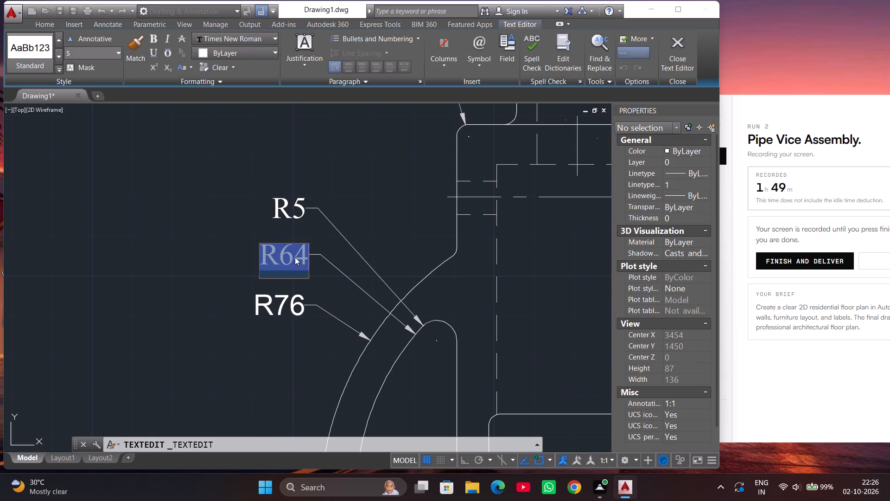
double_click(295, 257)
click(302, 254)
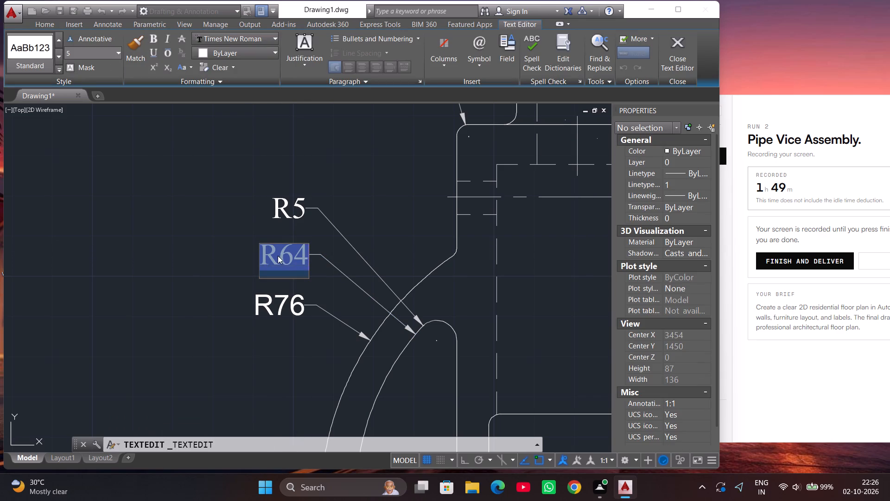
click(278, 256)
click(288, 253)
triple_click(297, 252)
click(302, 255)
key(BackSpace)
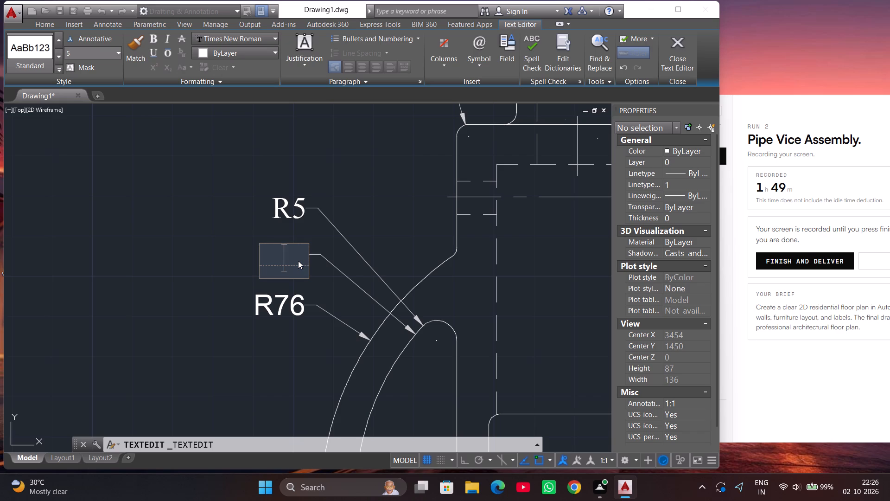
key(r)
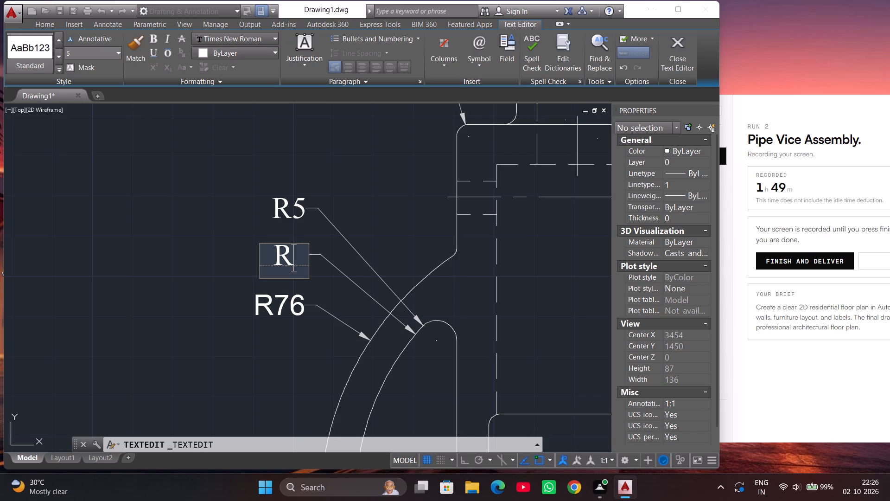
text(55)
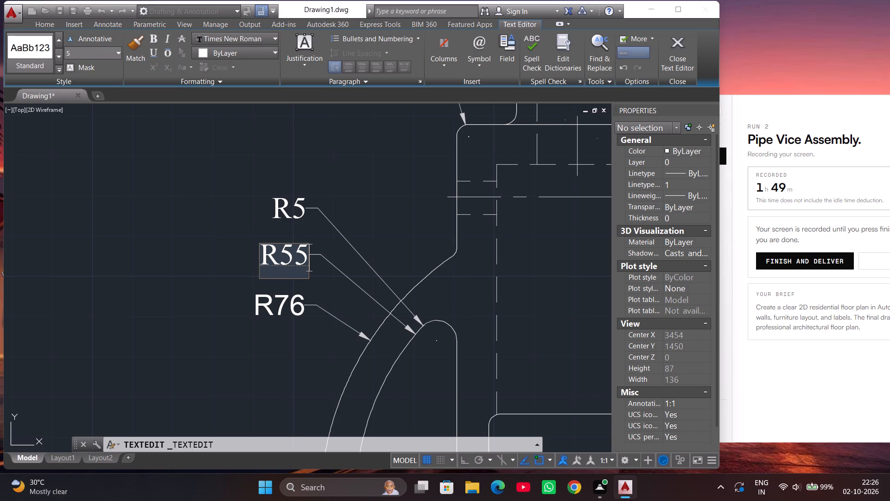
click(227, 291)
Change the font of the R76 dimension's text on the arm's outer arc to Times New Roman.
double_click(289, 309)
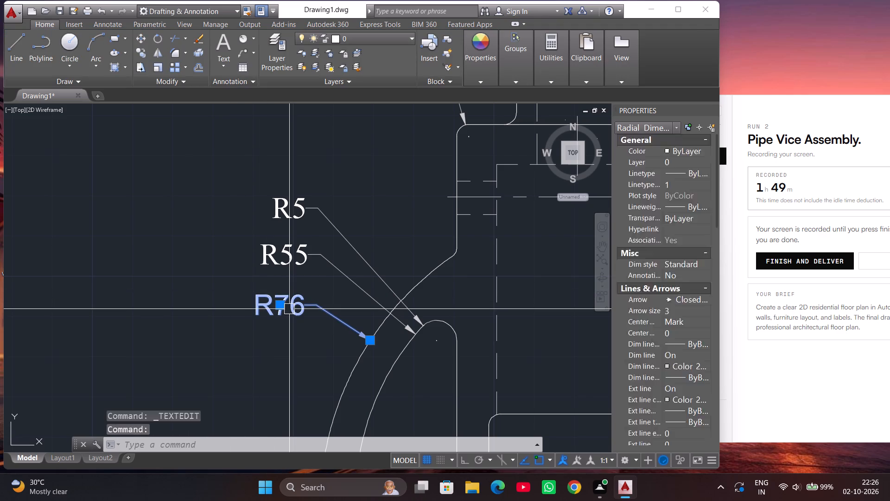
key(BackSpace)
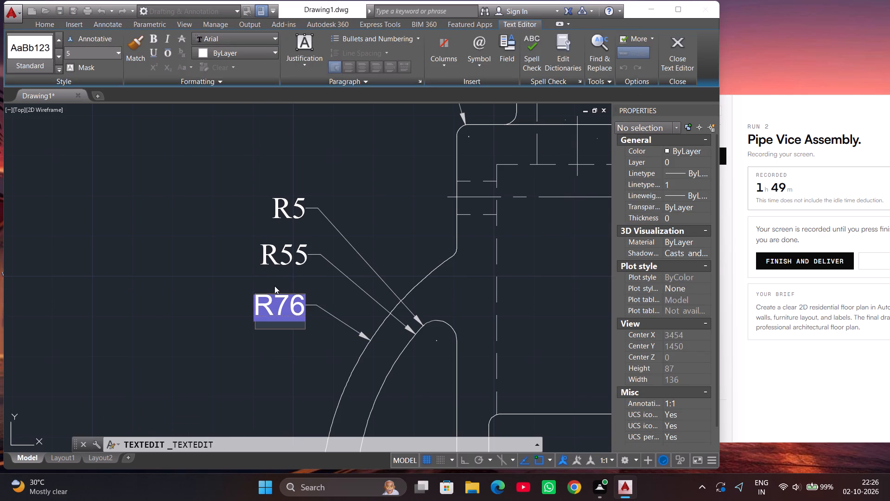
click(282, 304)
click(254, 41)
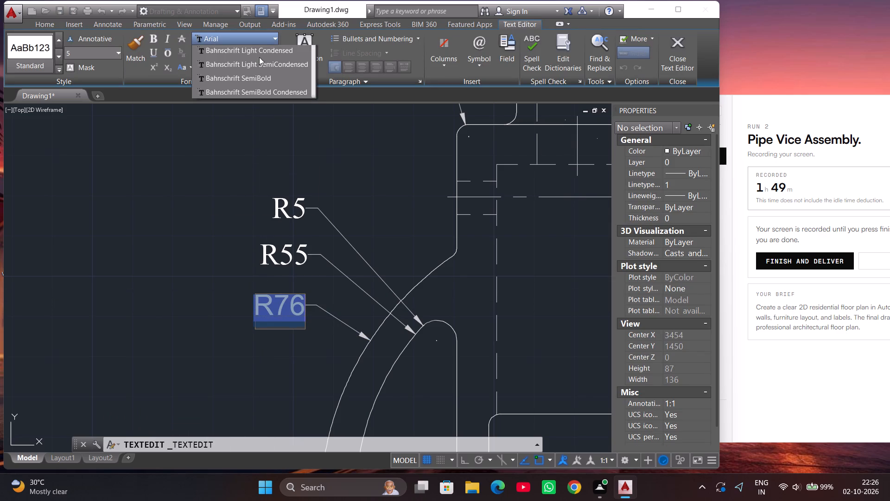
text(TIM)
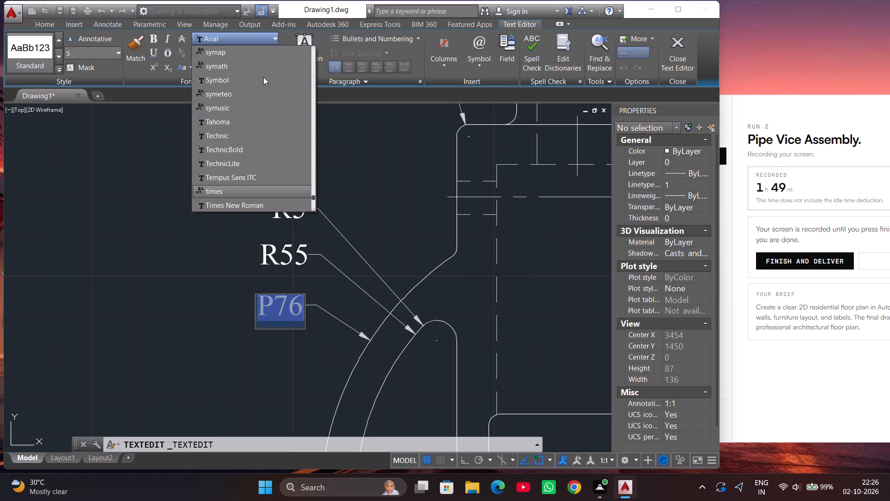
scroll(273, 77, down, 1)
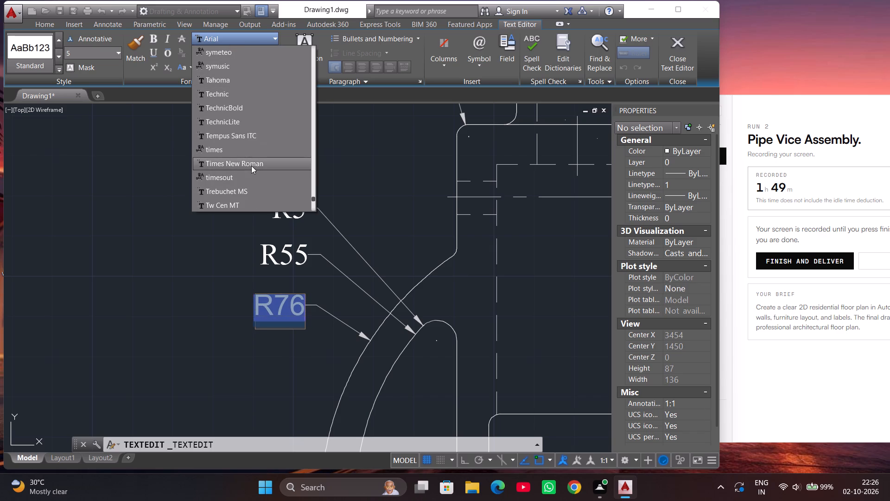
click(251, 166)
click(166, 281)
Replace the R76 dimension's text on the arm's outer arc with R65.
double_click(280, 302)
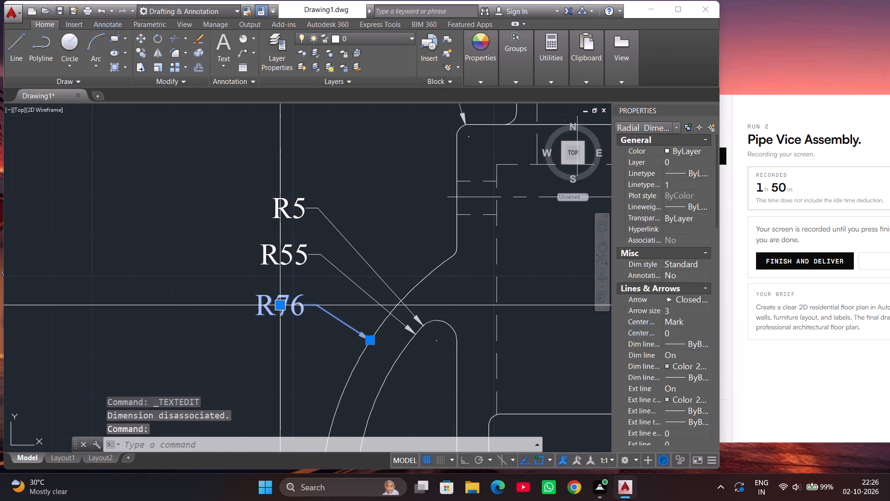
click(303, 306)
key(BackSpace)
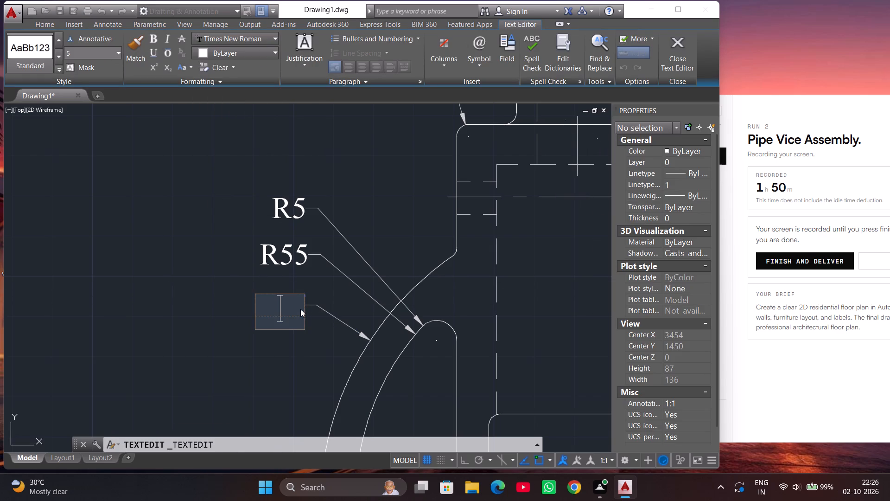
key(r)
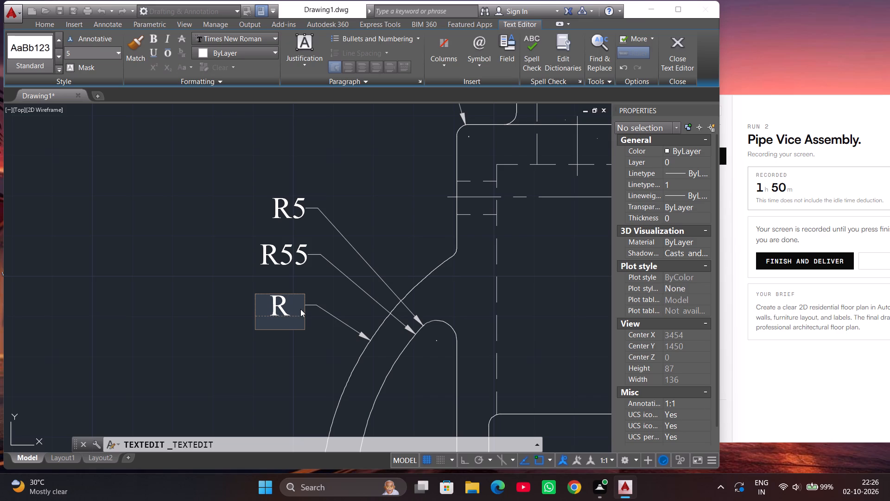
text(65)
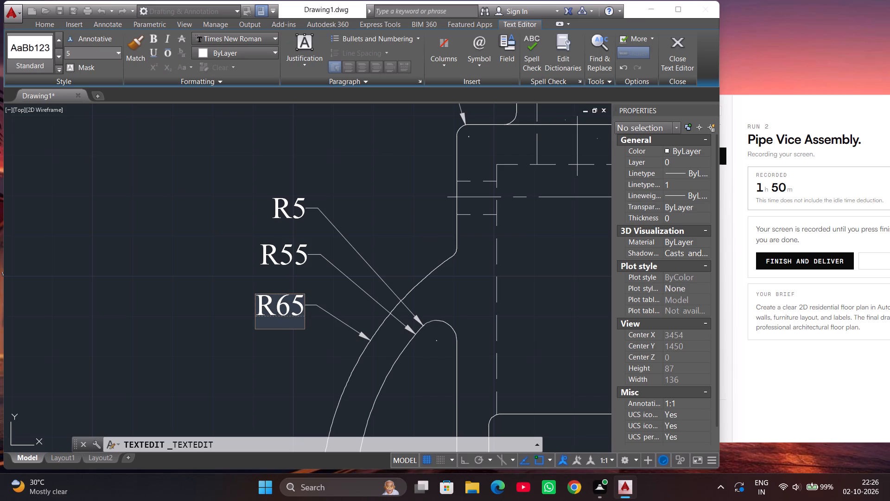
click(237, 333)
Change the font of the R3 dimension's text at the body's upper corner fillet to Times New Roman.
scroll(226, 327, down, 2)
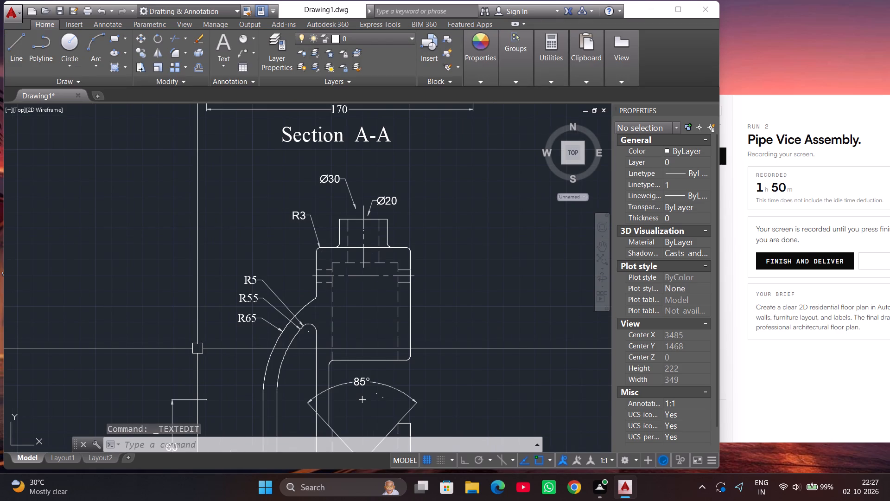
scroll(305, 215, up, 2)
double_click(291, 216)
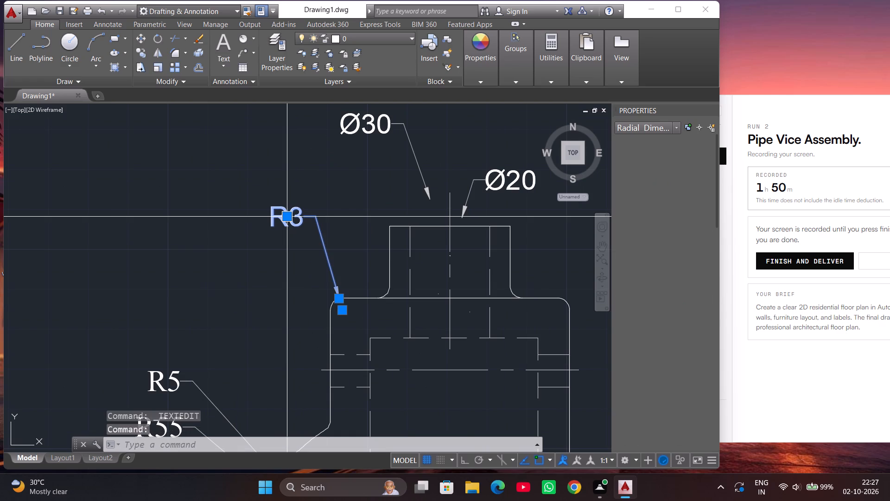
click(299, 212)
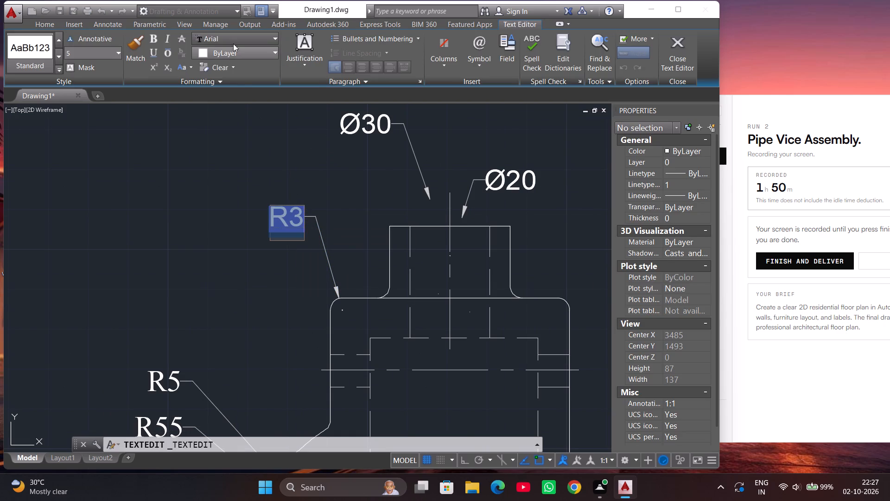
click(237, 39)
text(TIM)
scroll(263, 99, down, 2)
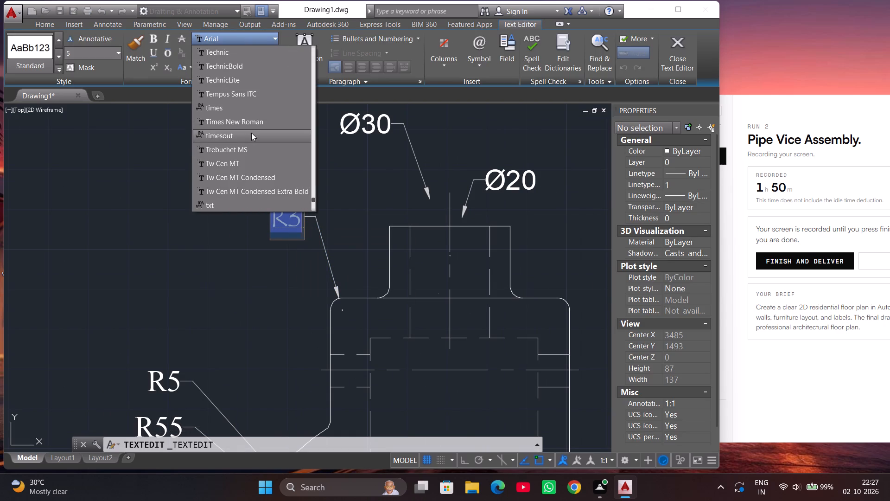
click(256, 122)
click(260, 221)
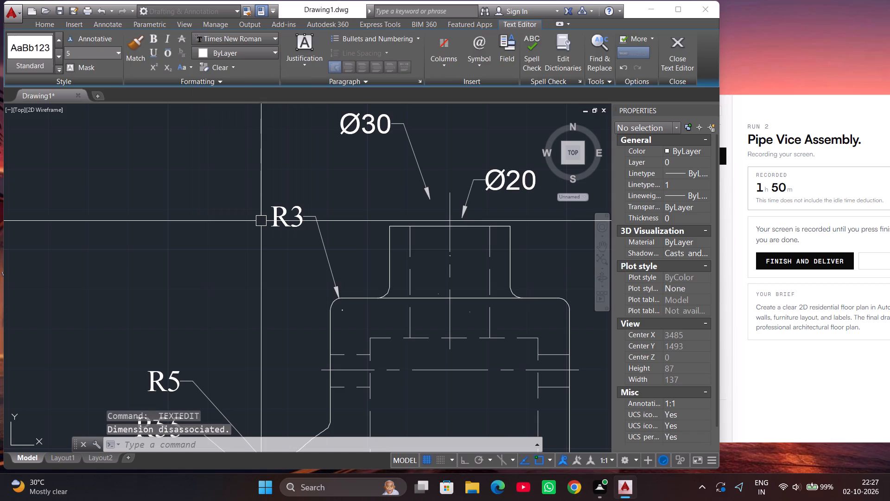
Change the font of the Ø30 dimension's text above the top boss to Times New Roman.
scroll(348, 198, down, 1)
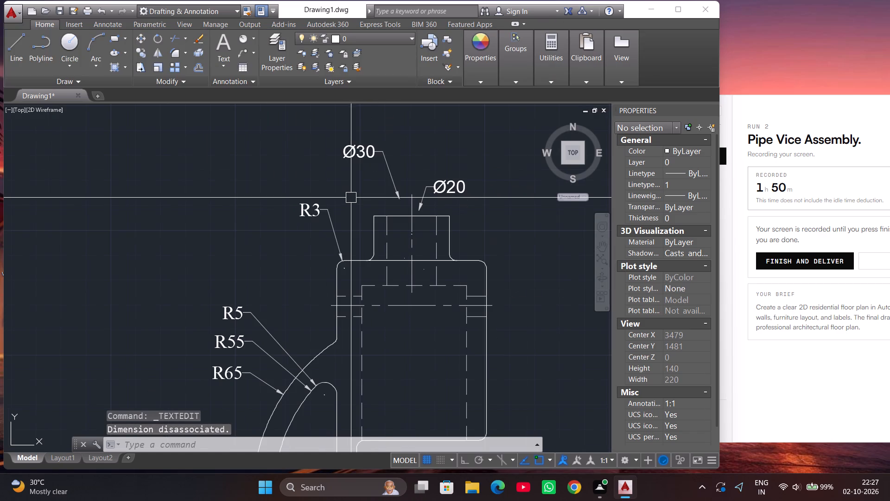
double_click(369, 151)
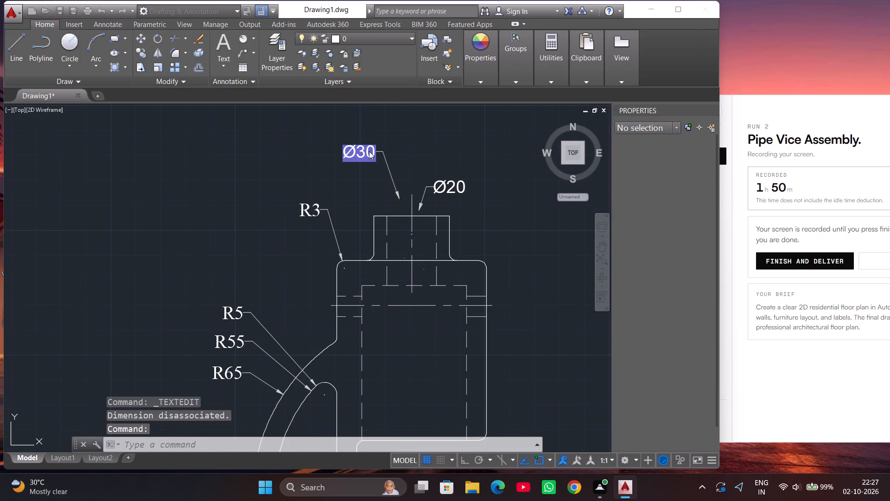
click(369, 151)
click(232, 34)
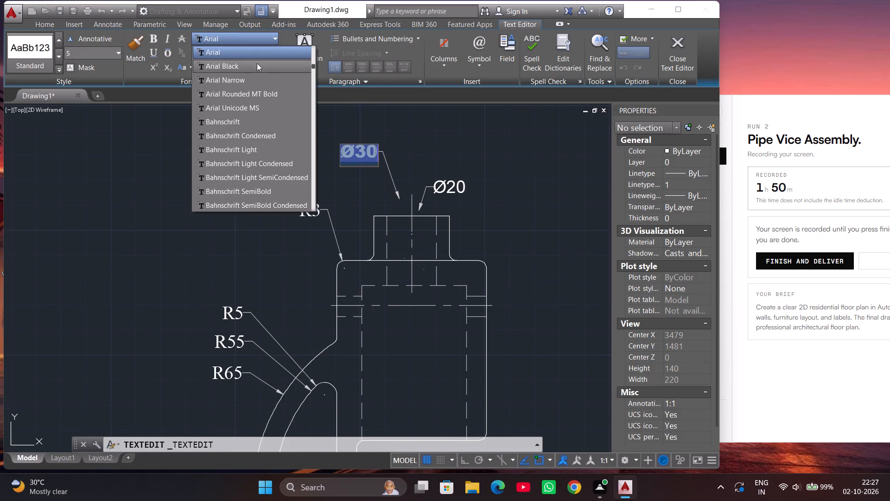
text(TIM)
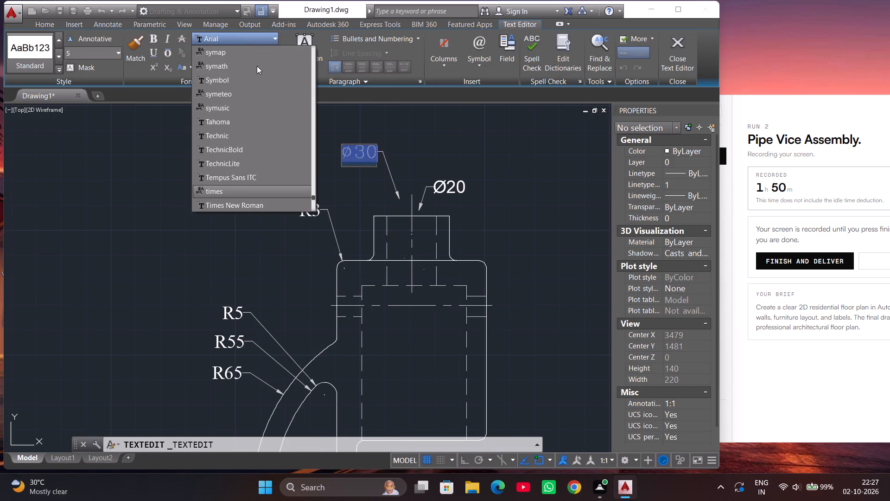
scroll(257, 66, down, 1)
click(259, 168)
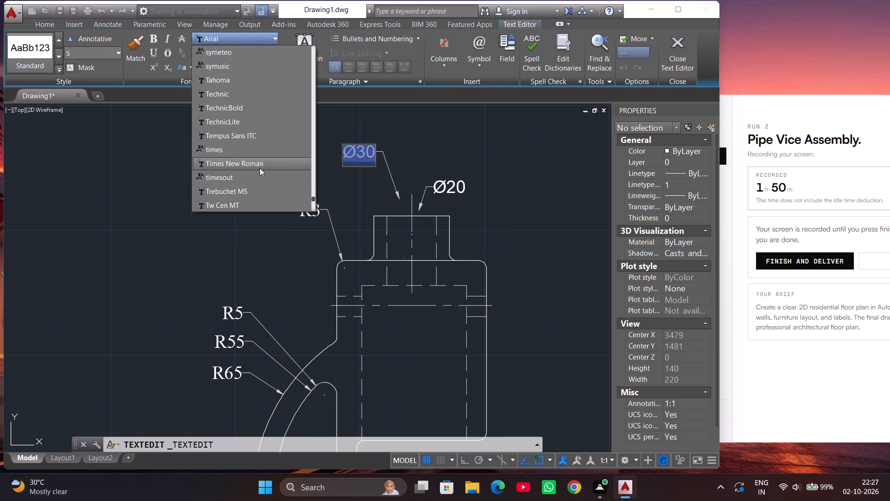
click(294, 169)
Change the font of the Ø20 dimension's text above the top boss to Times New Roman.
double_click(469, 189)
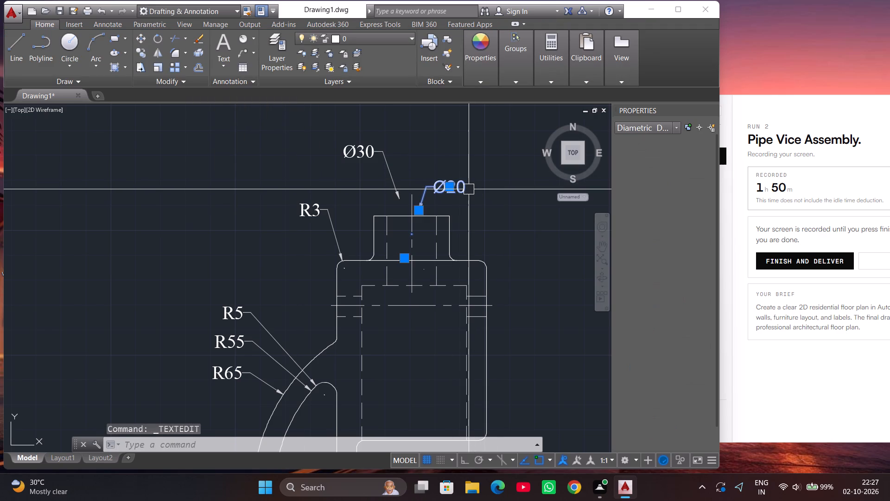
click(466, 186)
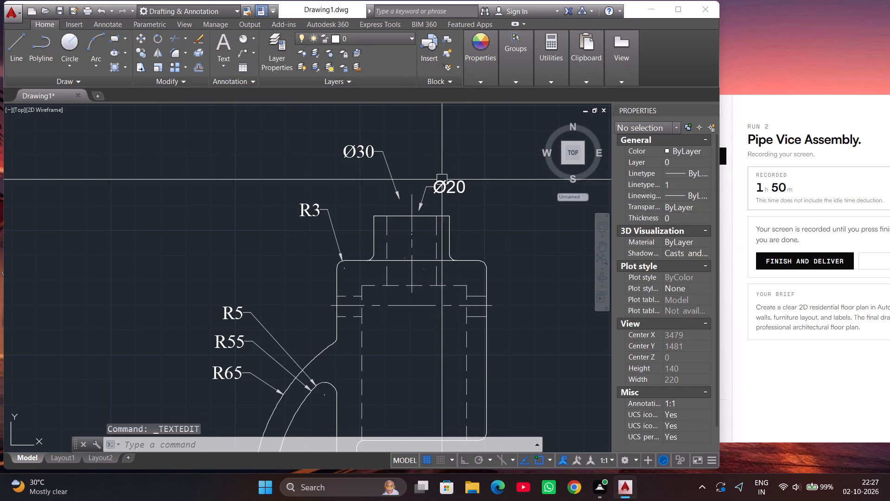
double_click(446, 183)
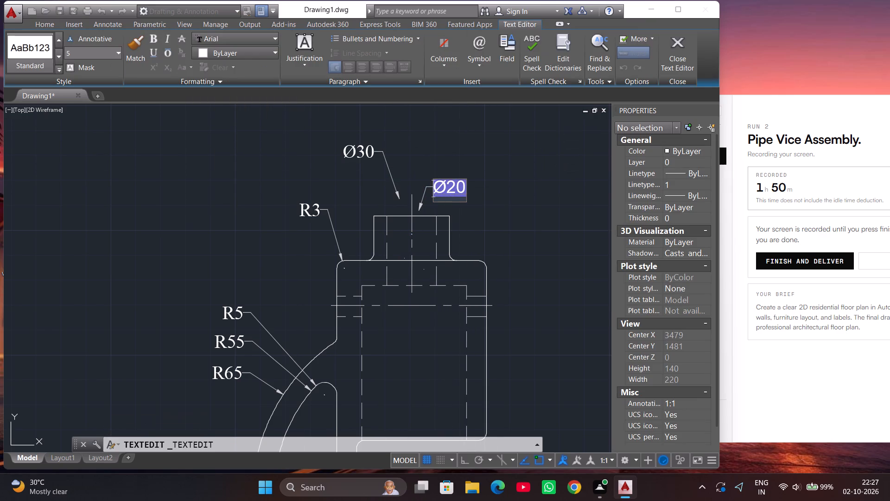
click(444, 193)
click(221, 33)
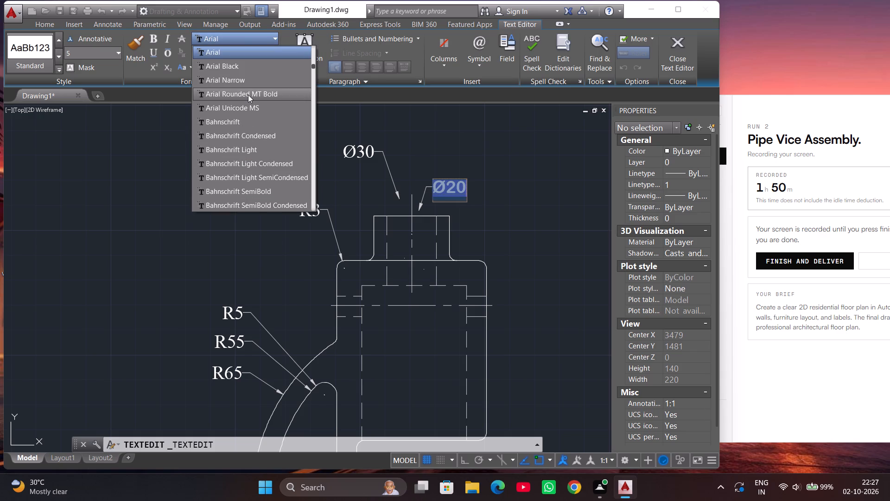
text(TI)
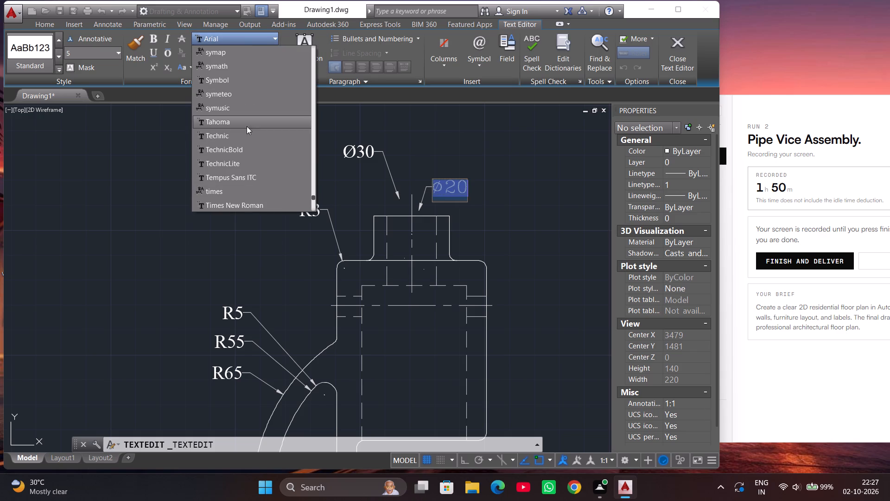
scroll(248, 137, down, 2)
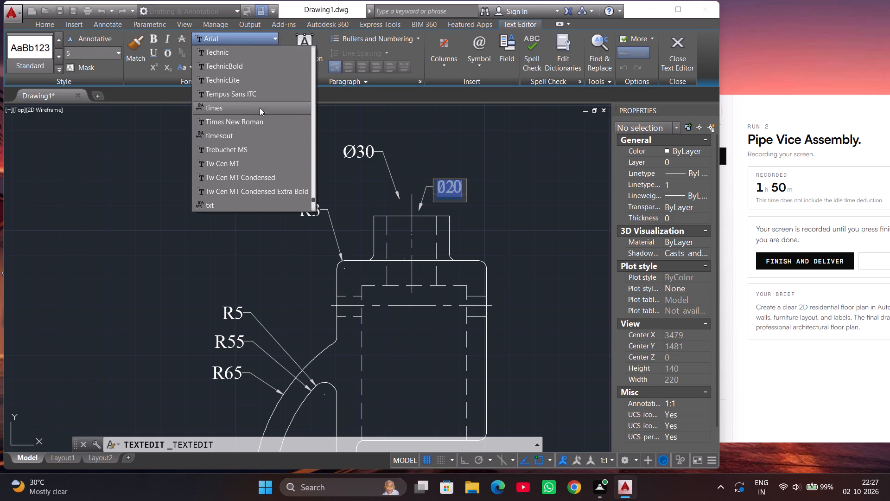
click(257, 129)
click(264, 189)
Change the font of the vertical 60 dimension's text beside the base plate to Times New Roman.
scroll(363, 186, down, 2)
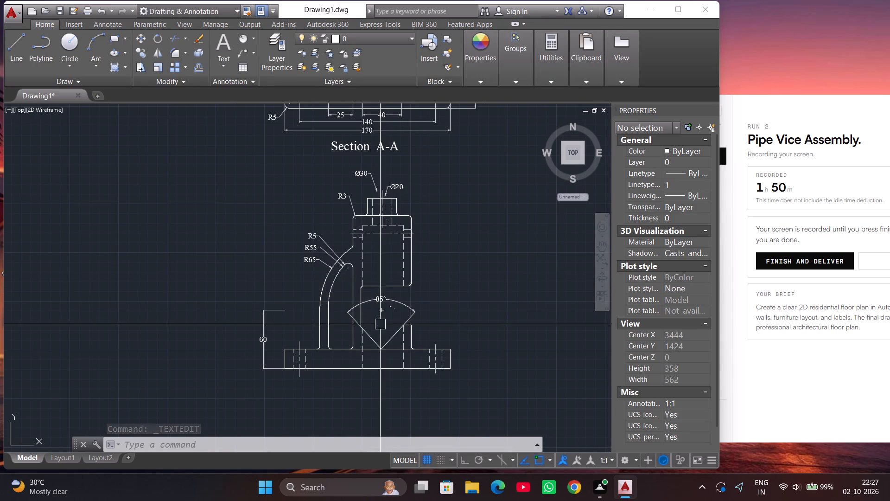
scroll(267, 360, up, 2)
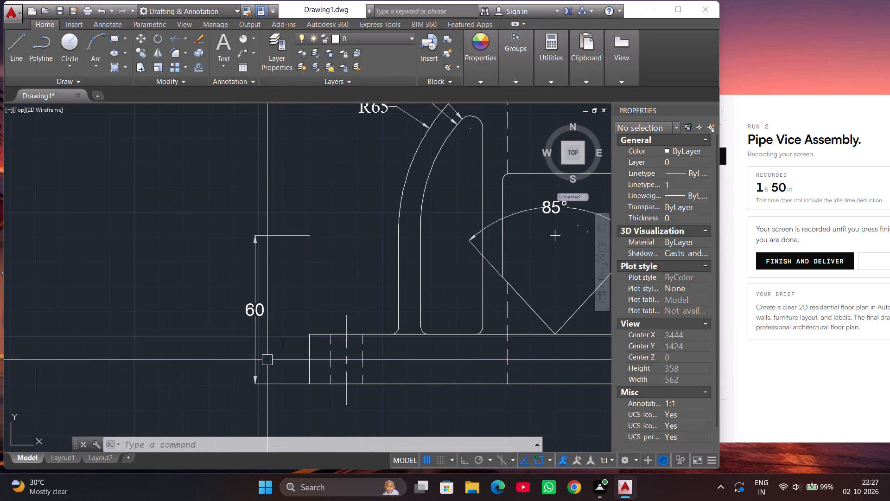
double_click(259, 316)
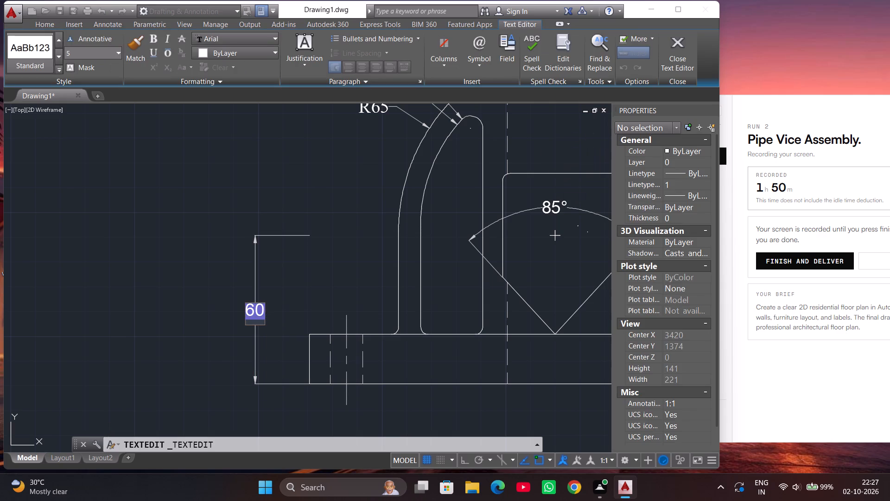
click(257, 312)
click(263, 39)
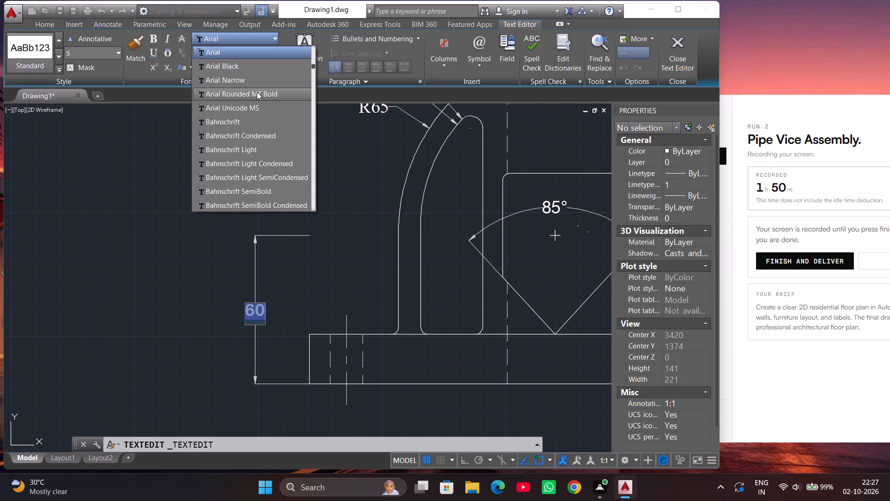
text(TIM)
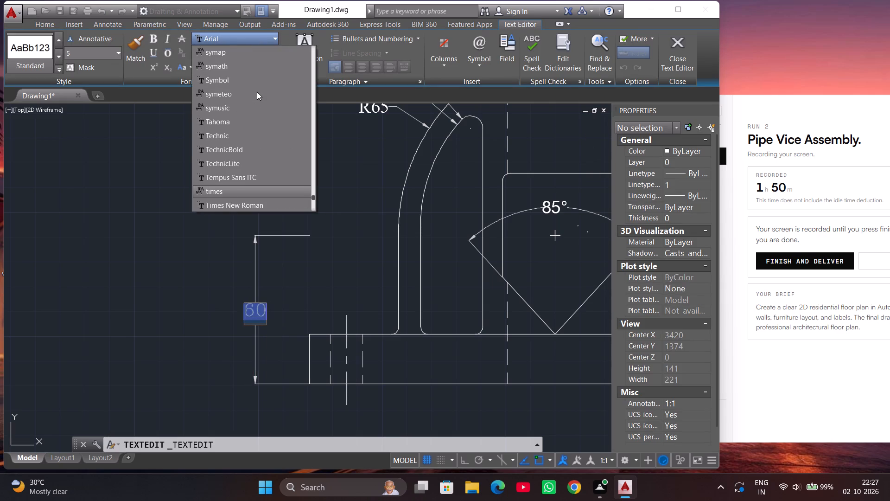
scroll(257, 92, down, 2)
click(258, 122)
click(212, 182)
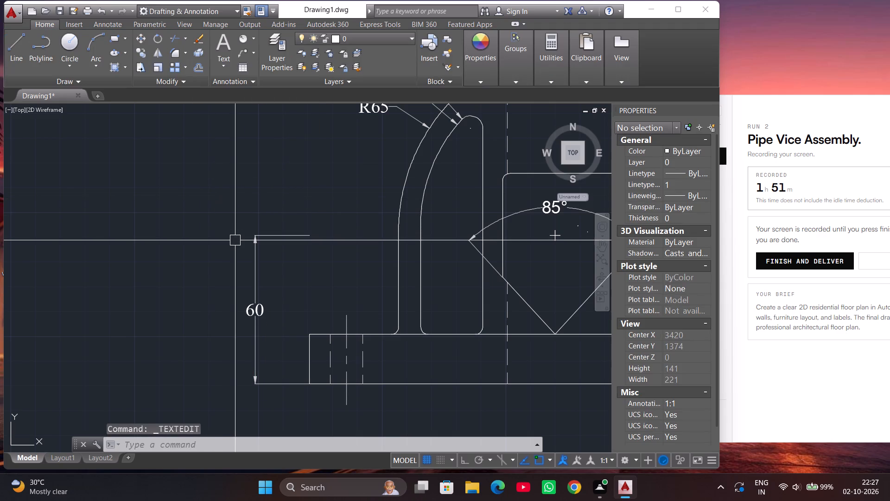
Add a vertical linear dimension for the jaw opening, from its upper edge to the short step's top, placed outside the curved arm.
scroll(235, 243, down, 1)
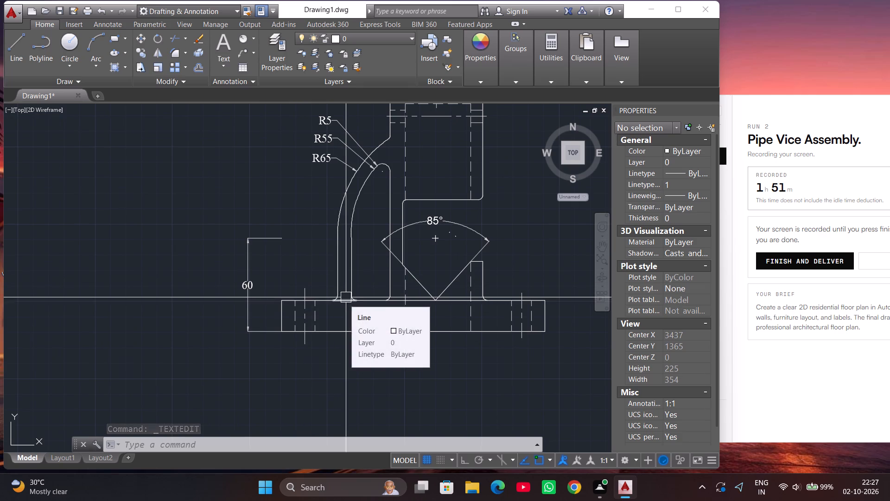
click(254, 38)
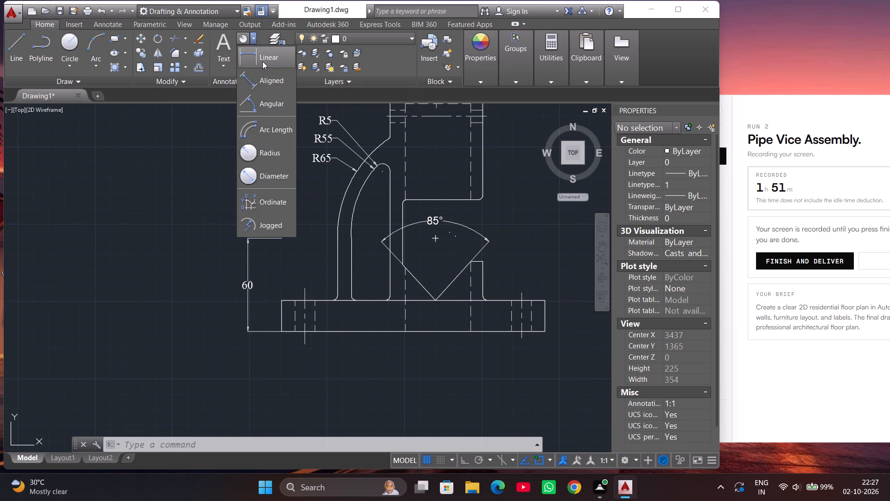
click(262, 61)
click(246, 40)
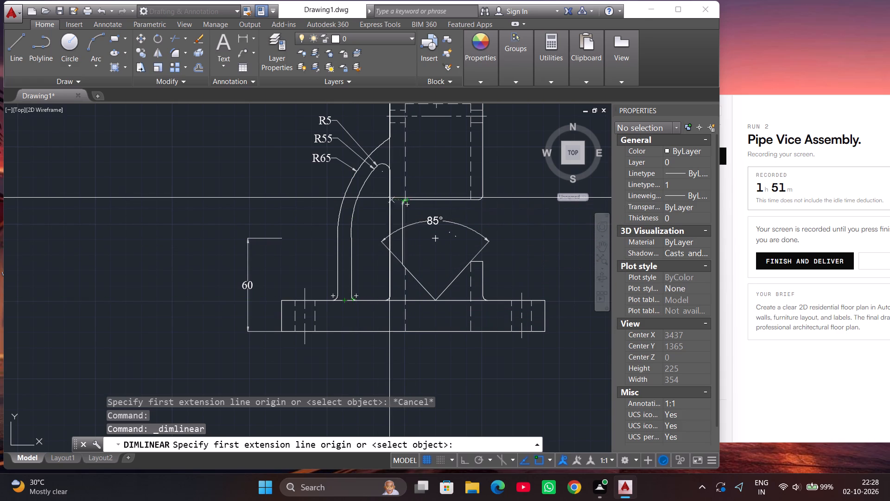
click(331, 199)
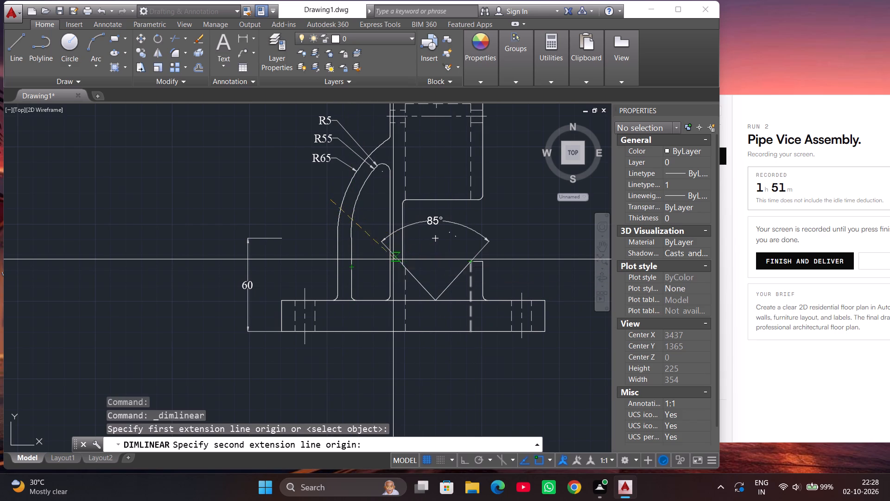
click(331, 260)
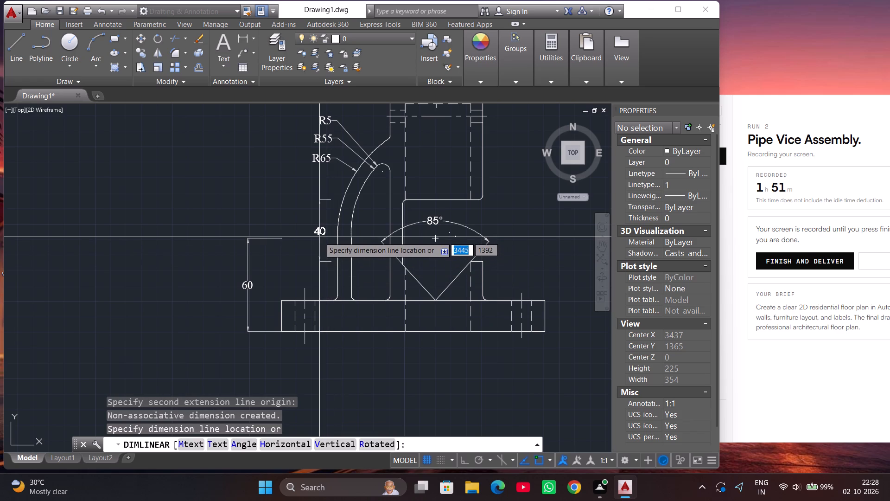
click(312, 235)
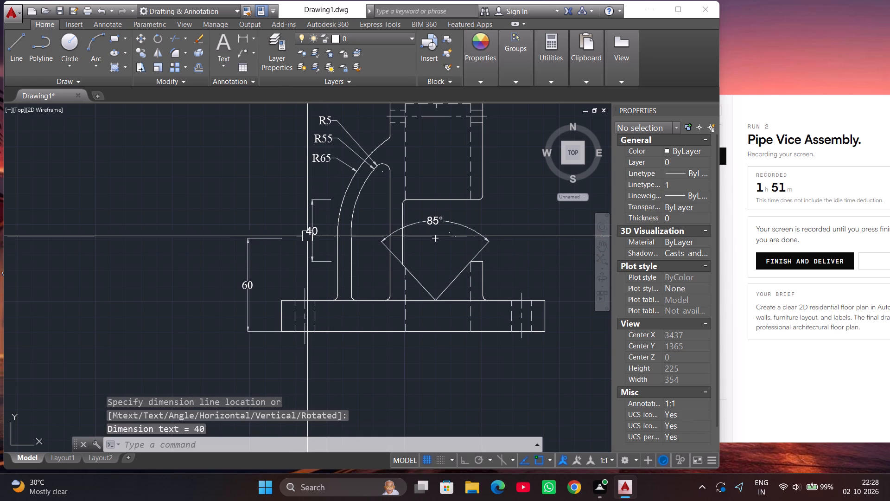
Change the font of the vertical 40 dimension's text beside the curved arm to Times New Roman.
double_click(308, 236)
scroll(314, 231, up, 3)
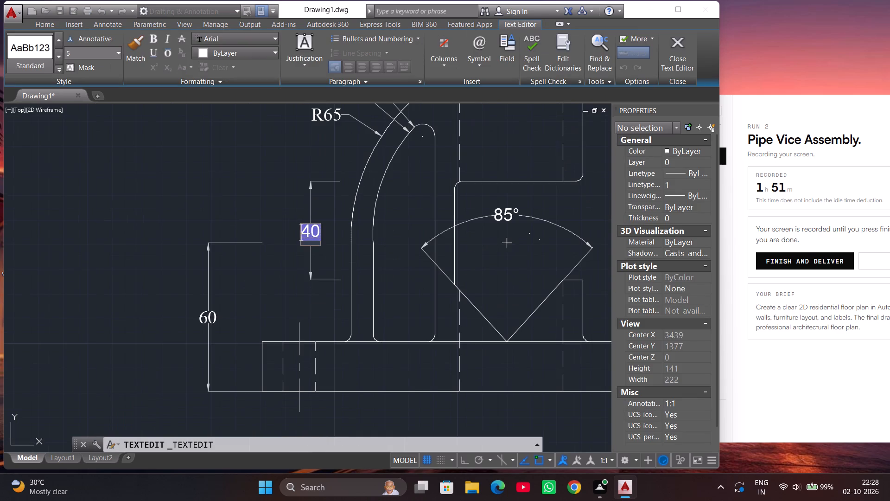
click(314, 231)
click(261, 42)
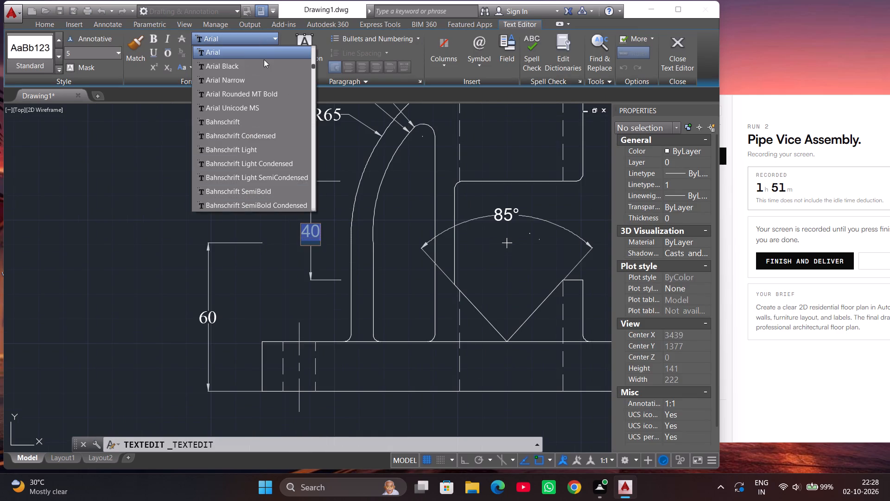
text(TIM)
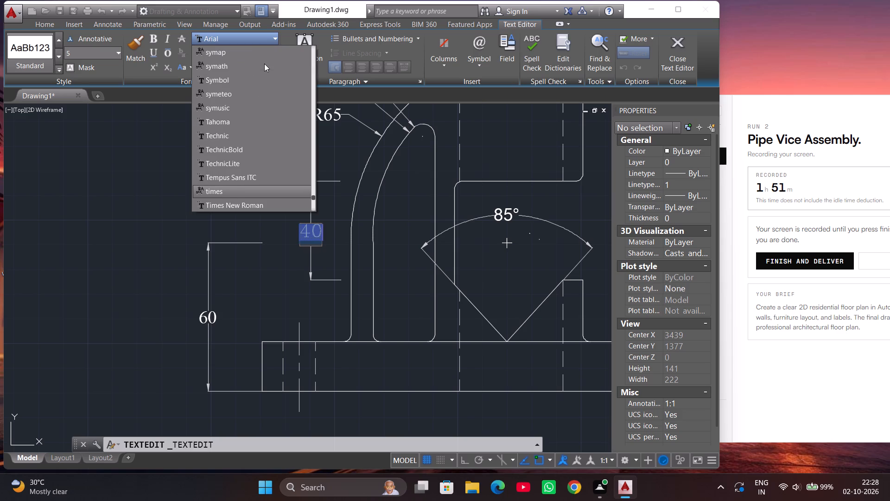
scroll(267, 64, down, 2)
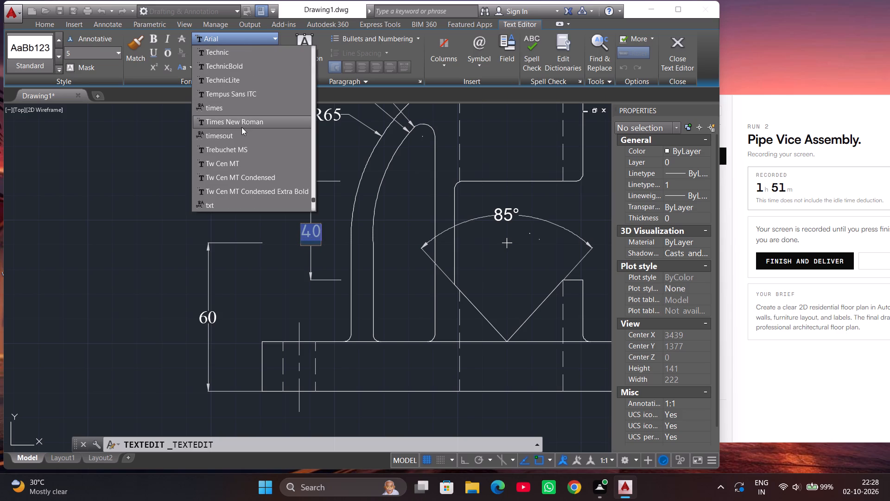
click(242, 127)
click(246, 151)
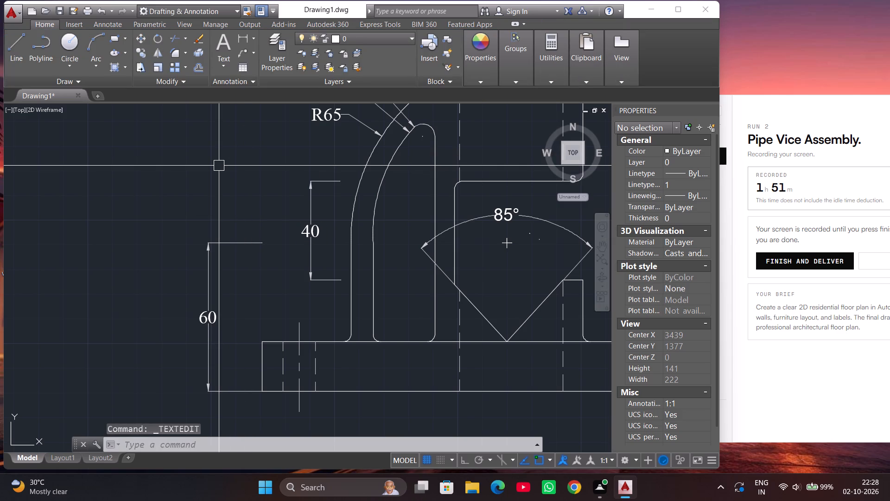
Change the font of the 85° angular dimension's text above the V-notch to Times New Roman.
scroll(204, 199, down, 1)
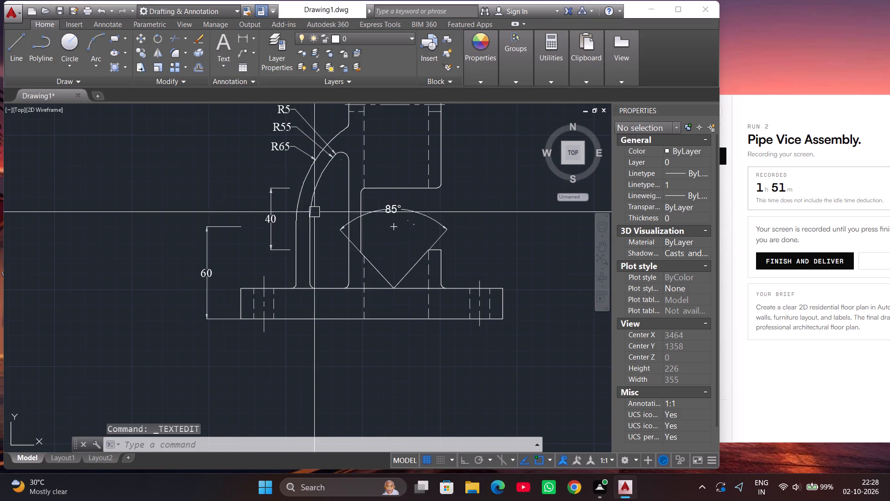
scroll(422, 216, up, 2)
double_click(344, 203)
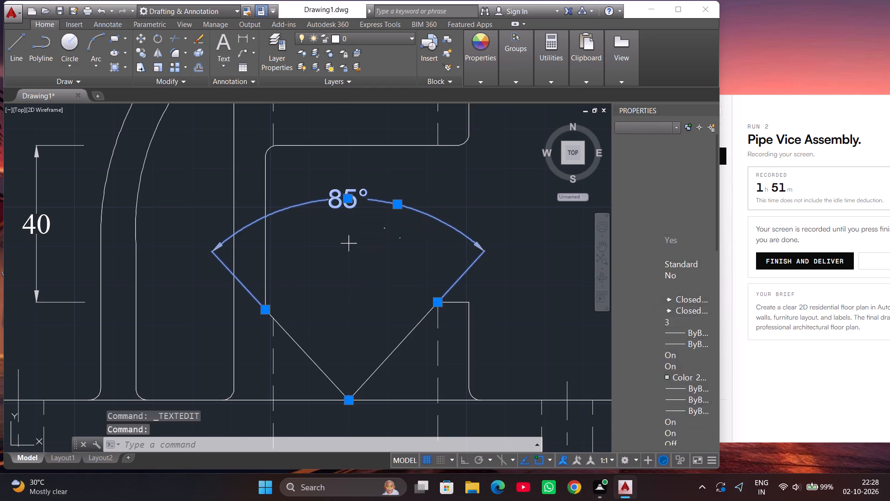
click(354, 198)
click(226, 34)
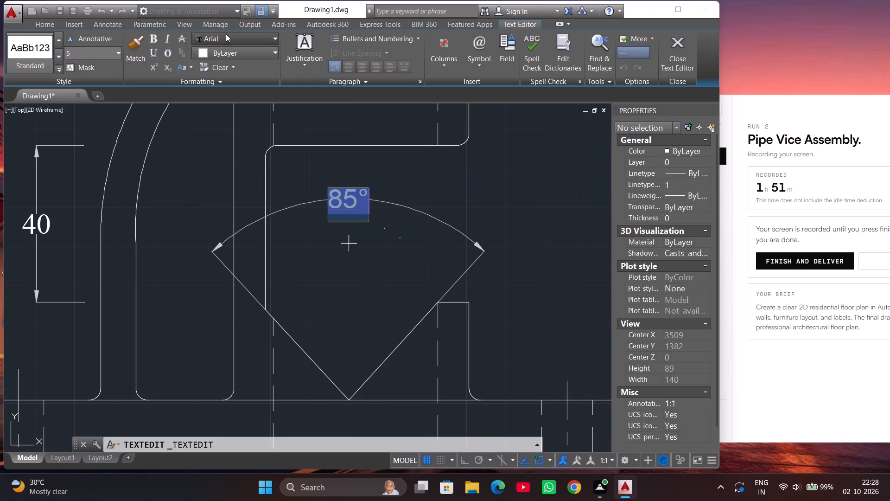
text(TIM)
scroll(267, 116, down, 1)
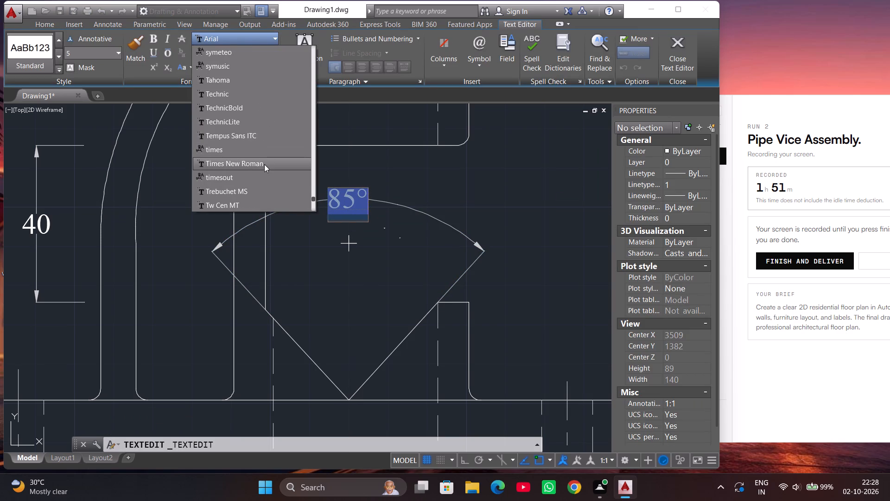
click(264, 164)
click(450, 195)
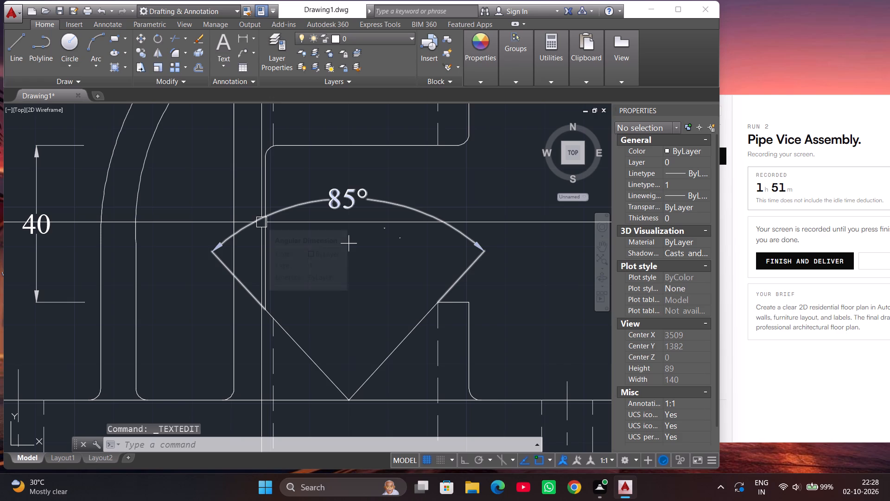
Add a horizontal linear dimension across the V-notch, from the short step's inner corner to the jaw's inner vertical edge, placed below the 85° text.
click(240, 33)
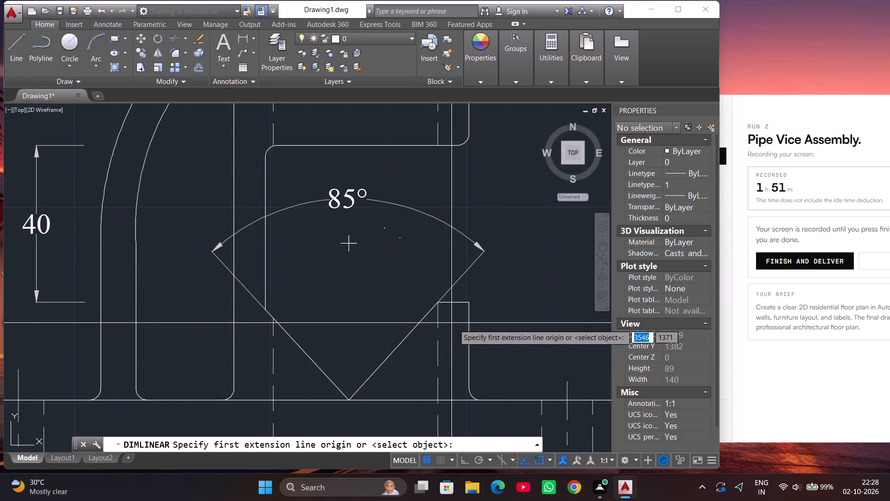
click(439, 302)
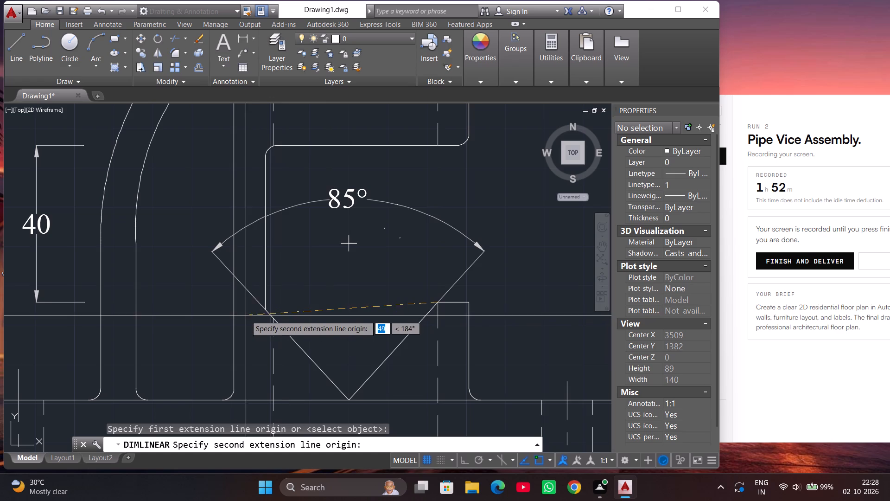
click(263, 308)
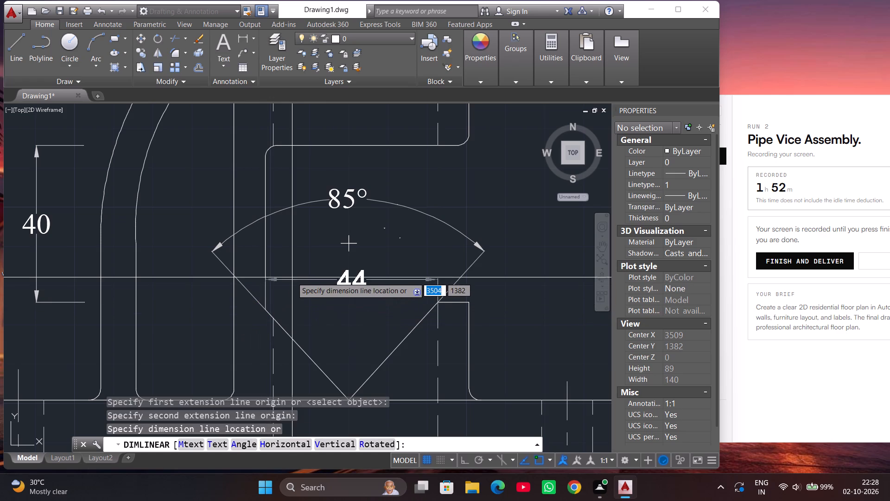
click(340, 277)
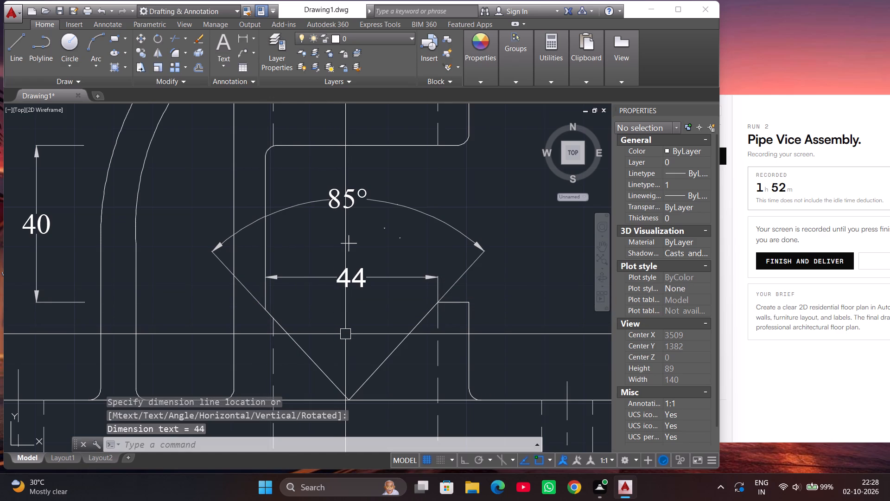
Change the font of the horizontal dimension's text inside the V-notch to Times New Roman.
double_click(364, 280)
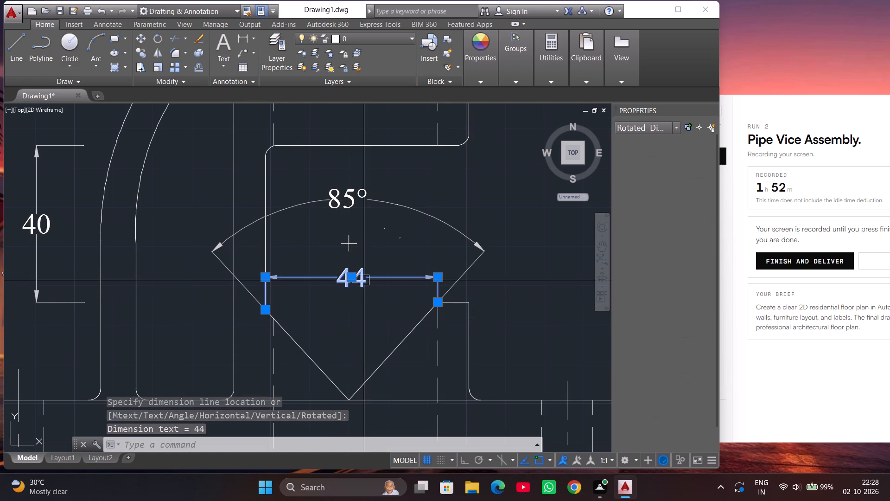
scroll(364, 280, up, 1)
scroll(364, 280, down, 1)
scroll(364, 280, up, 1)
click(364, 280)
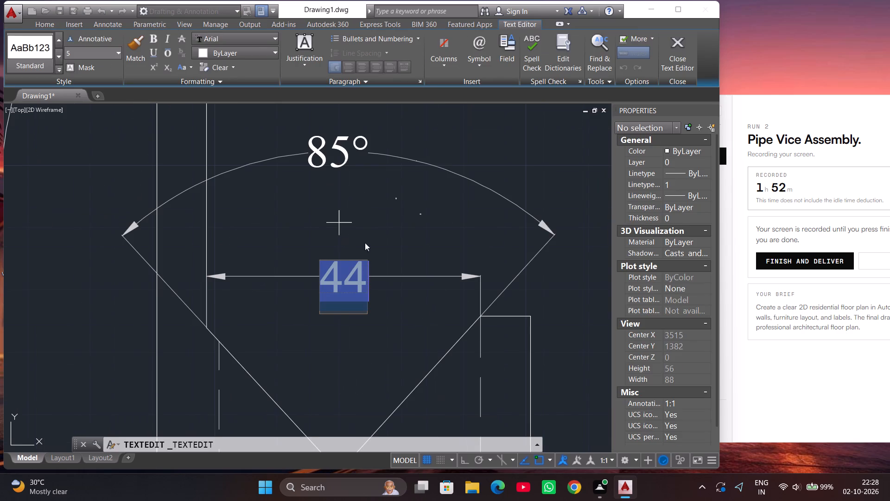
click(256, 40)
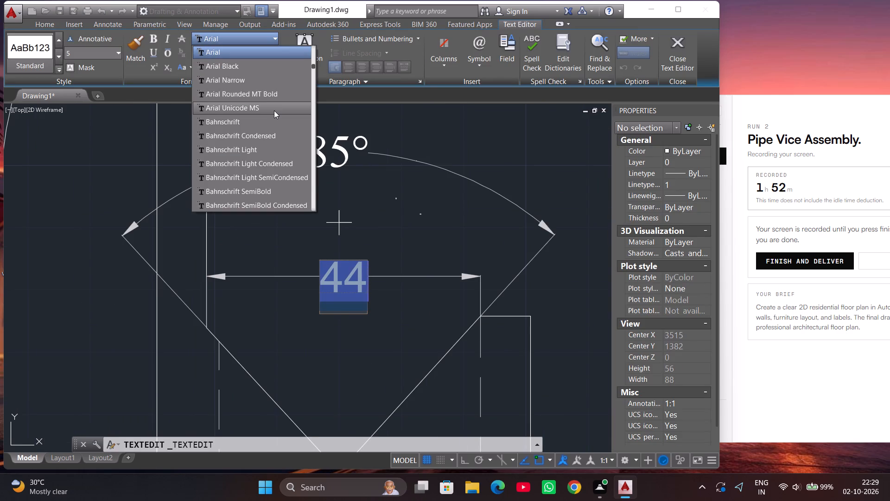
text(TIM)
scroll(273, 111, down, 3)
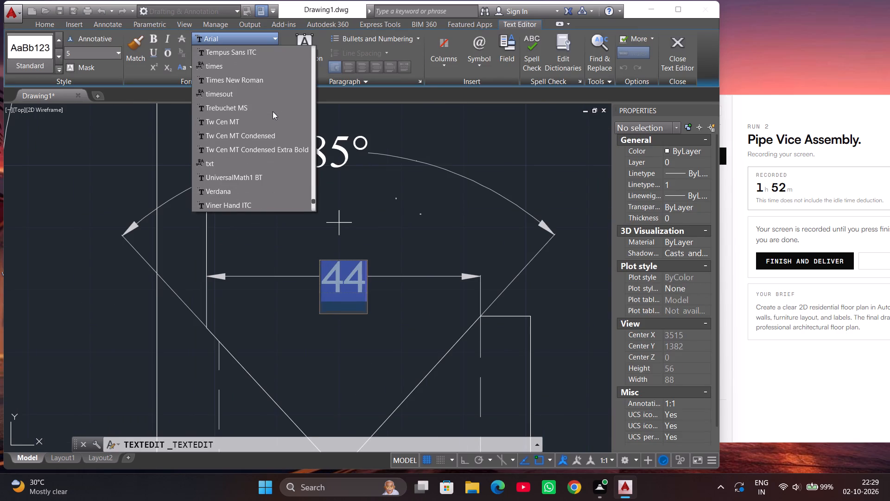
click(267, 75)
click(349, 280)
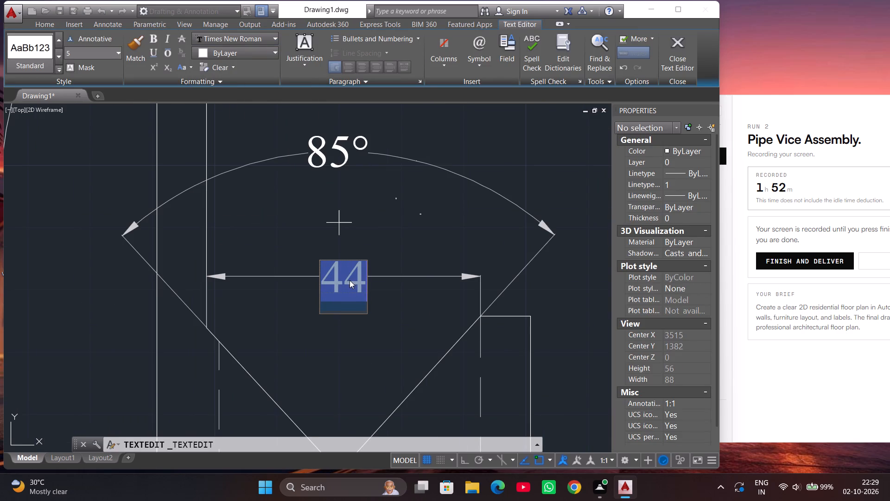
click(344, 360)
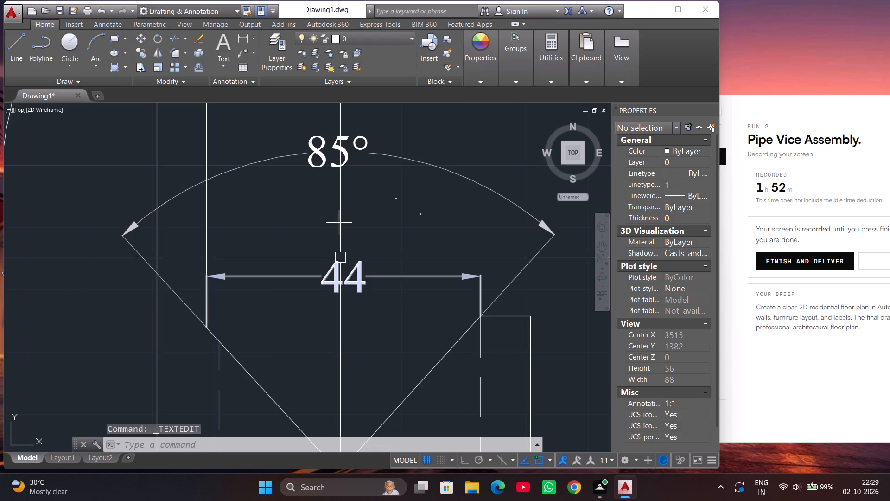
Override the text of the horizontal dimension inside the V-notch with 40.
double_click(342, 283)
click(356, 277)
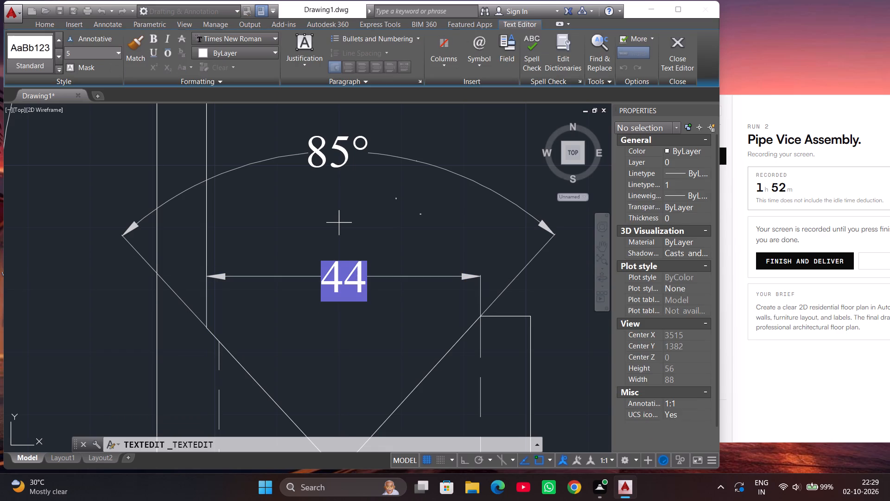
key(BackSpace)
key(4)
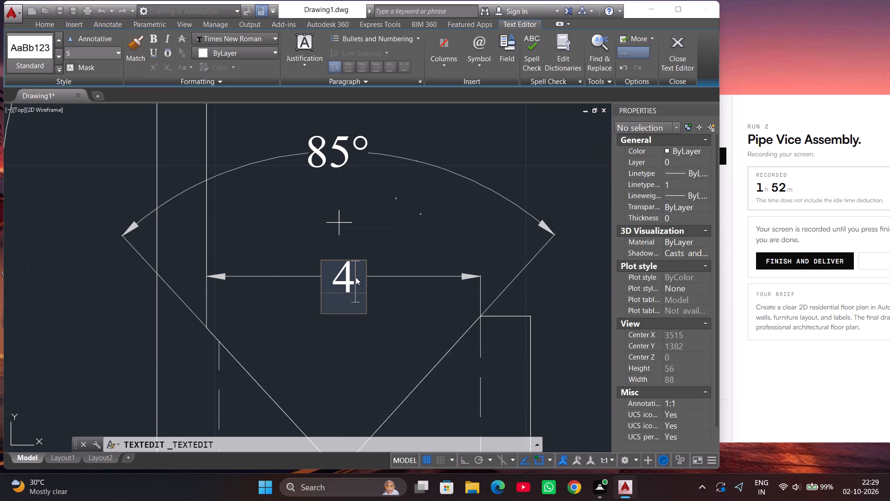
key(0)
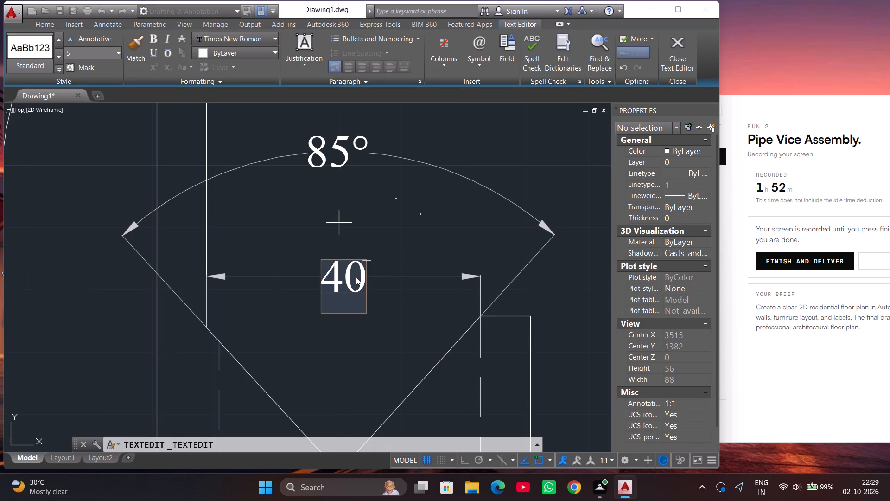
click(359, 390)
Add a vertical linear dimension for the base plate's thickness, placed just outside the plate end nearest the short step.
scroll(263, 266, down, 2)
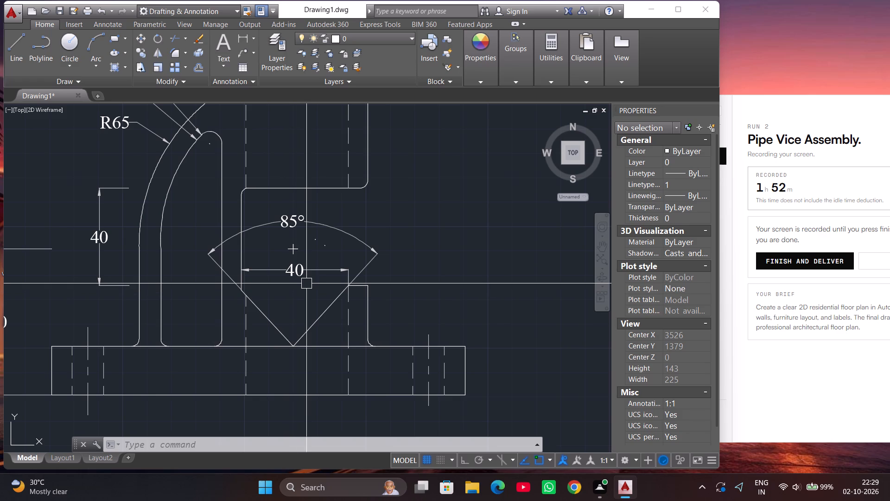
scroll(290, 297, down, 1)
scroll(429, 347, up, 2)
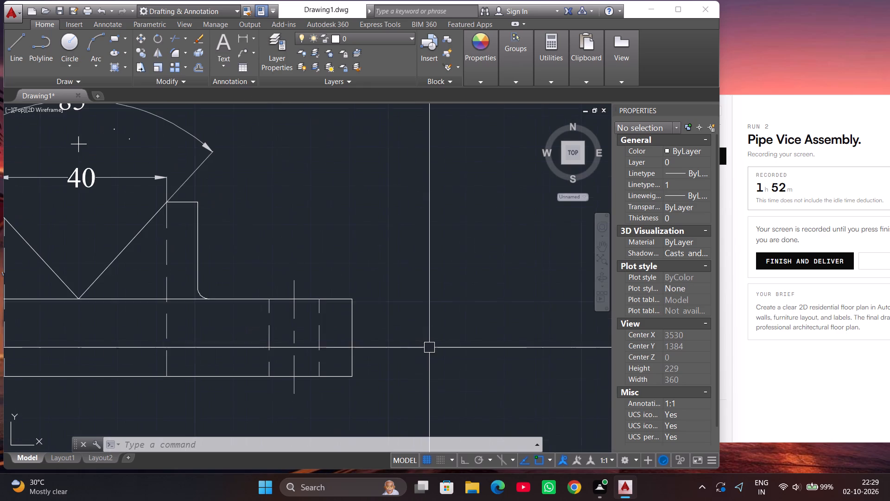
click(243, 33)
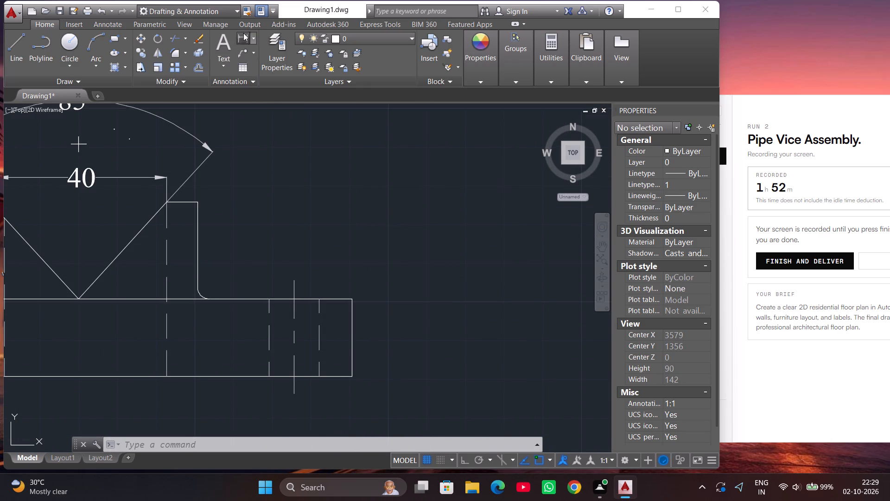
click(354, 299)
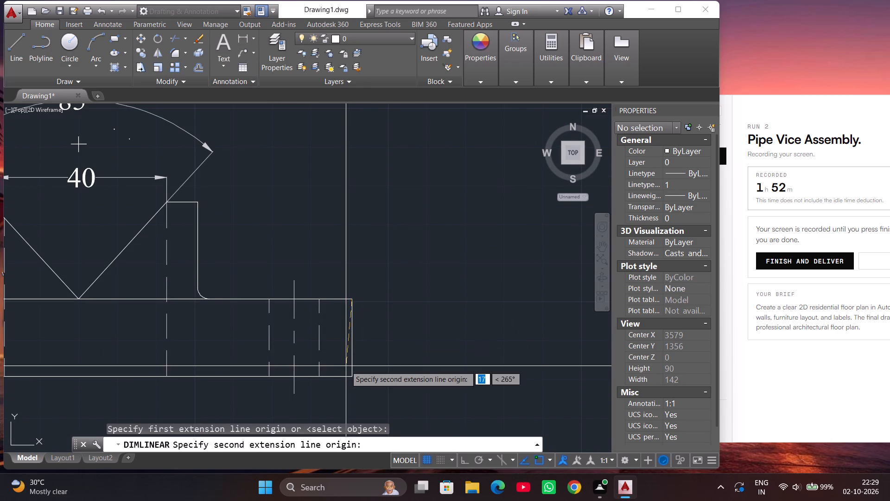
click(351, 375)
click(389, 342)
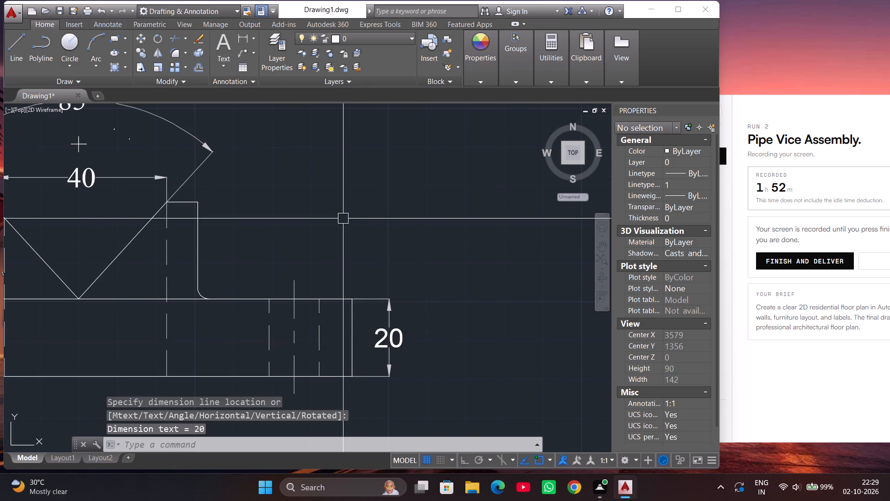
Add a vertical linear dimension for the short step's height above the base plate, aligned with the plate thickness dimension.
click(243, 39)
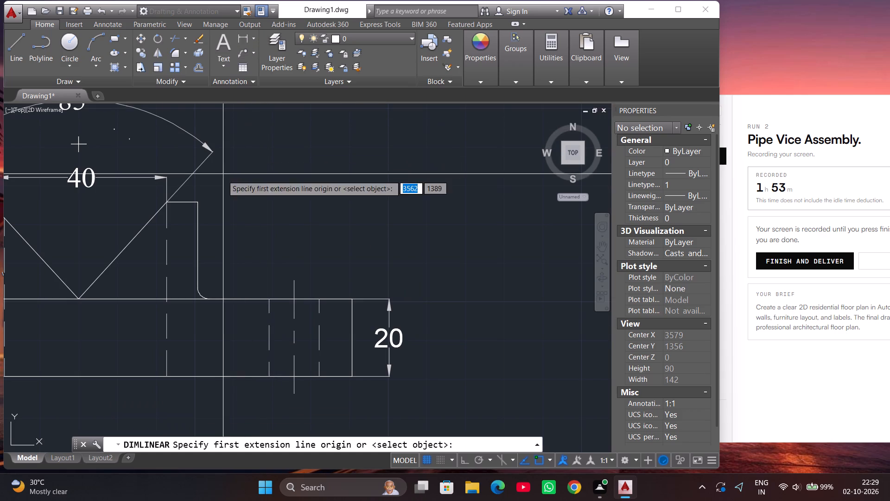
click(202, 205)
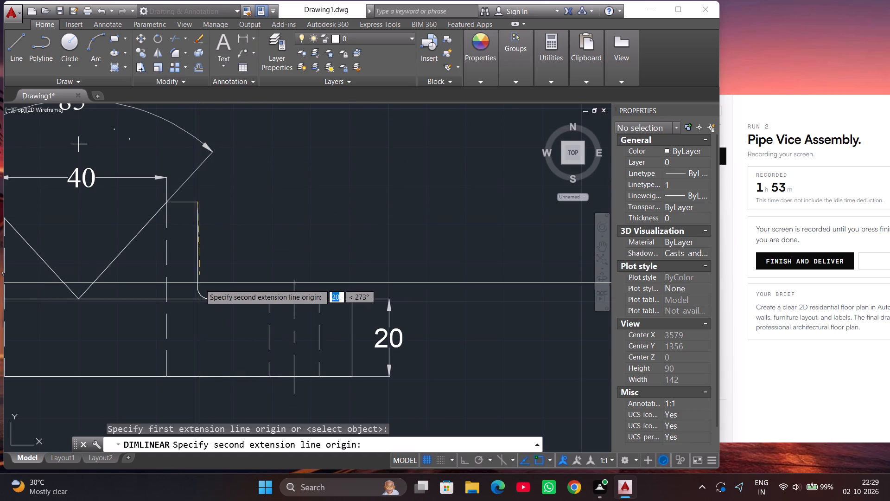
click(196, 299)
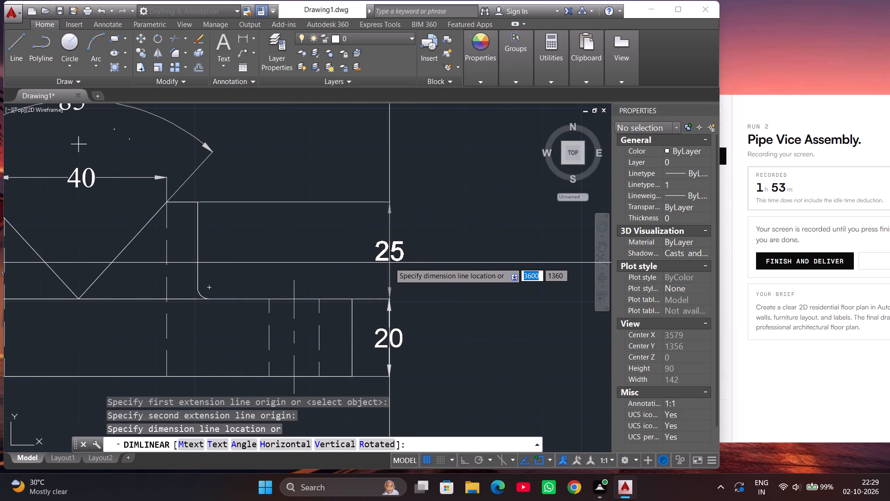
click(389, 263)
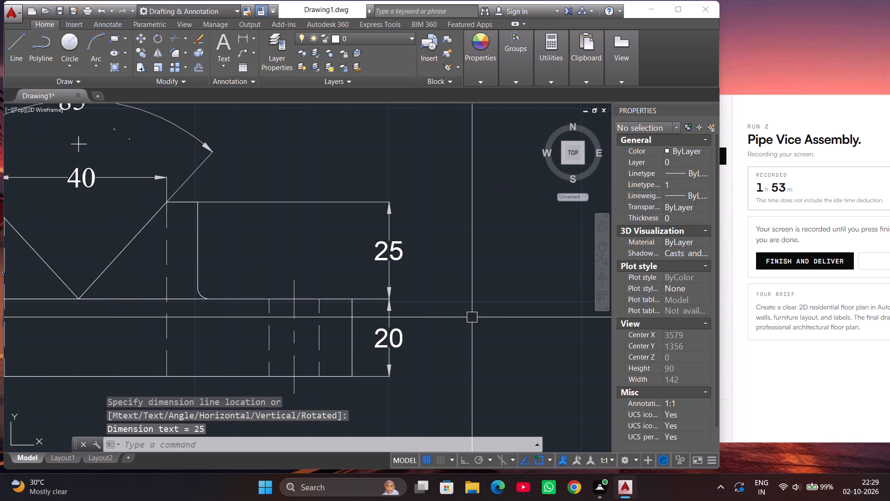
Add a vertical linear dimension from the upper body's top edge to the top hidden line of its cavity, placed outside the body.
scroll(482, 333, down, 1)
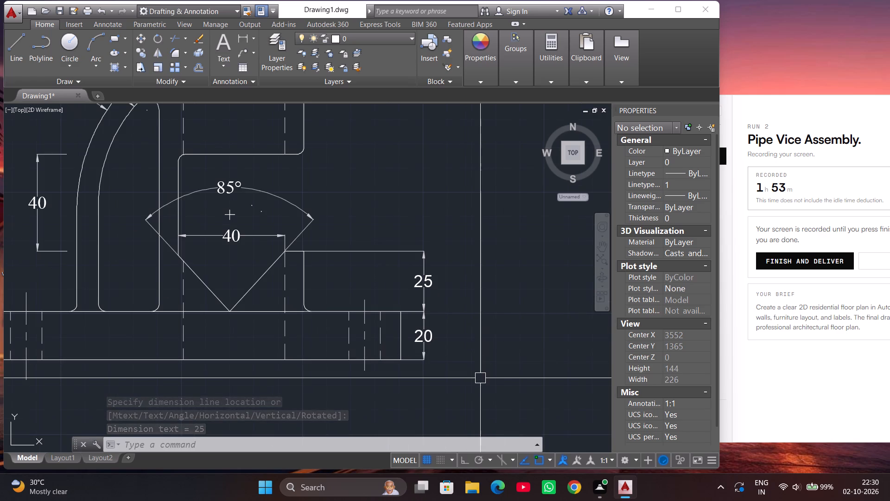
scroll(477, 375, down, 1)
click(247, 35)
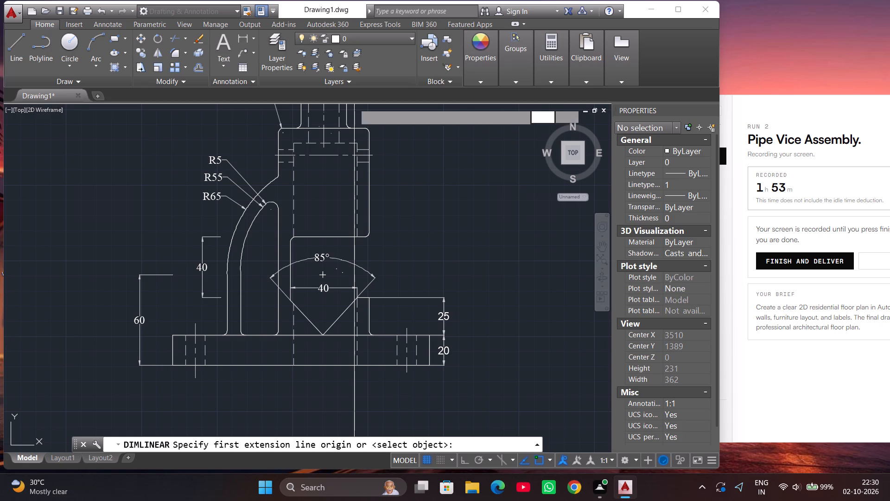
scroll(361, 113, up, 2)
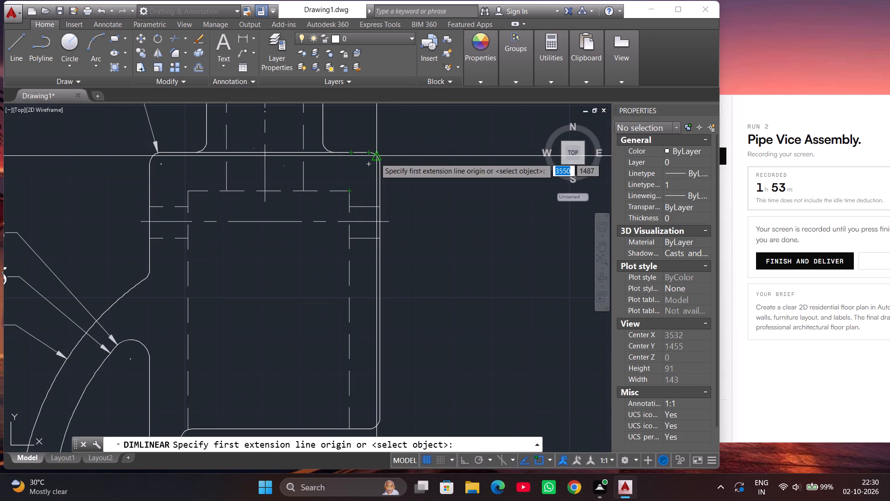
click(366, 151)
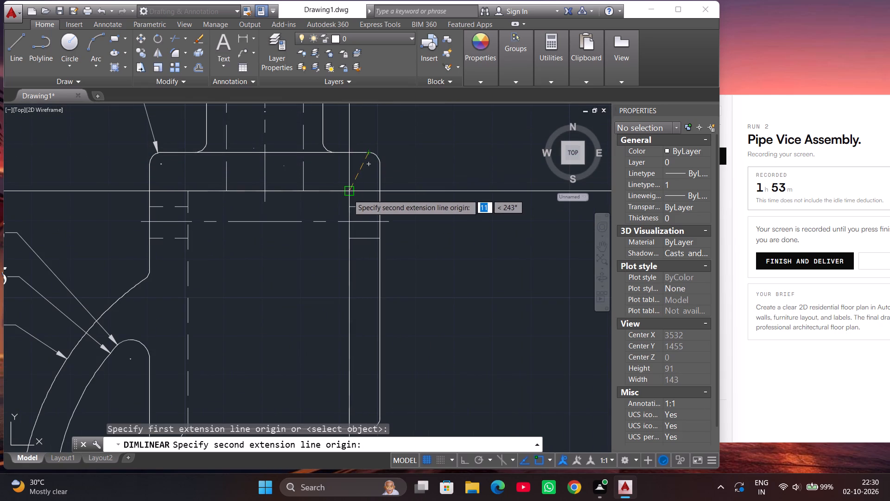
click(369, 193)
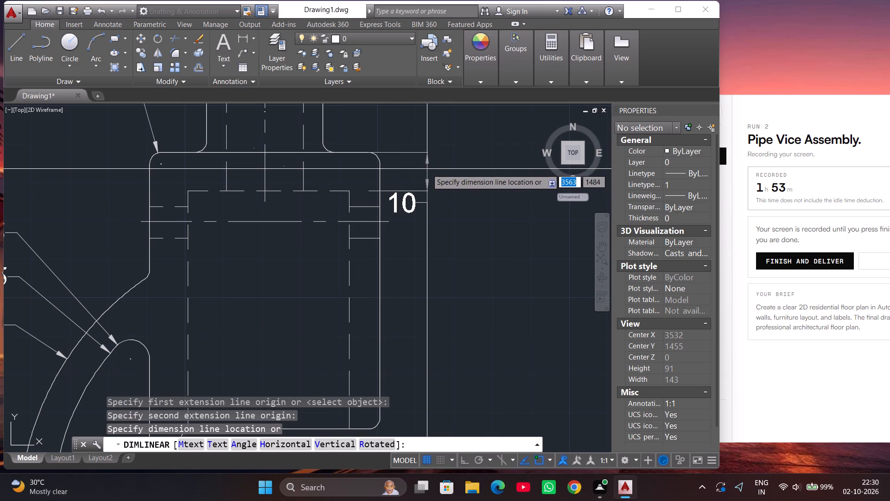
click(426, 169)
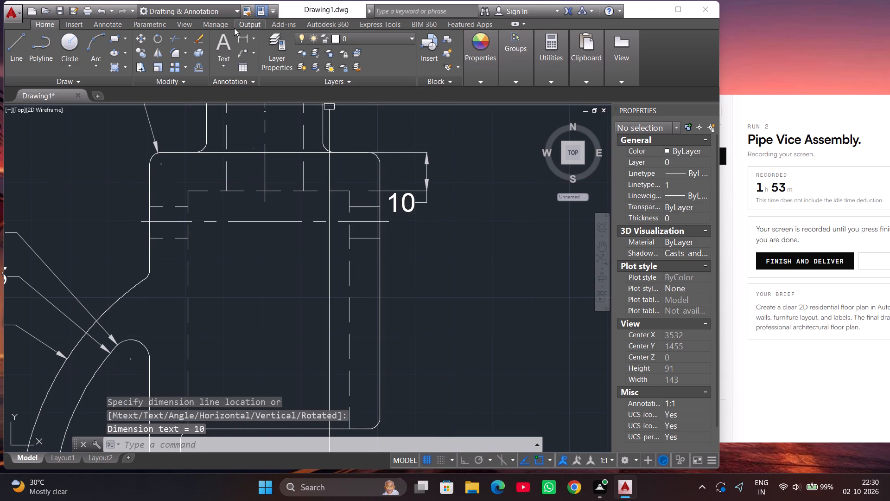
Add a vertical linear dimension for the neck's height, from its top edge to the upper body's top edge, placed outside the body.
click(239, 34)
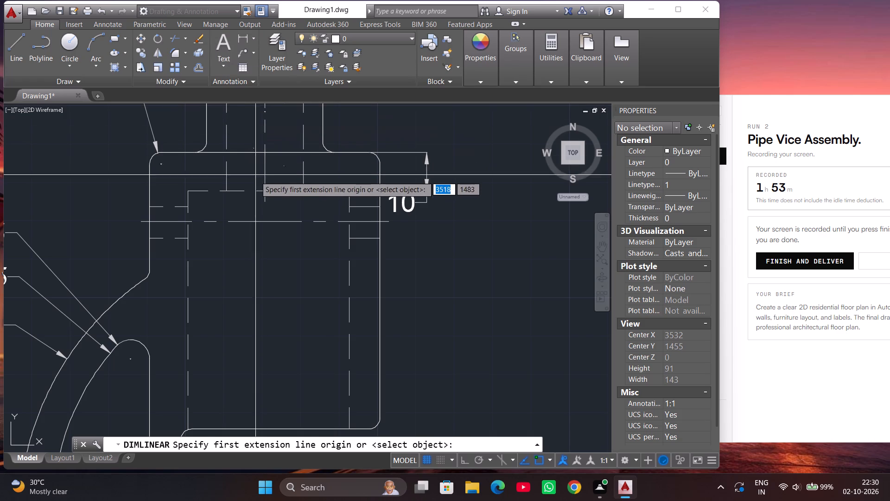
scroll(258, 180, down, 1)
click(297, 121)
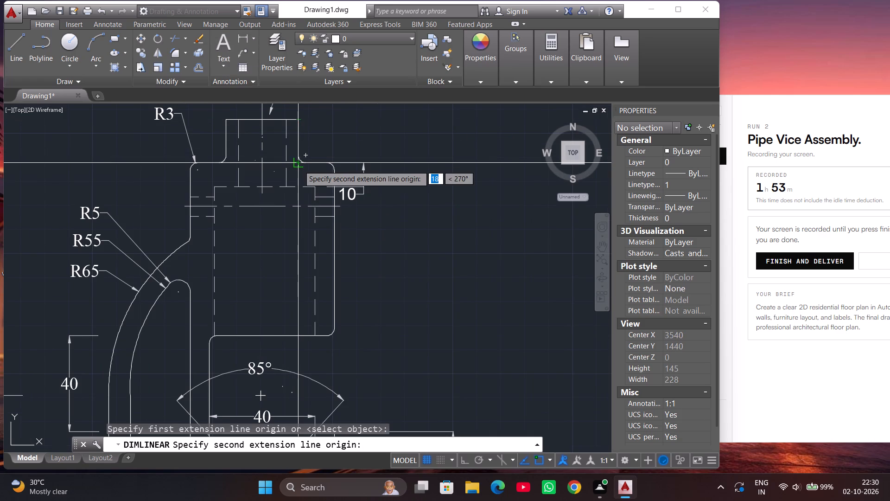
click(299, 166)
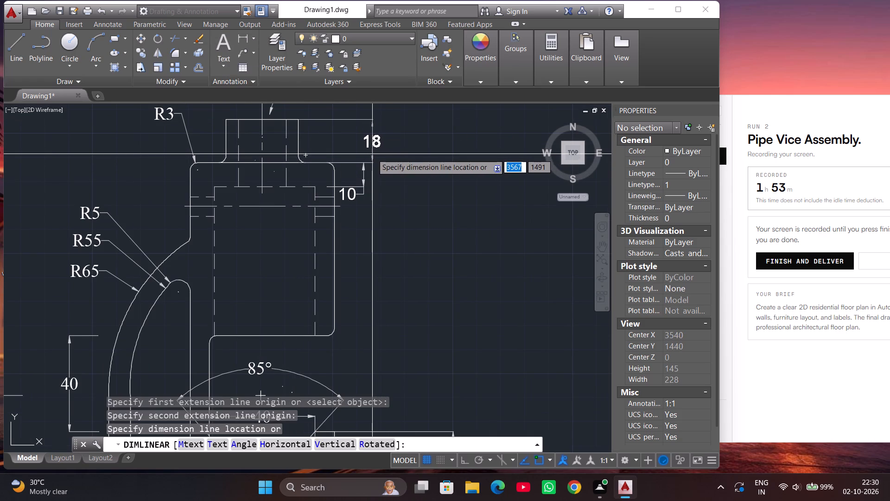
click(371, 154)
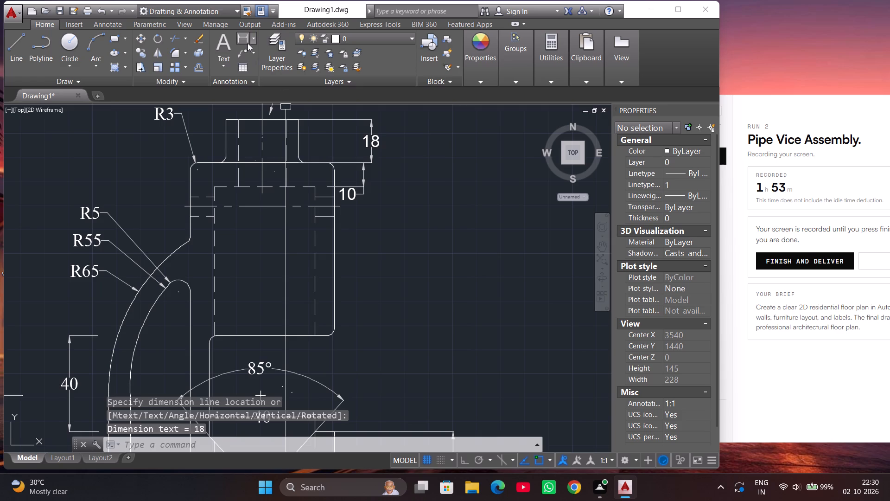
Add a vertical linear dimension for the upper body's full height, placed outside the body in line with the neck's height dimension.
click(248, 43)
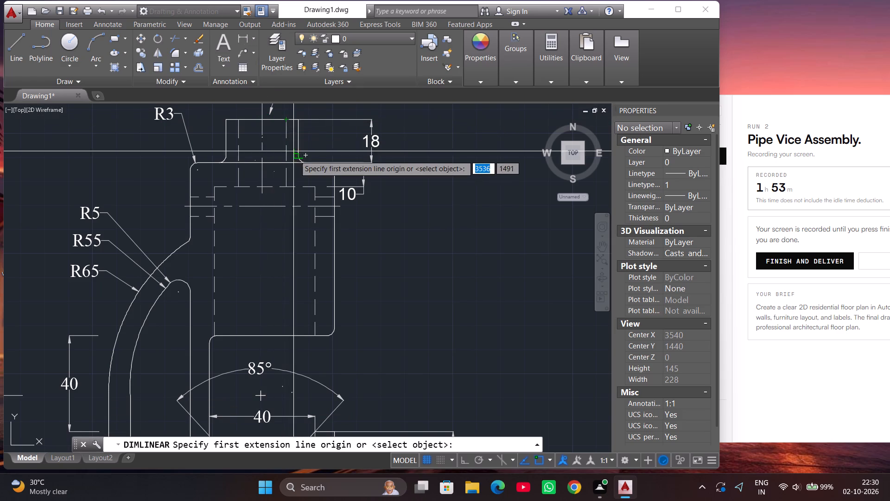
click(327, 162)
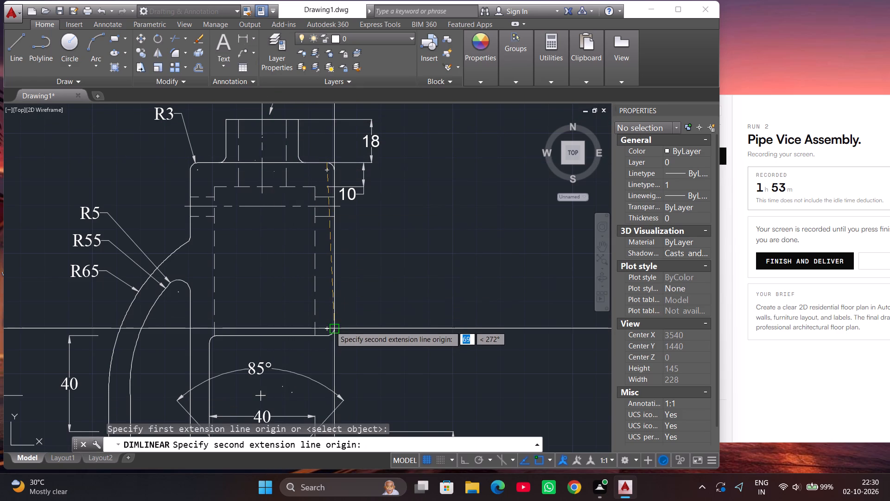
click(327, 339)
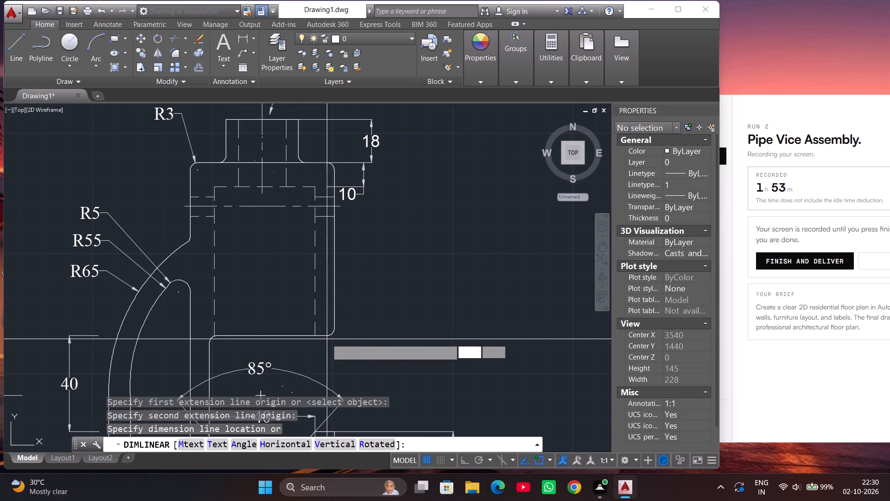
click(371, 266)
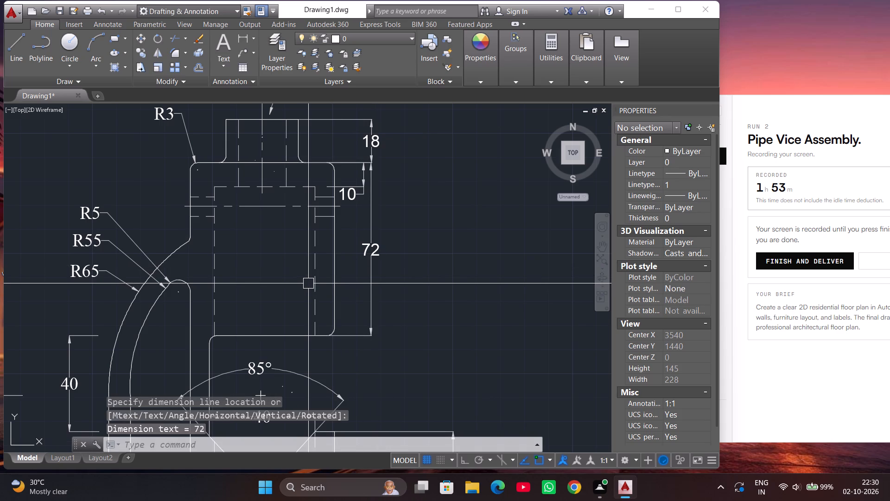
Change the font of the upper body's height dimension text to Times New Roman.
double_click(370, 254)
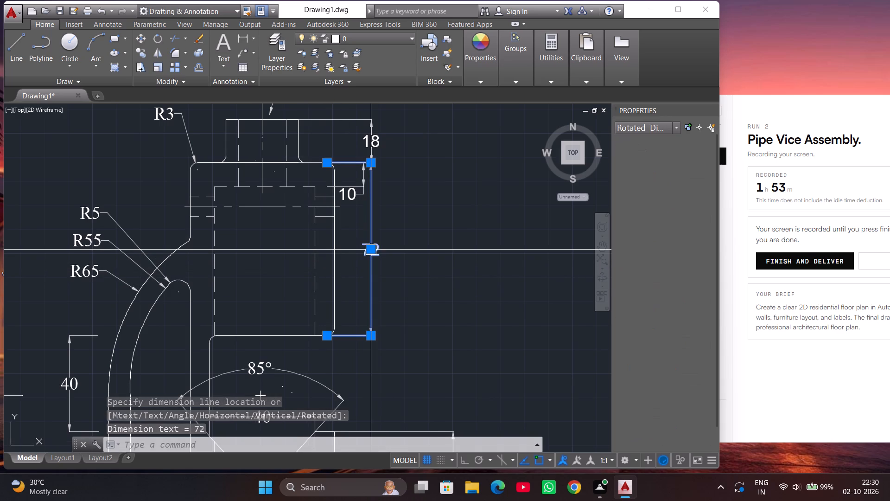
click(376, 253)
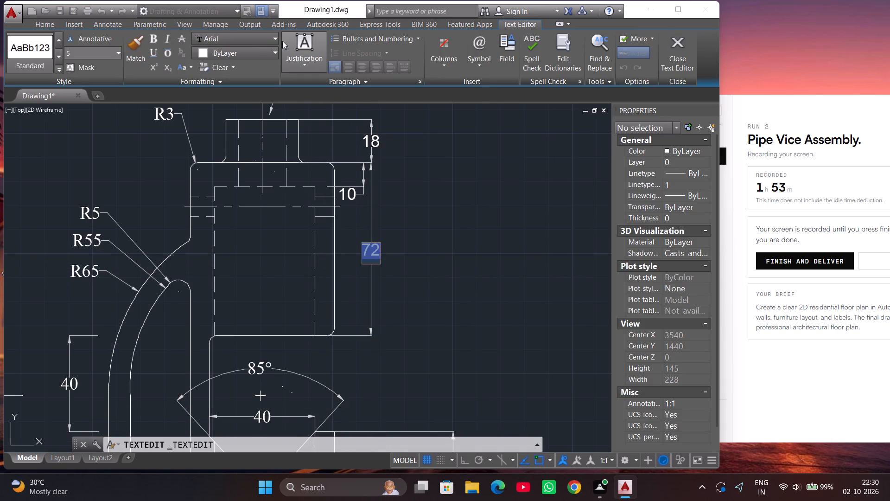
click(249, 37)
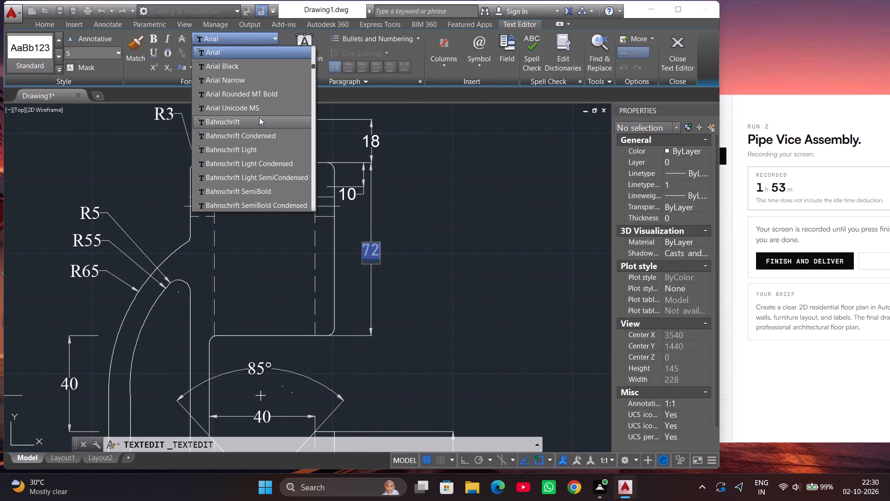
text(TIM)
scroll(259, 117, down, 2)
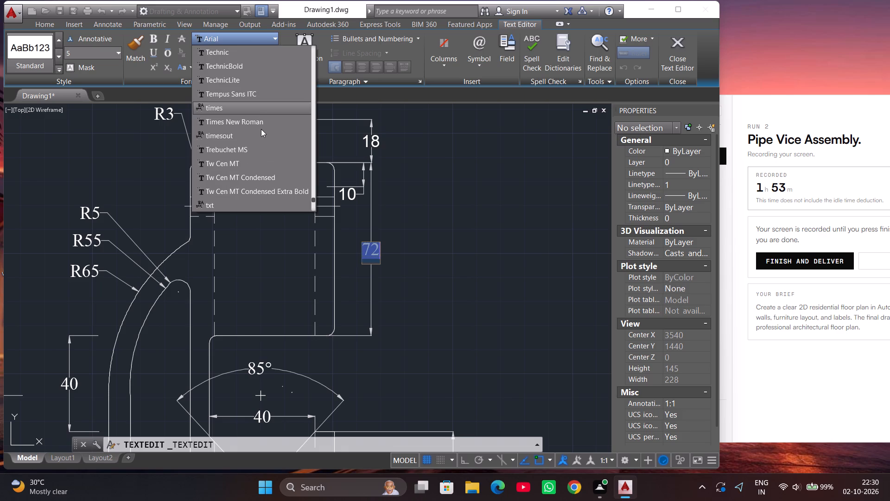
click(267, 123)
click(407, 193)
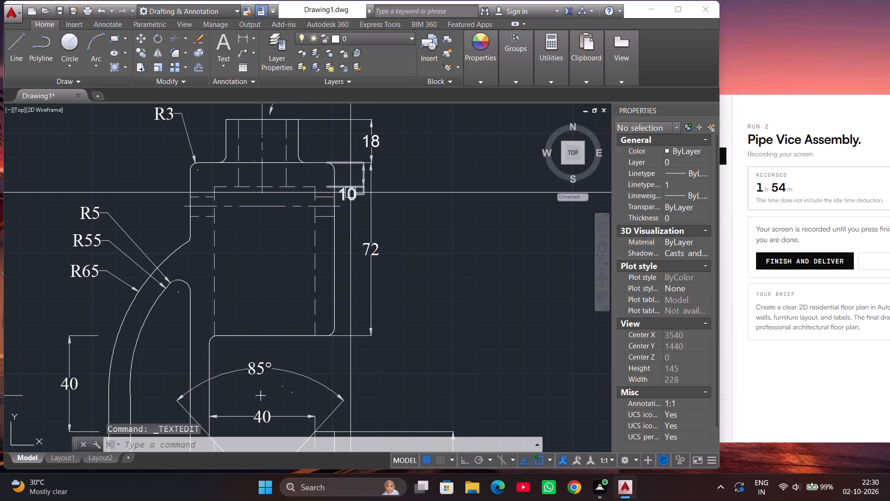
Change the font of the dimension text between the body's top edge and its cavity to Times New Roman.
scroll(350, 193, up, 3)
double_click(350, 193)
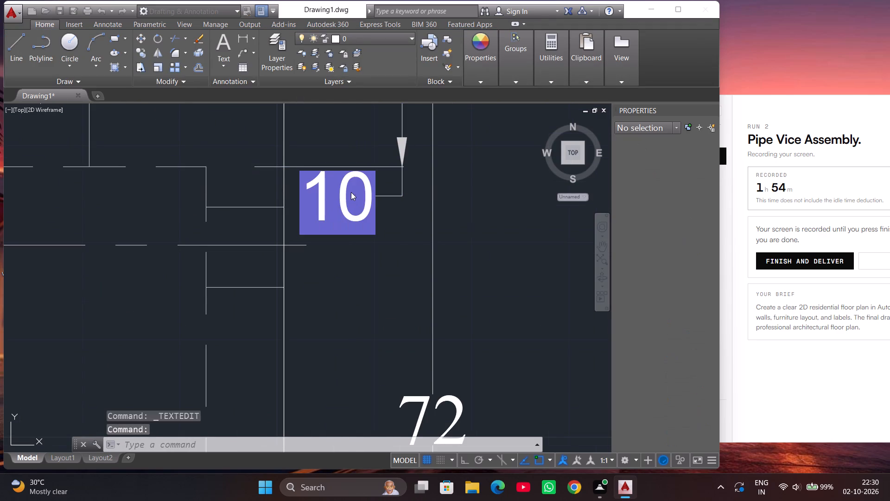
click(352, 191)
click(227, 40)
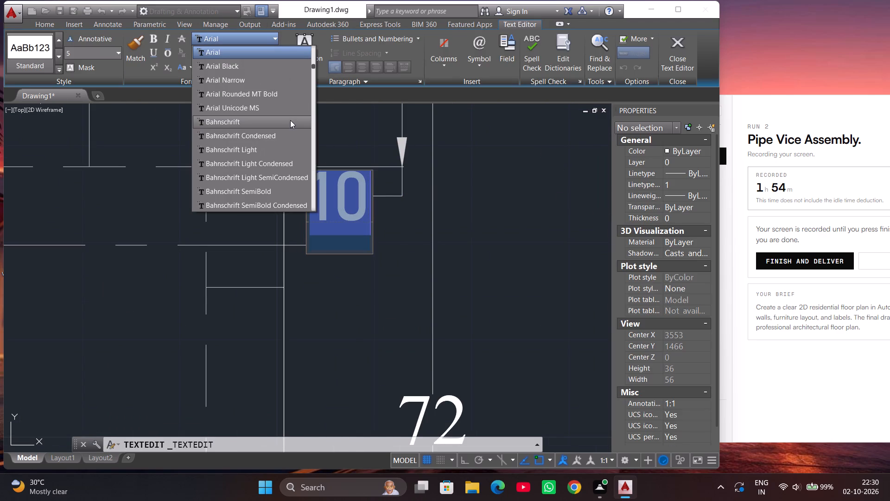
text(TI)
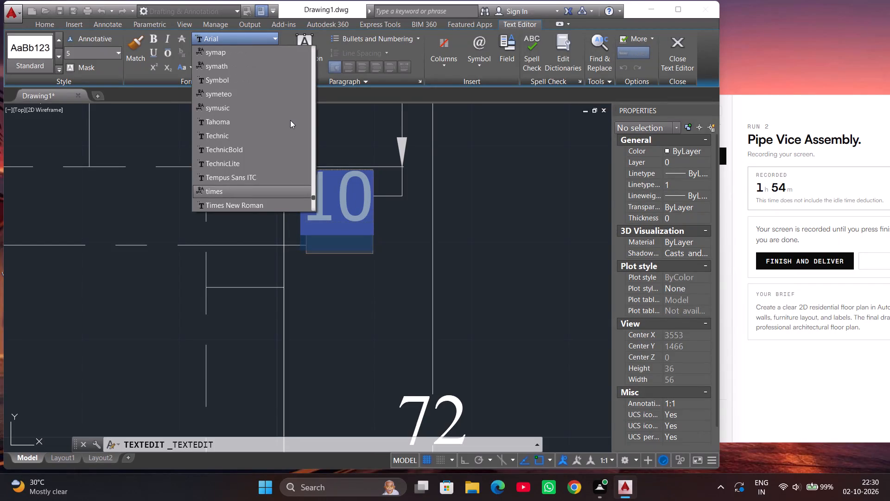
scroll(290, 120, down, 1)
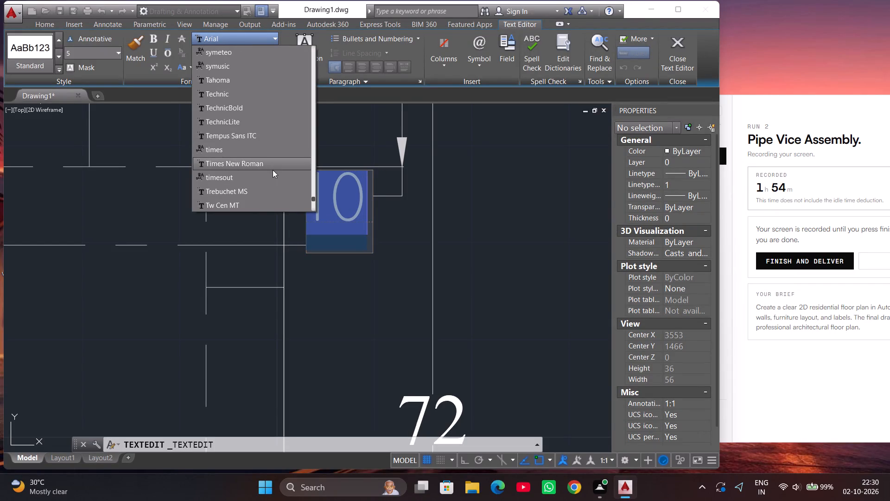
click(273, 170)
click(485, 208)
Change the font of the neck's height dimension text to Times New Roman.
scroll(384, 303, down, 2)
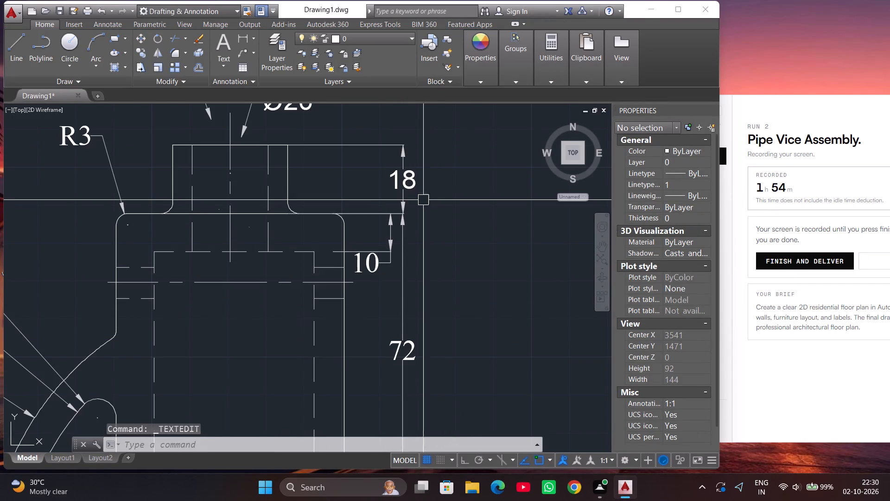
double_click(410, 185)
click(413, 182)
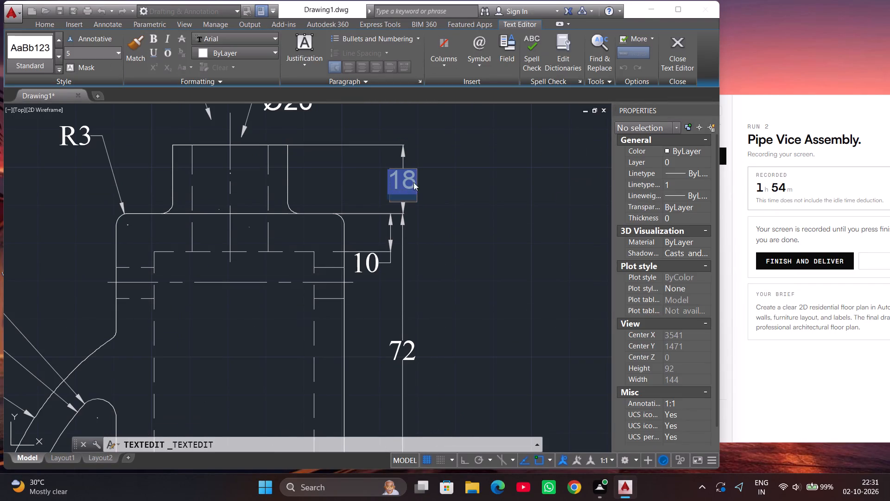
click(260, 44)
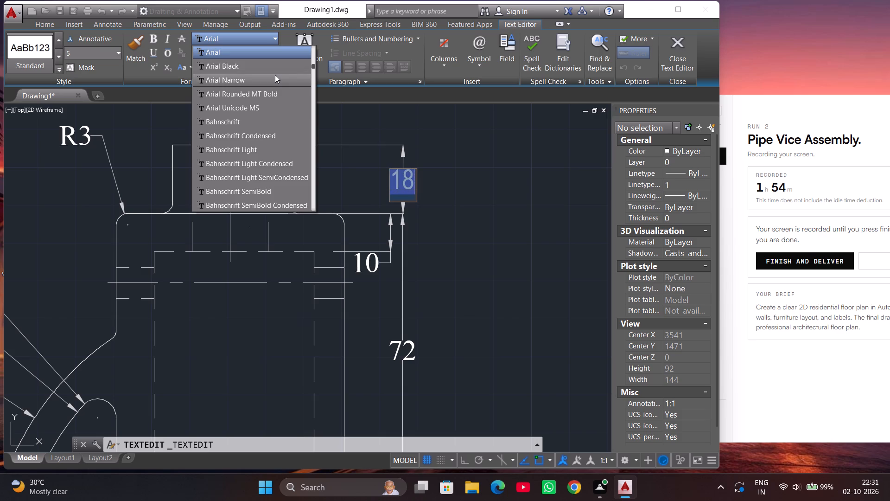
text(TIM)
scroll(275, 75, down, 1)
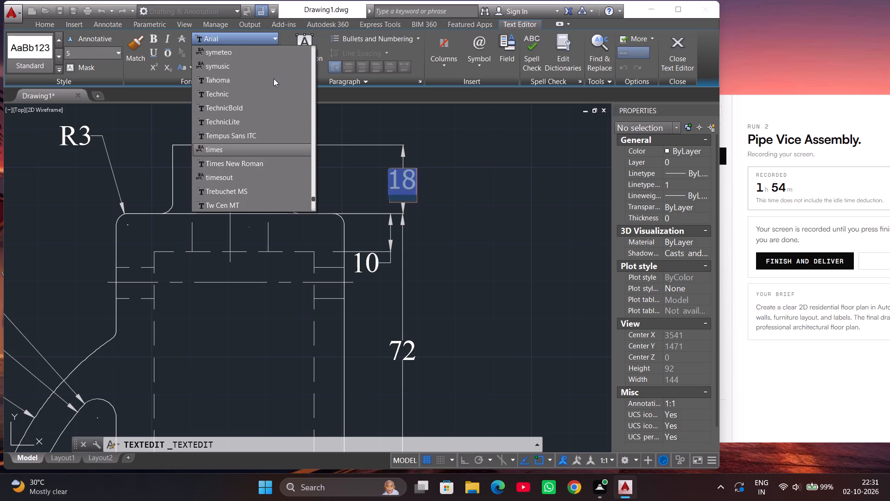
click(261, 162)
click(442, 240)
Change the font of the base plate's thickness dimension text to Times New Roman.
scroll(419, 280, down, 1)
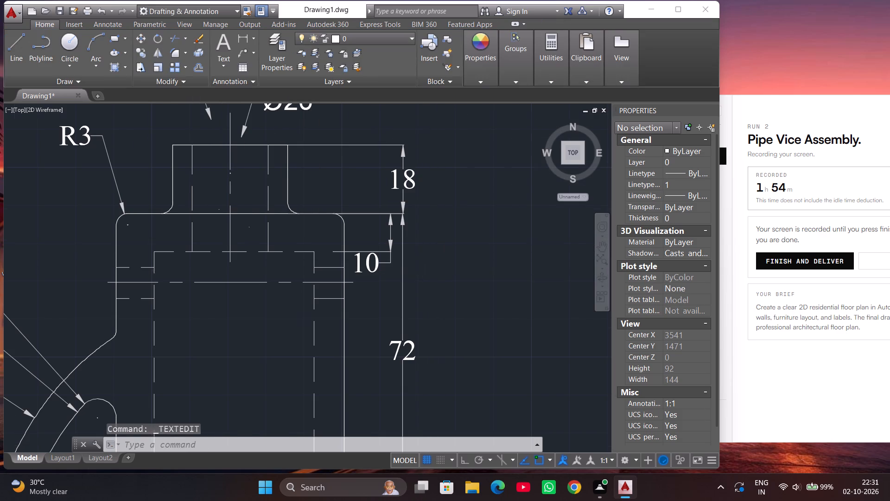
scroll(380, 223, down, 1)
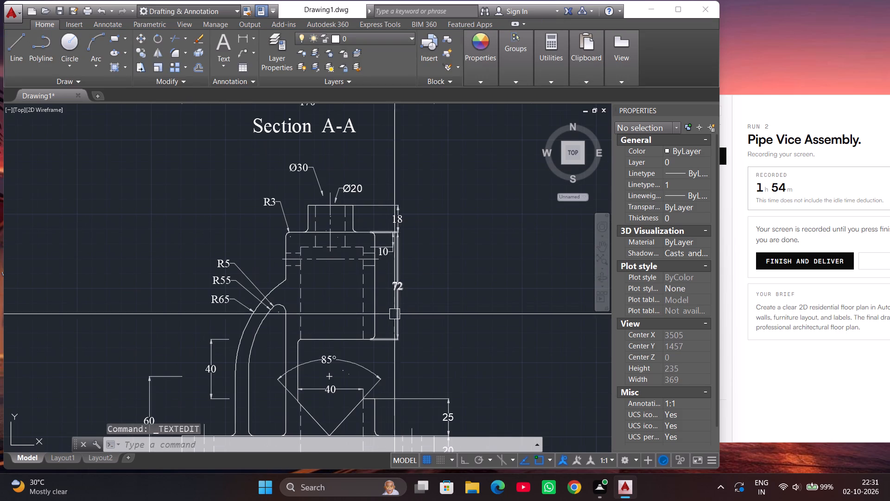
scroll(393, 276, down, 1)
scroll(431, 415, up, 3)
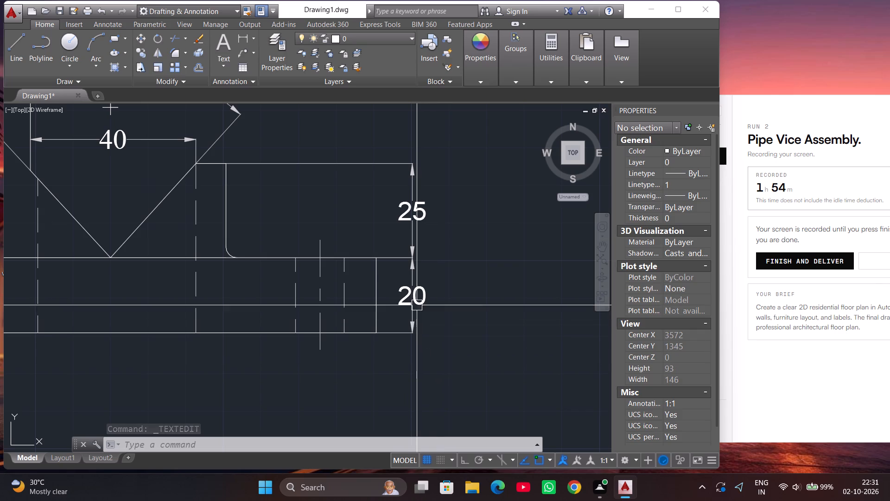
double_click(416, 303)
click(420, 299)
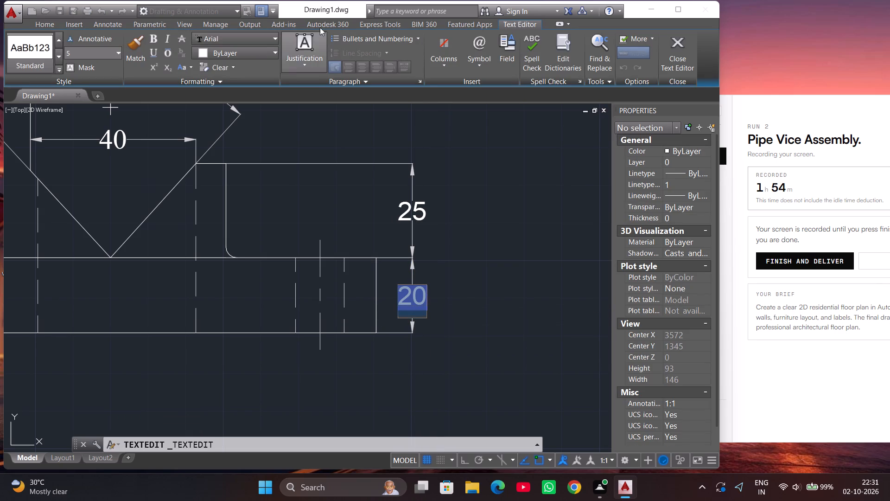
click(264, 36)
text(TIM)
scroll(249, 95, down, 1)
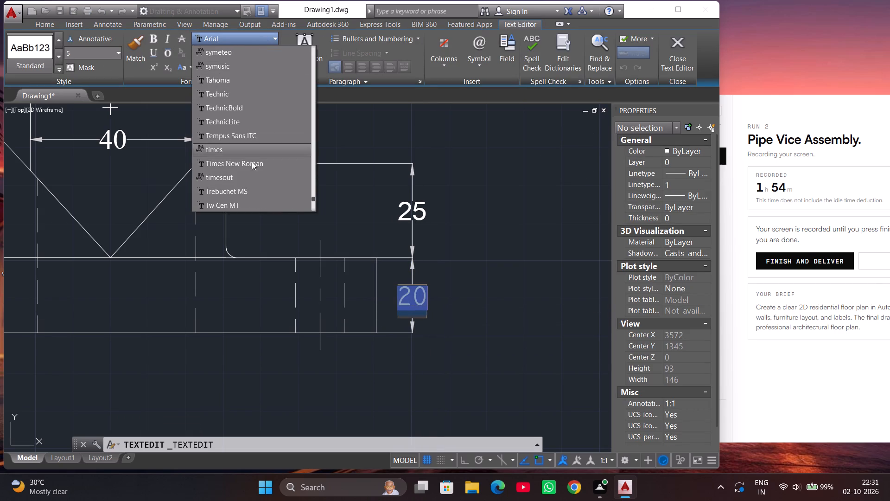
click(252, 167)
click(517, 244)
Change the font of the short step's height dimension text above the base plate to Times New Roman.
double_click(409, 211)
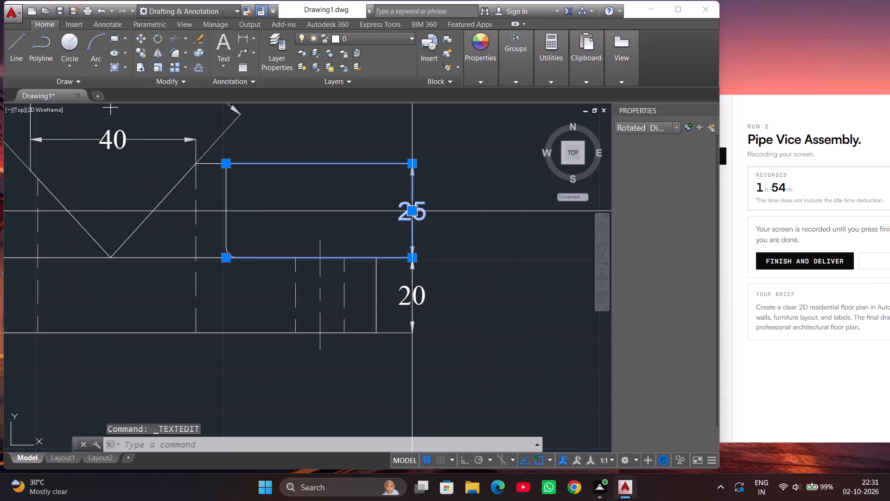
click(418, 208)
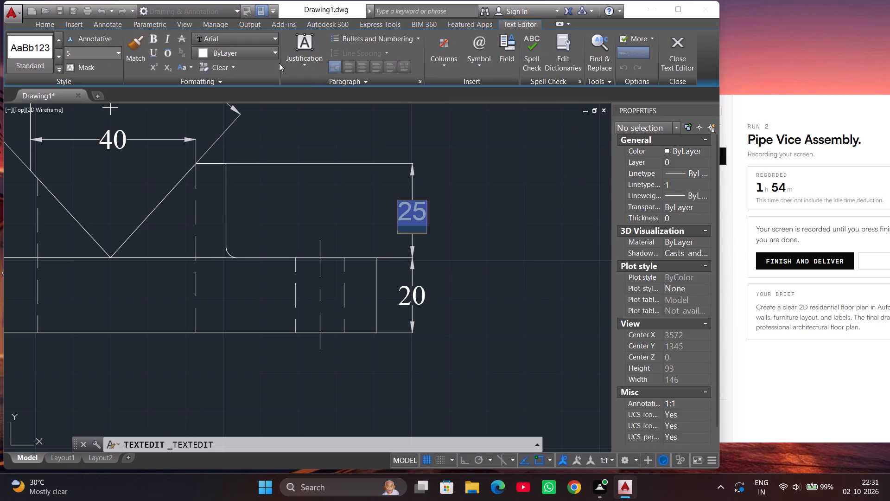
click(254, 39)
text(TI)
scroll(254, 55, down, 2)
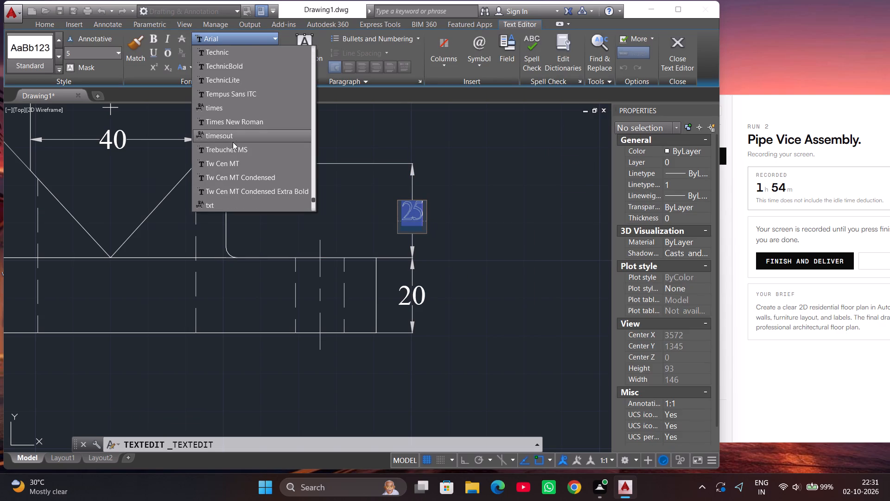
click(257, 123)
click(477, 198)
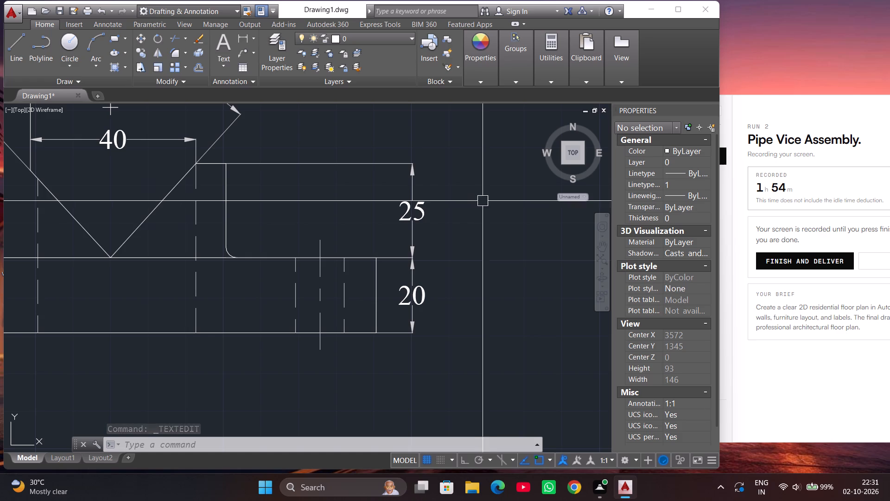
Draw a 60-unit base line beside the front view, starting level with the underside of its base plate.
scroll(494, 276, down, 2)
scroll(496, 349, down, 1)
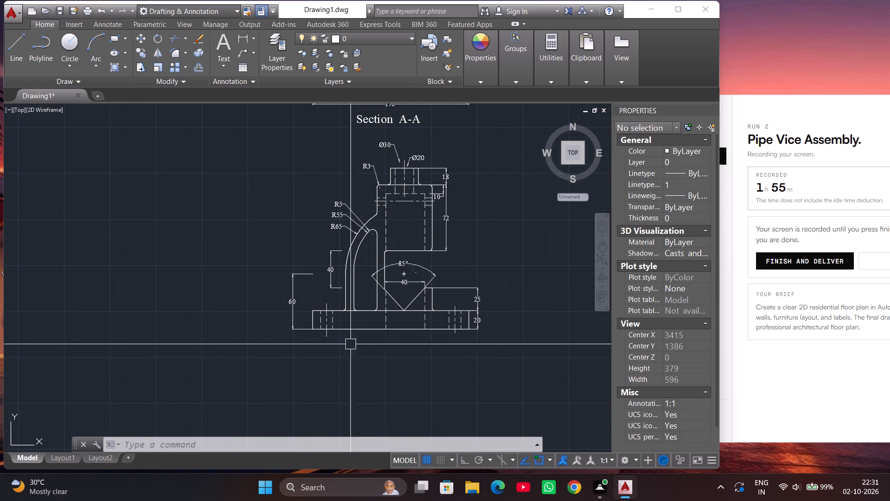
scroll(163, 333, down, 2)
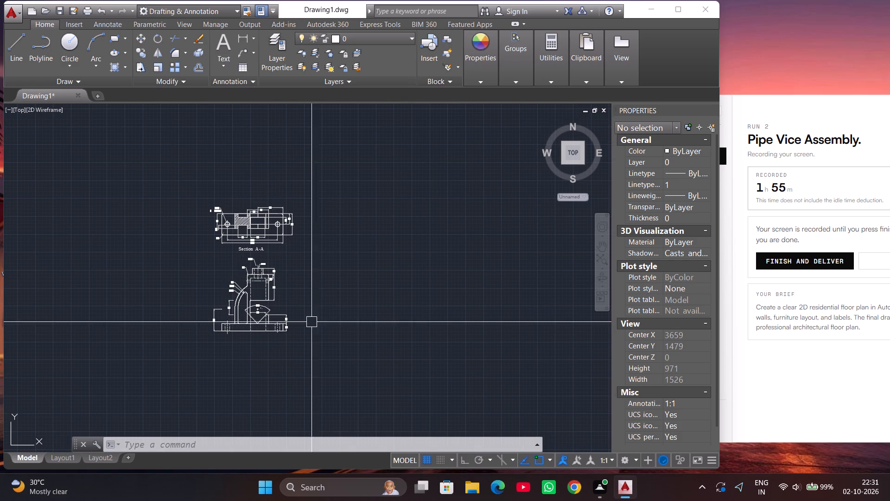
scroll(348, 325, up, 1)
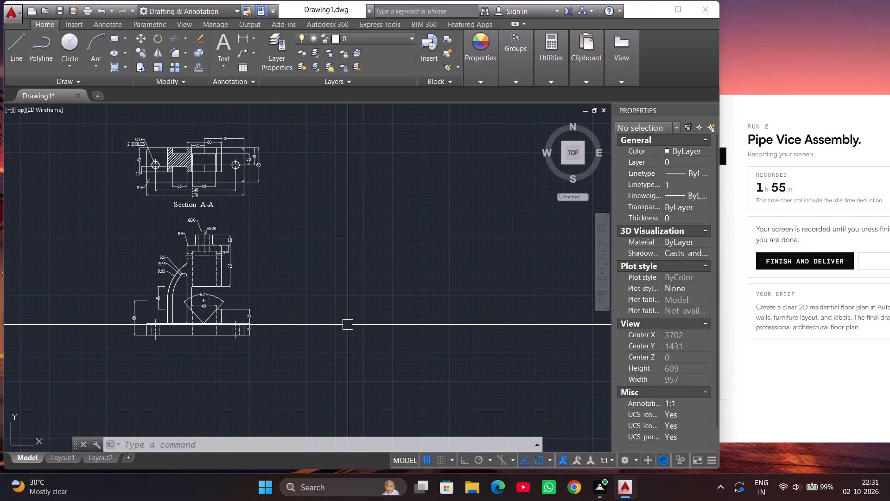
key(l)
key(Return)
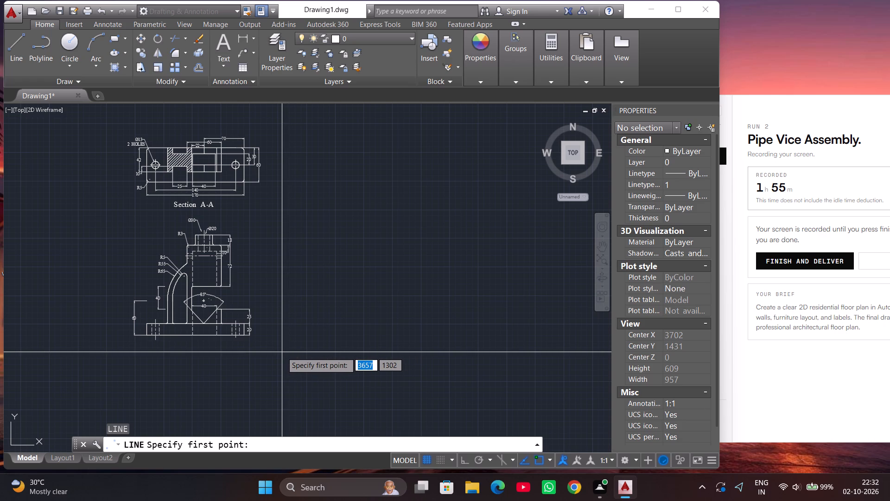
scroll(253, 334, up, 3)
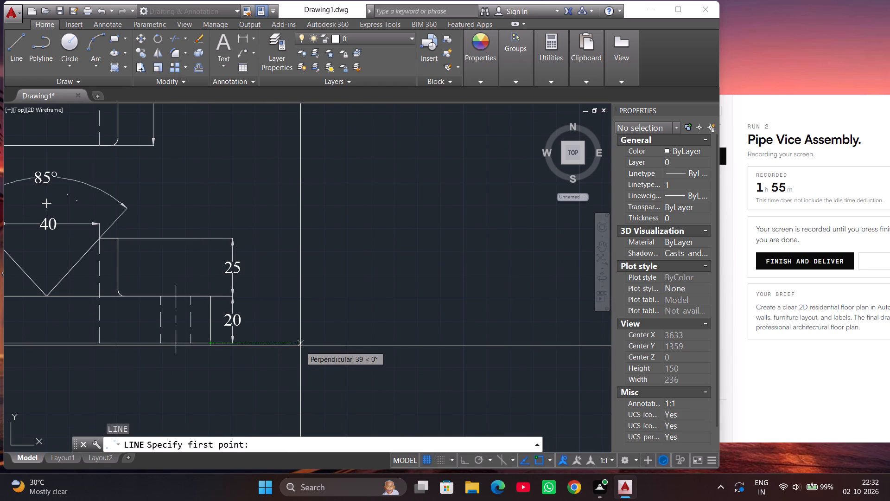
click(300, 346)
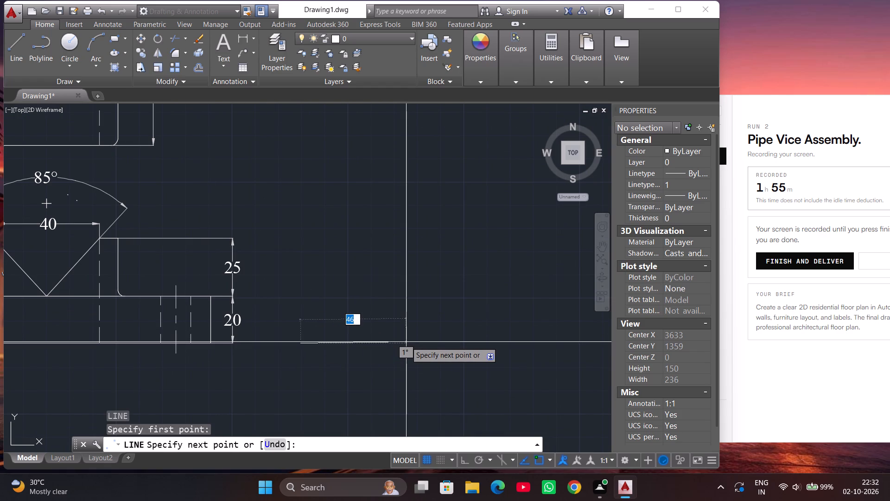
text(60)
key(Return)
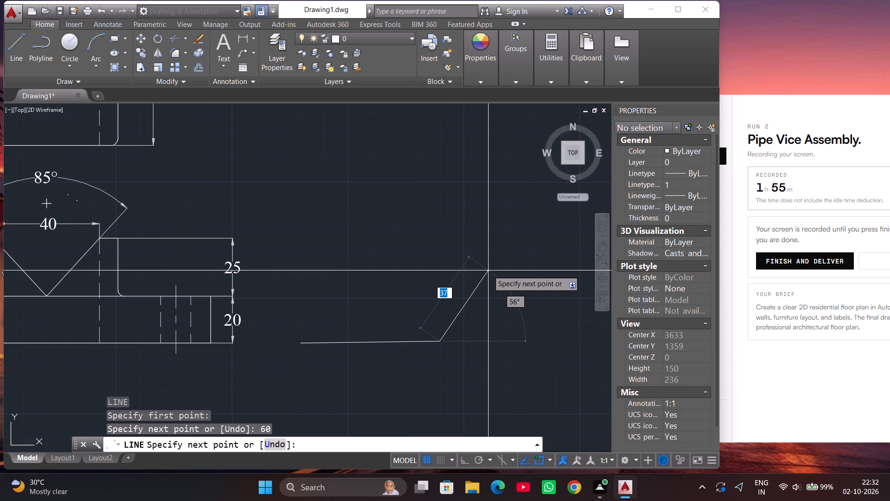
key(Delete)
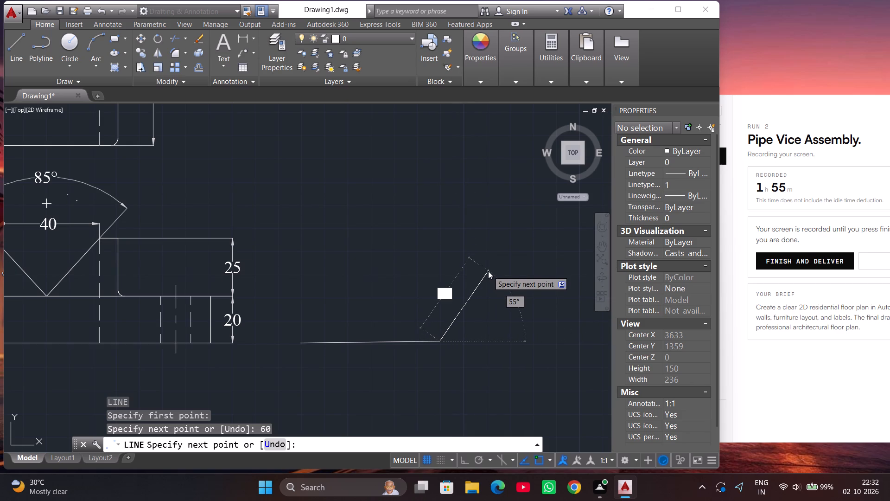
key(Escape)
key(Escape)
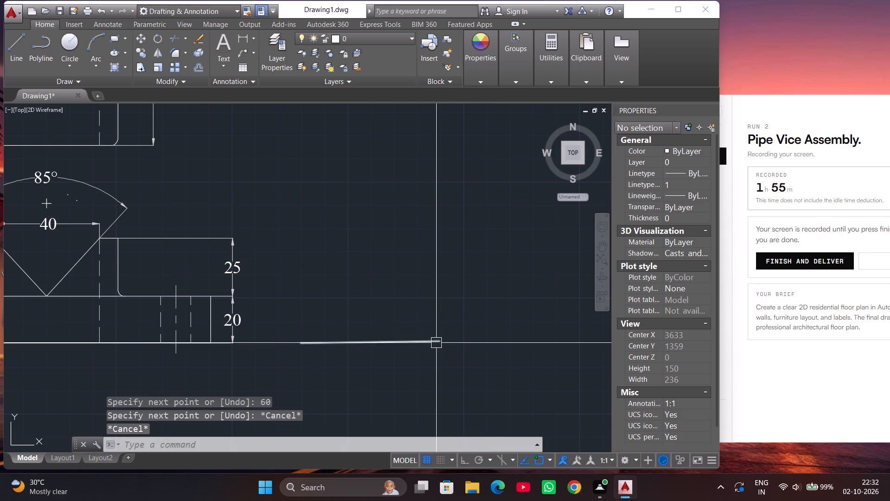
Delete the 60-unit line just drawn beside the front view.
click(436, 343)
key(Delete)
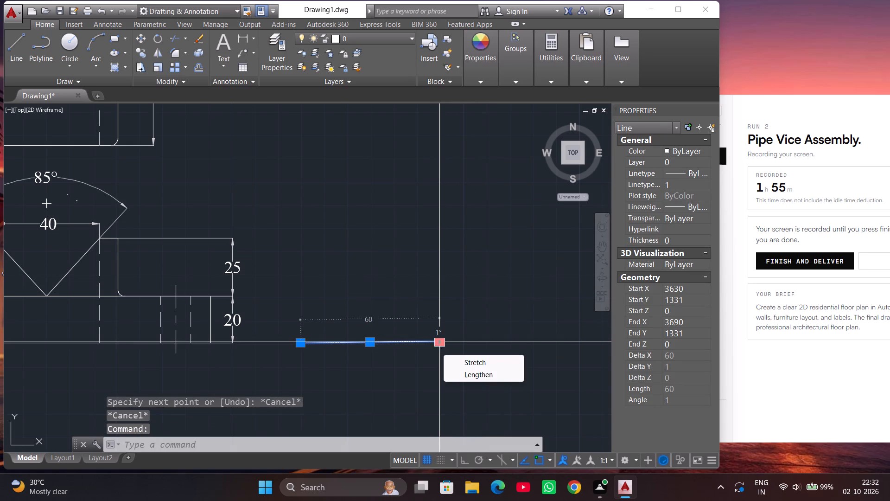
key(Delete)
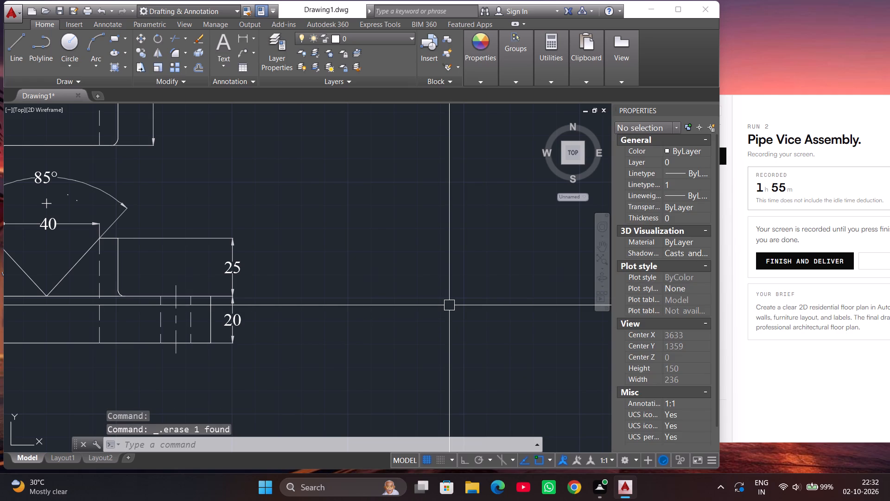
With Ortho on, draw a closed 60 by 20 base rectangle from lines beside the front view, level with its base plate.
key(l)
key(Return)
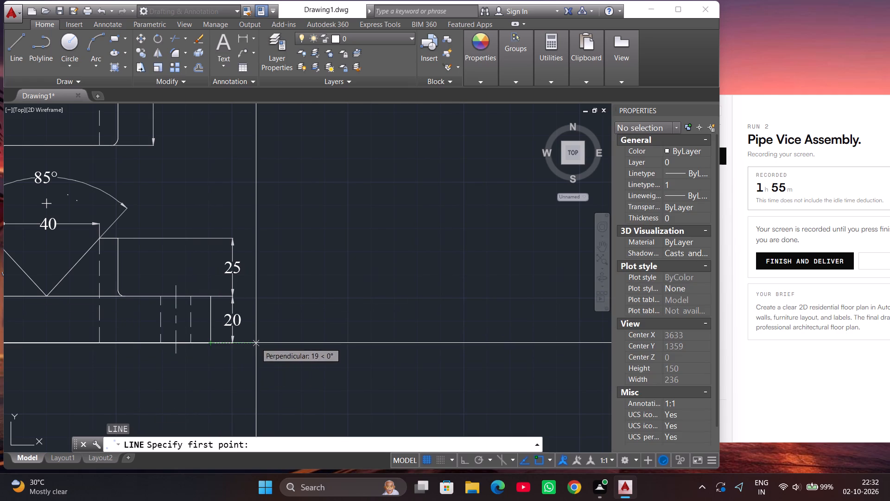
click(299, 344)
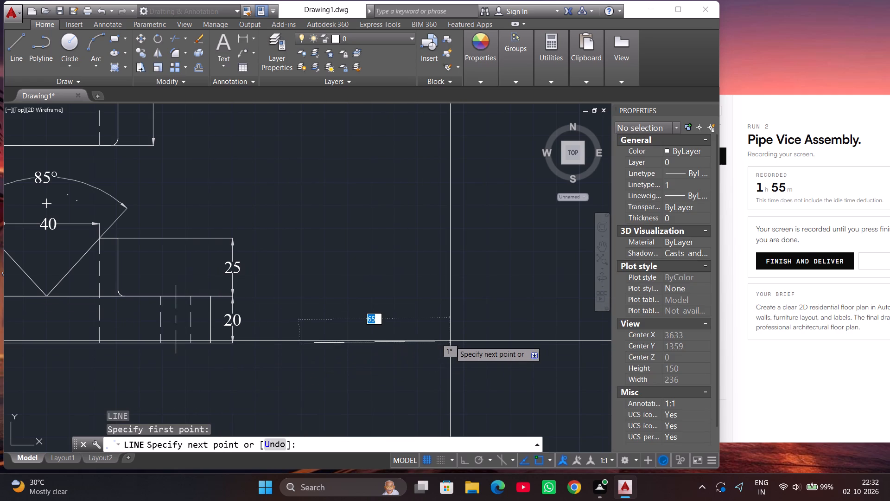
key(shift+F8)
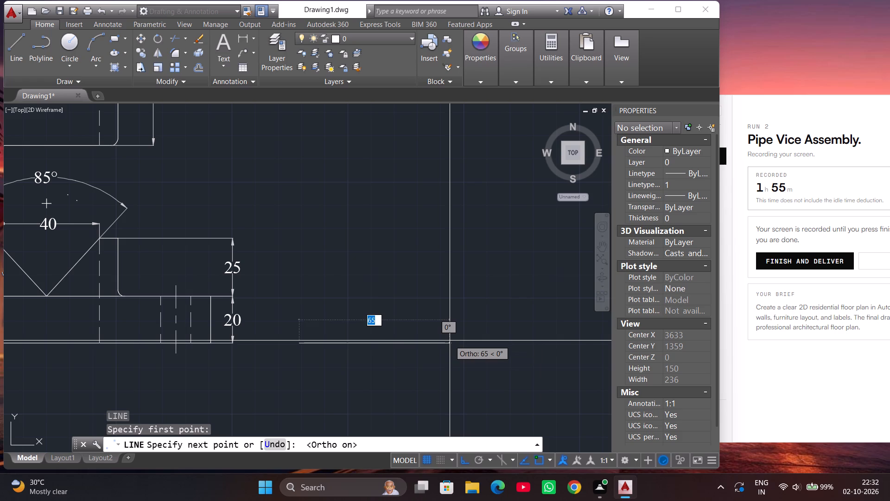
text(60)
key(Return)
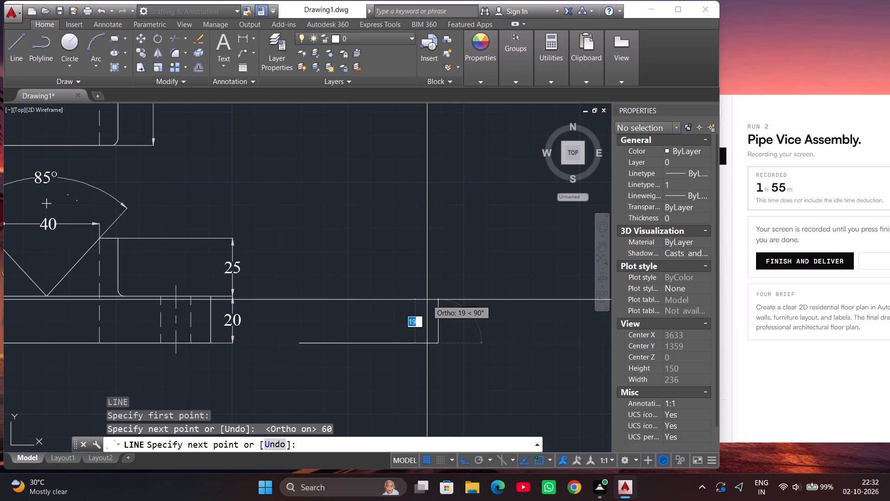
text(20)
key(Return)
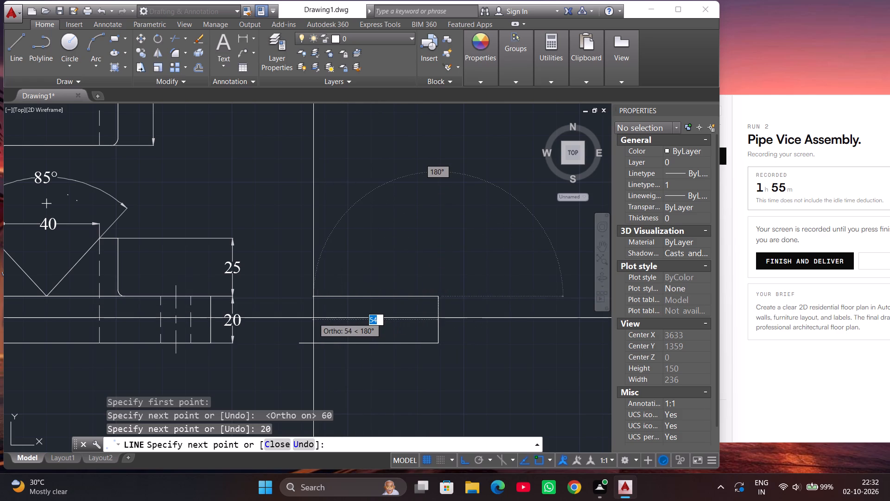
text(60)
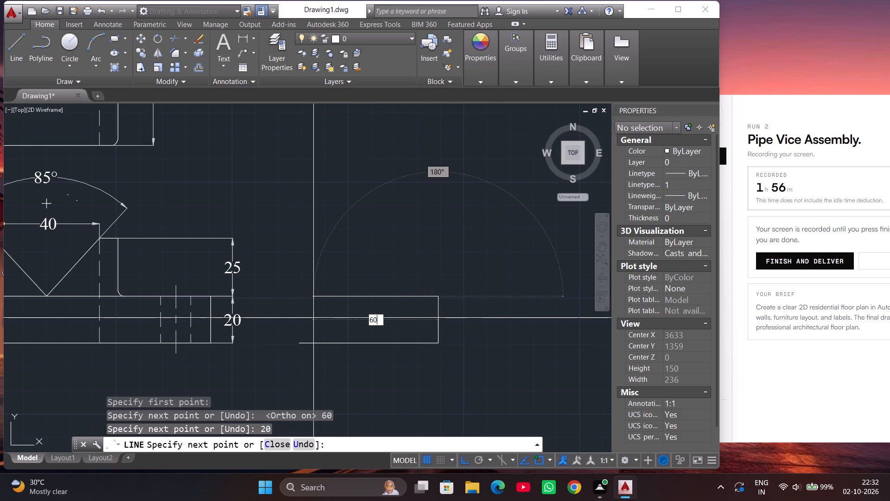
key(Return)
click(296, 341)
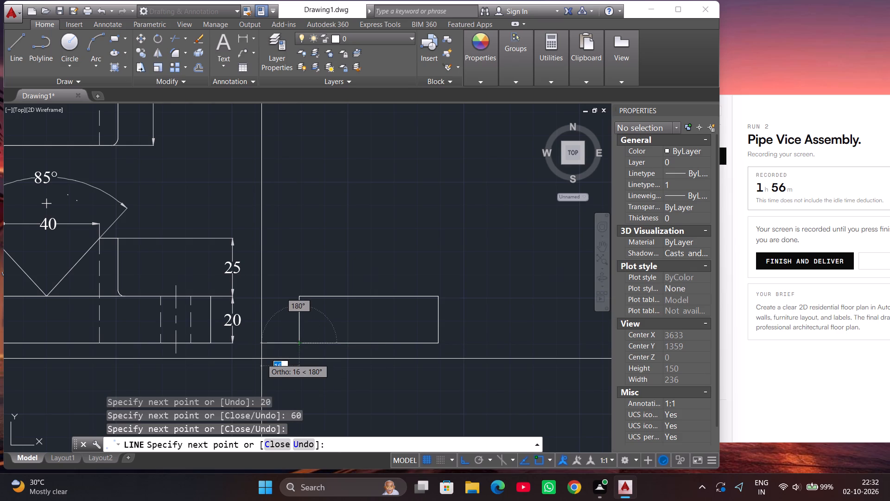
key(Escape)
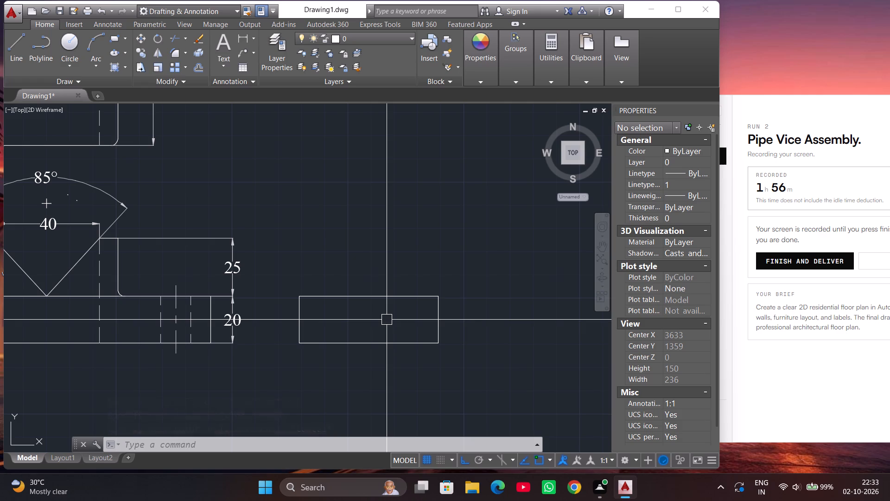
Draw a vertical line from the new base rectangle's upper right corner up to the level of the front view's top edge.
scroll(383, 333, down, 2)
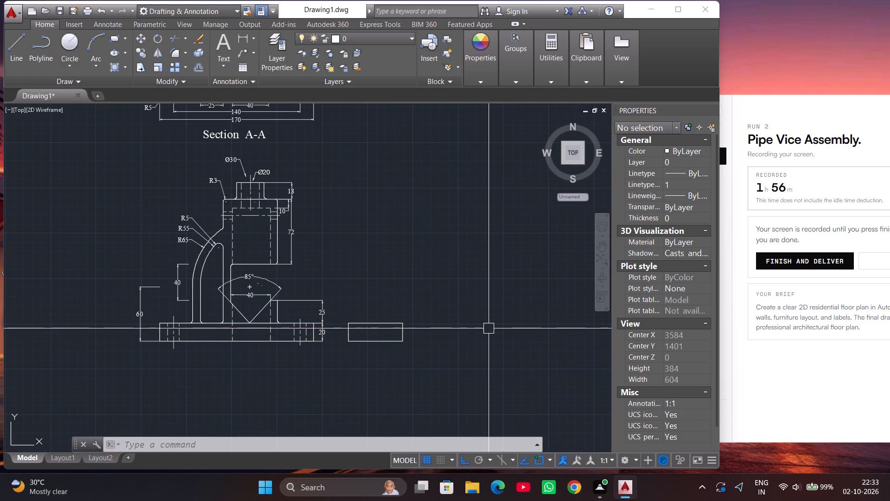
key(l)
key(Return)
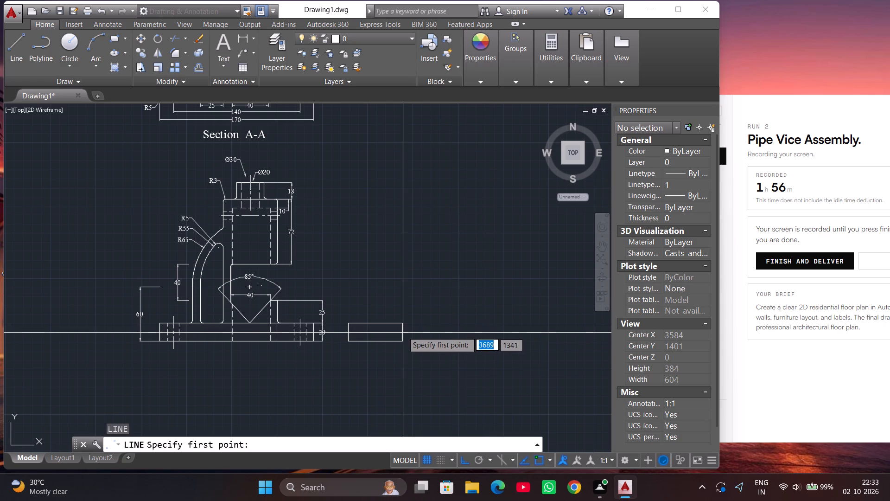
click(403, 325)
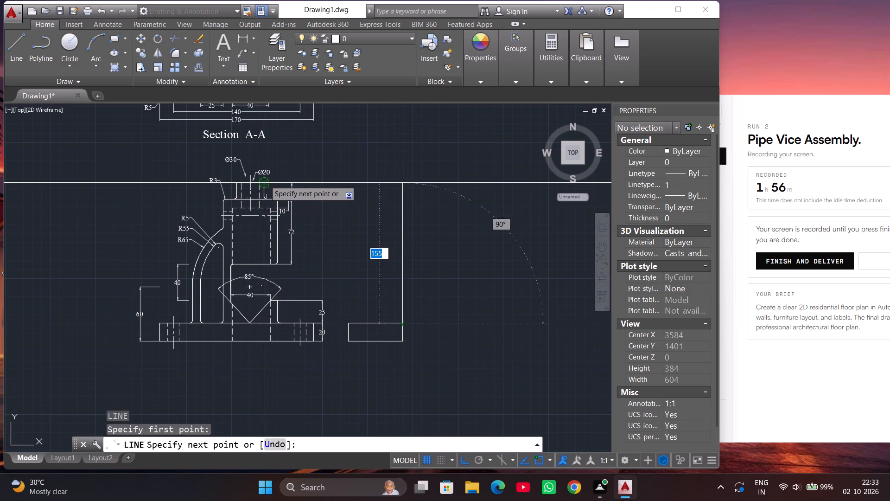
click(402, 181)
key(Escape)
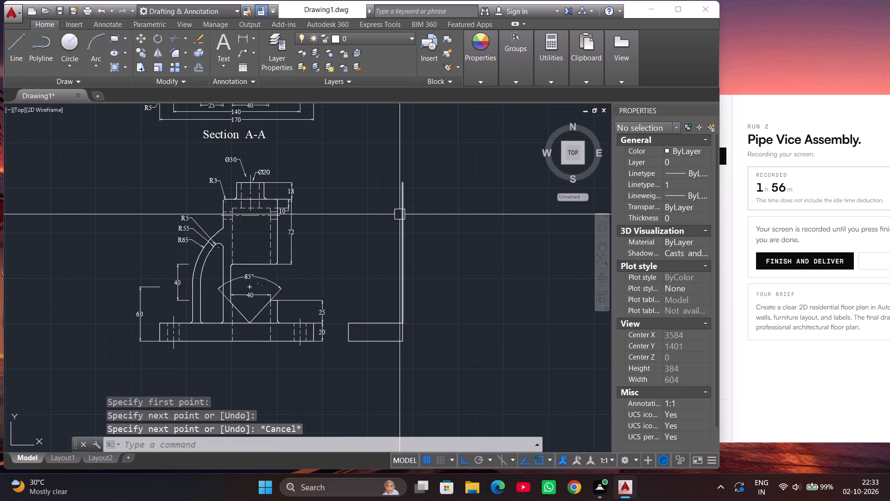
Offset the vertical line 20 towards the front view, and offset that copy another 20 in the same direction.
text(OF)
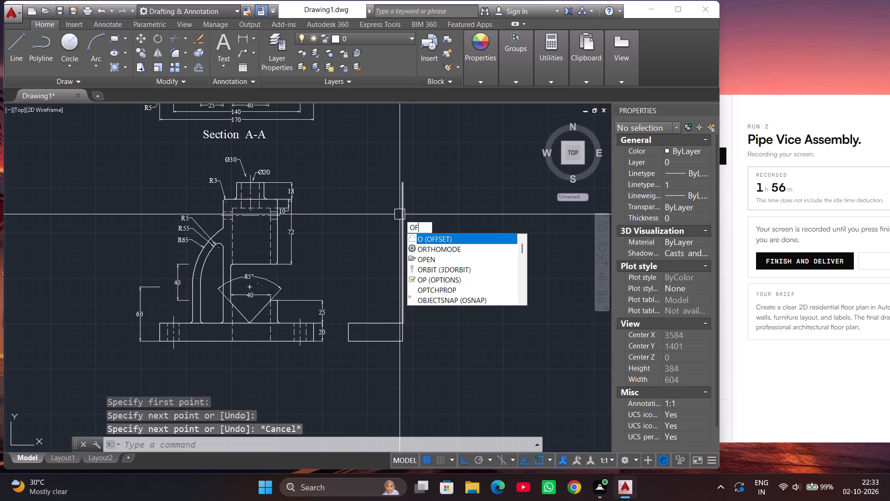
key(Return)
key(Return)
click(400, 214)
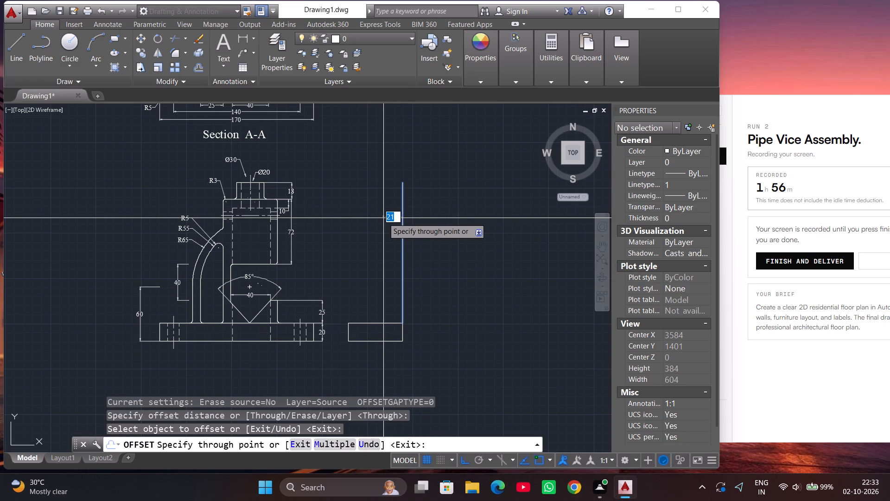
key(3)
key(BackSpace)
text(20)
key(Return)
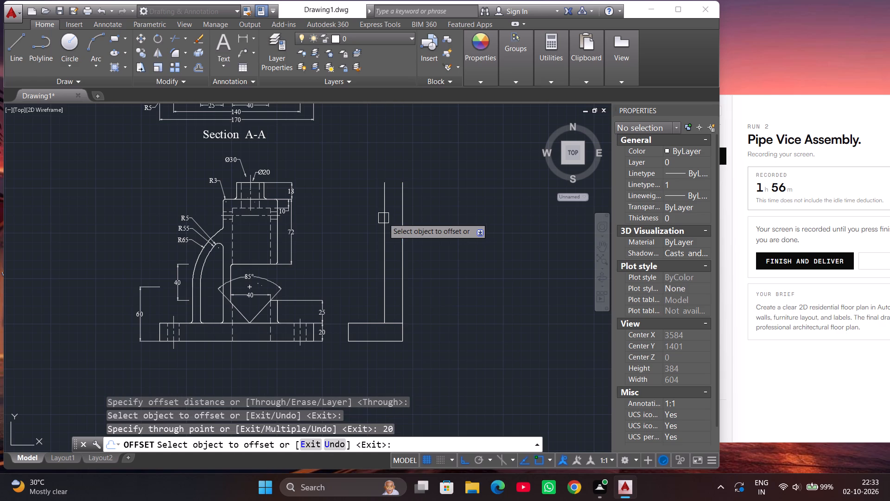
click(383, 218)
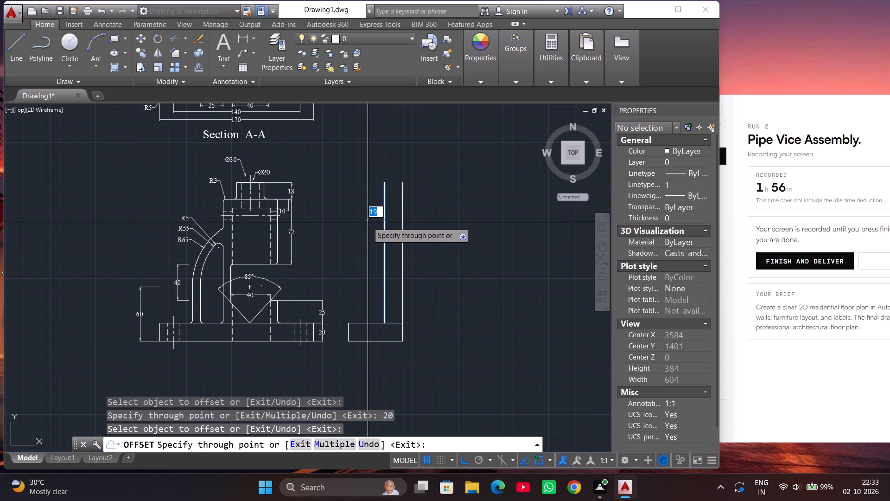
text(20)
key(Return)
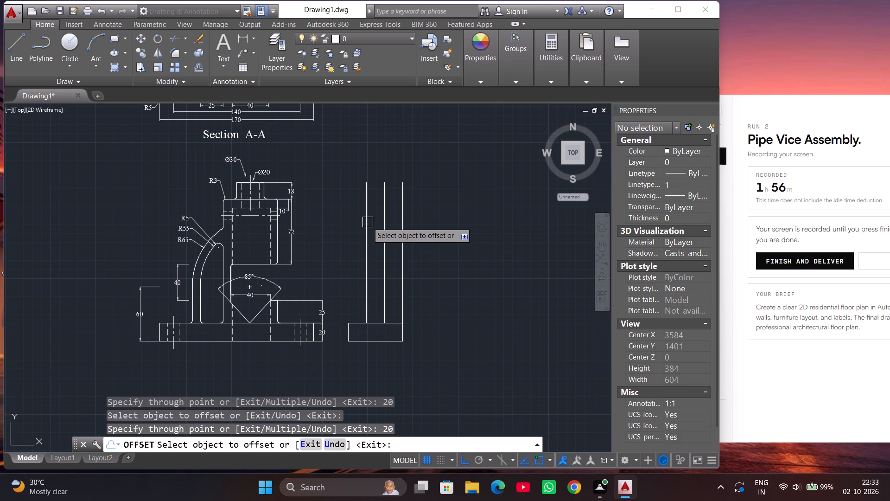
key(Escape)
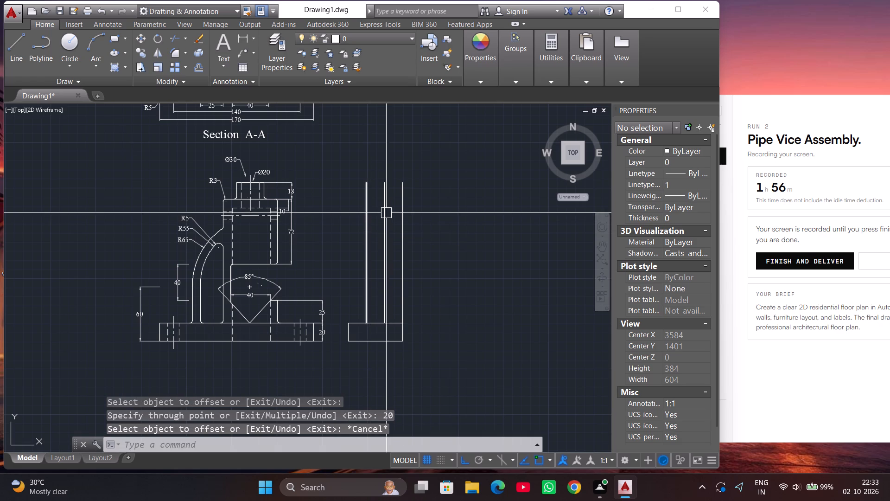
Draw a horizontal line across the side view's uprights, level with the front view's shoulder below the boss.
scroll(405, 193, up, 1)
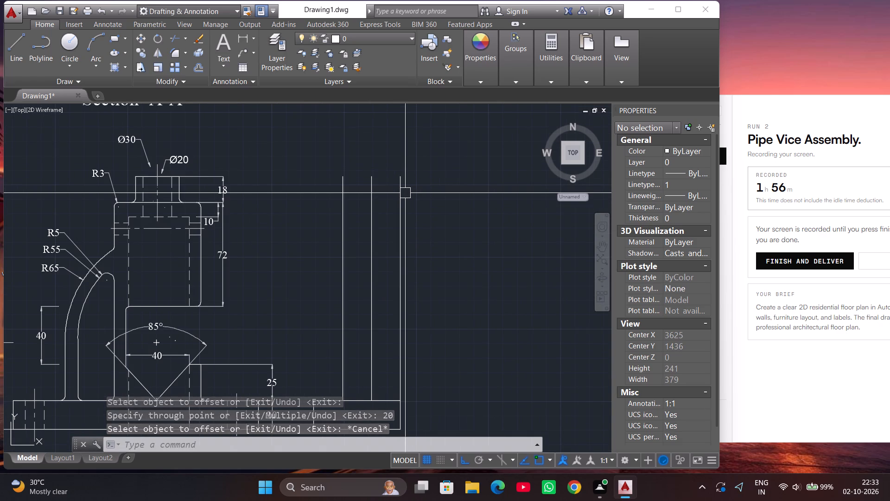
key(l)
key(Return)
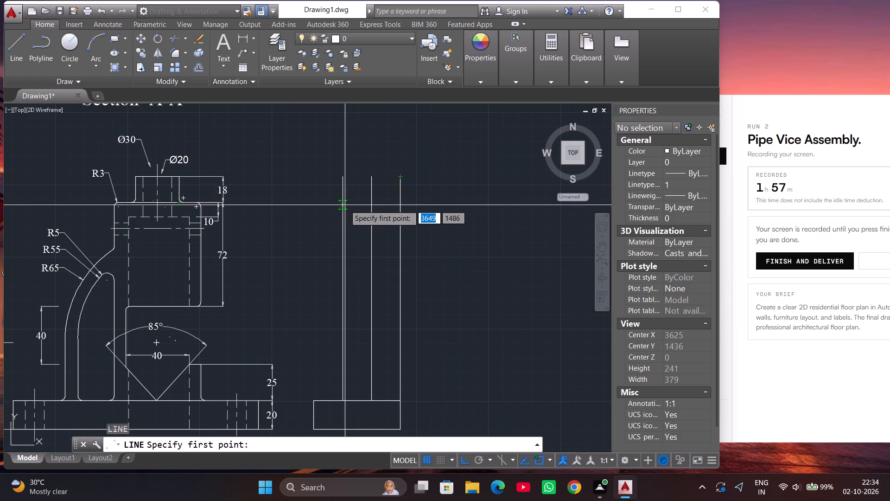
click(345, 203)
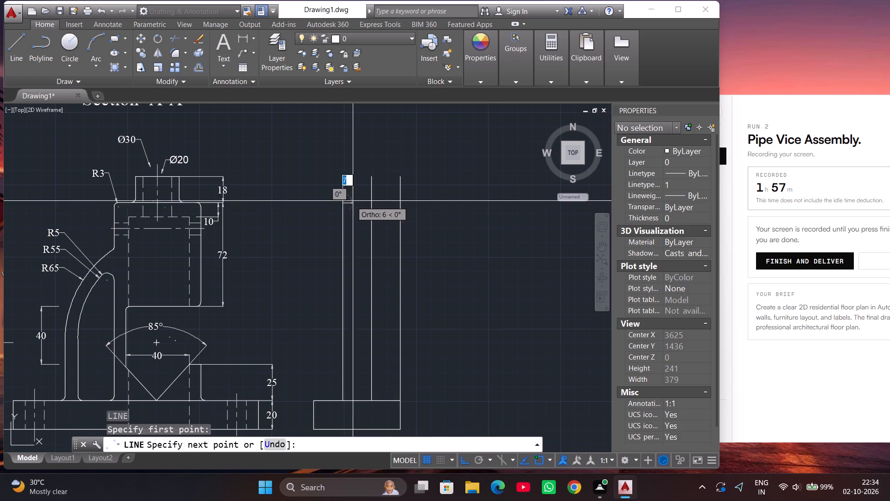
click(402, 204)
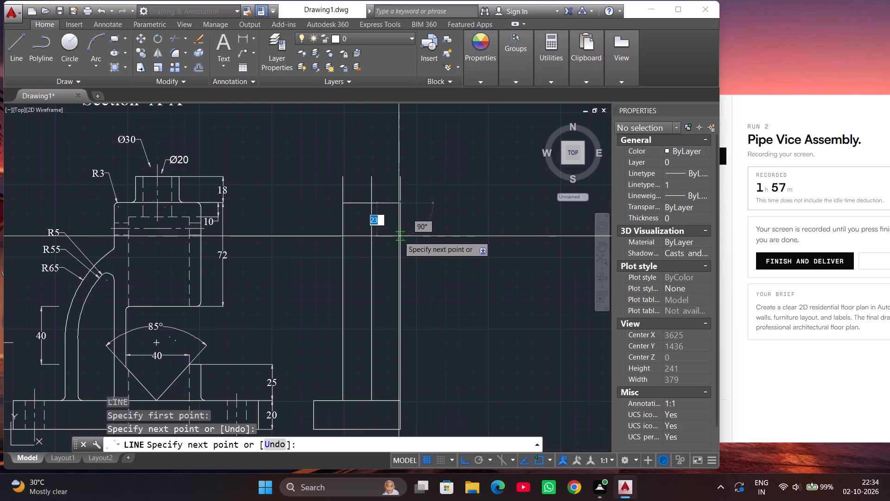
key(Escape)
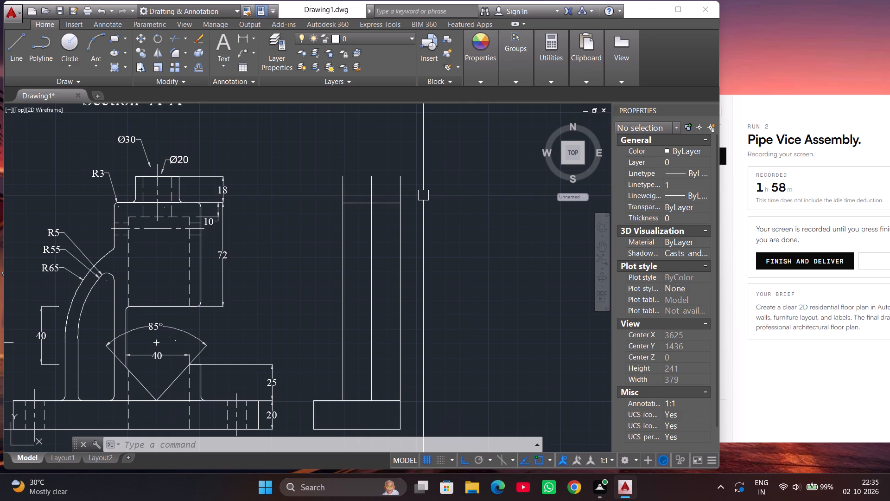
Offset the side view's shoulder line upward by about 18, to the level of the front view's top edge.
text(OF)
key(Return)
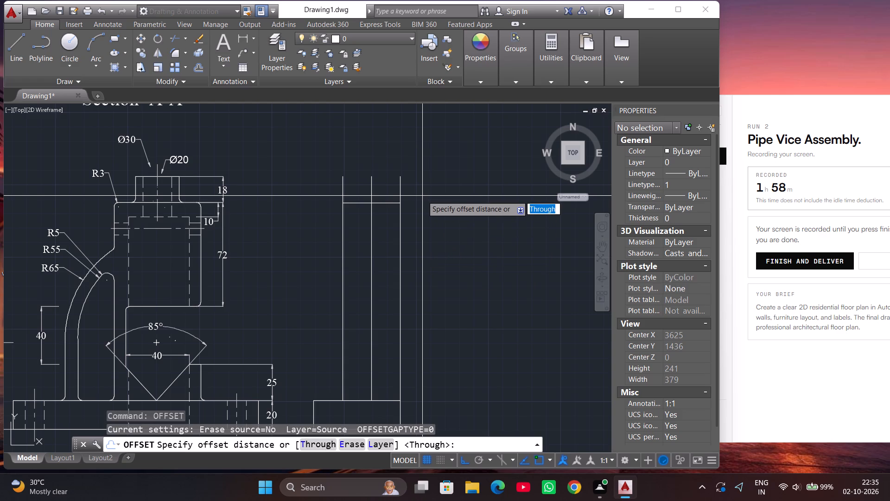
key(Return)
click(384, 206)
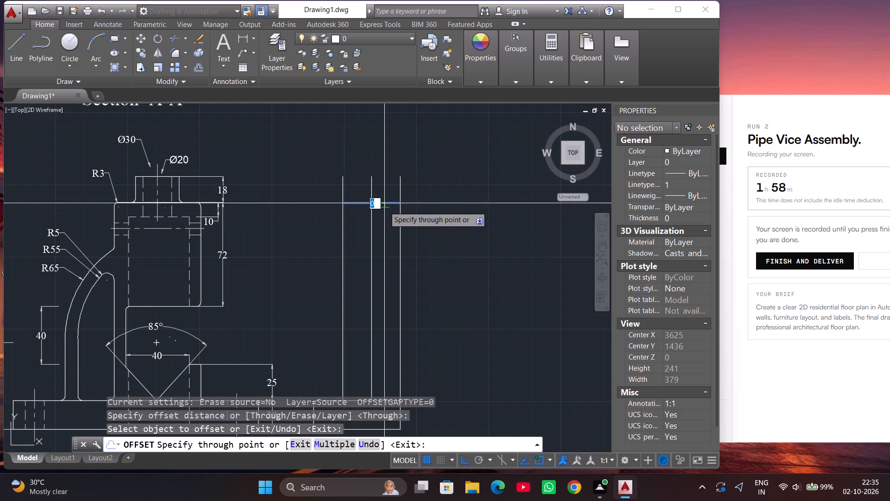
click(377, 178)
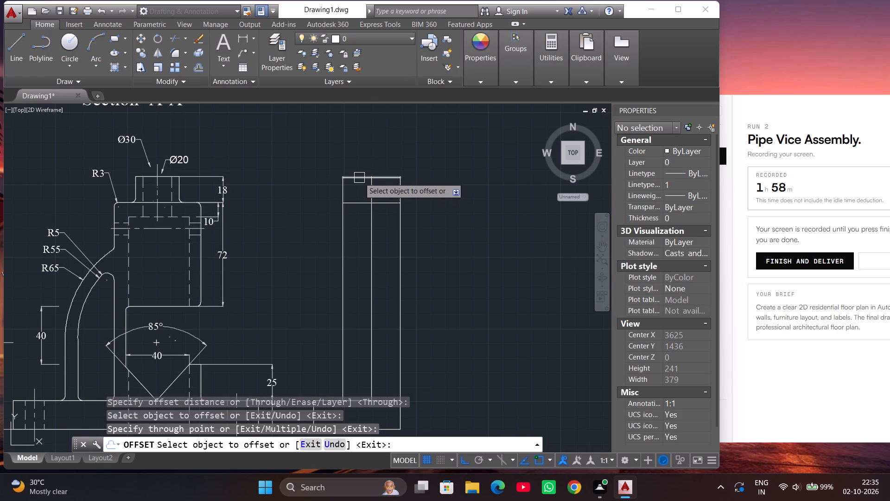
Offset the side view's top line 35 downward to mark the level of the cross hole's centreline.
click(359, 178)
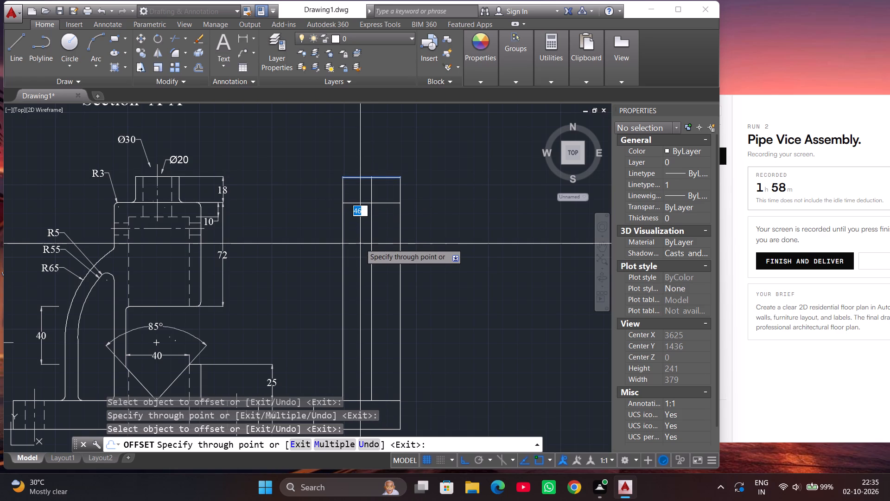
text(35)
key(Return)
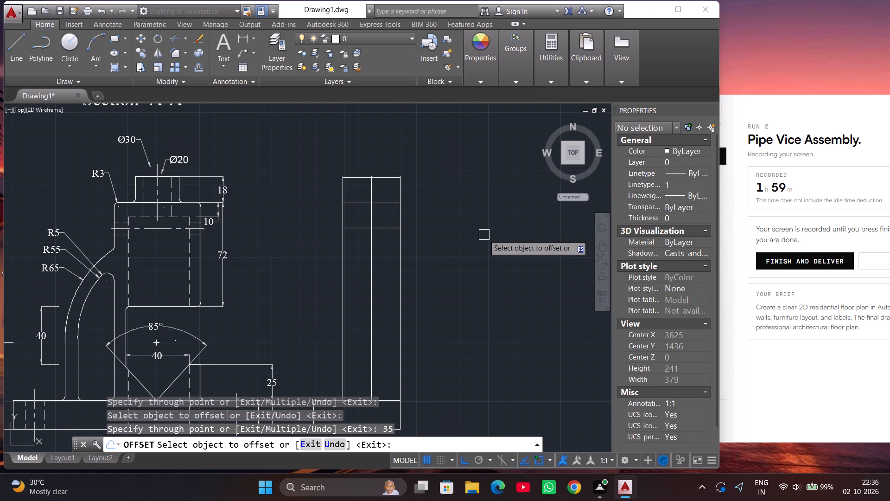
scroll(484, 235, down, 1)
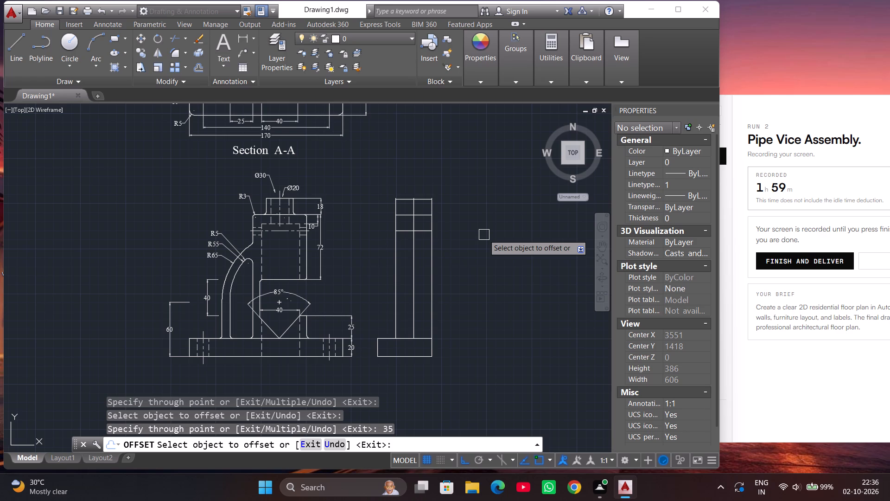
scroll(484, 235, down, 1)
scroll(390, 119, up, 2)
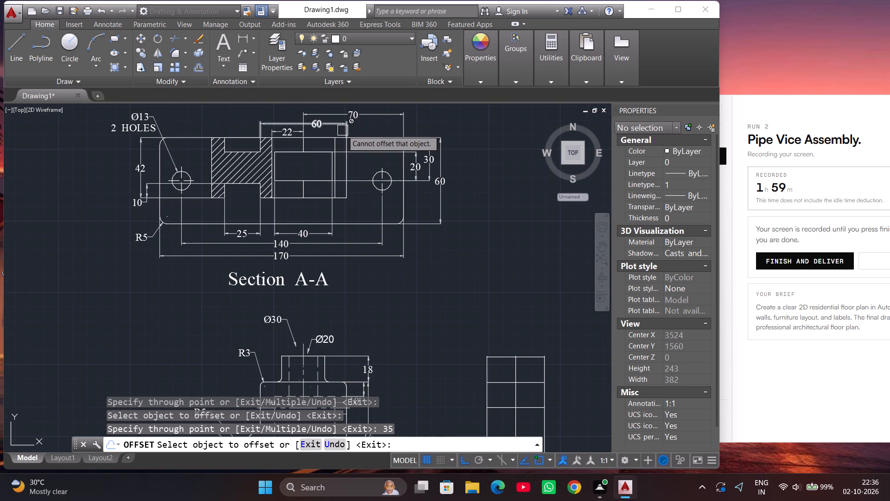
key(Escape)
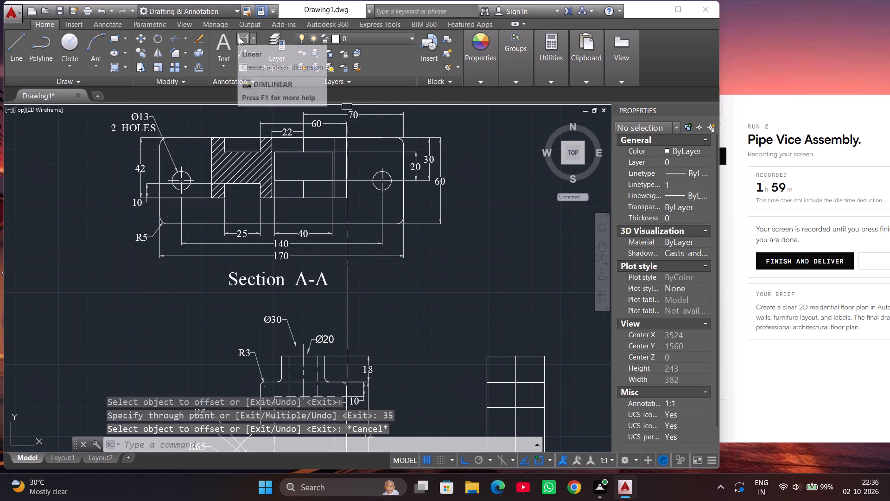
Measure the gap between the plate's upper edge and the inner rectangle in Section A-A, without placing a dimension.
click(239, 37)
scroll(315, 140, up, 2)
click(340, 132)
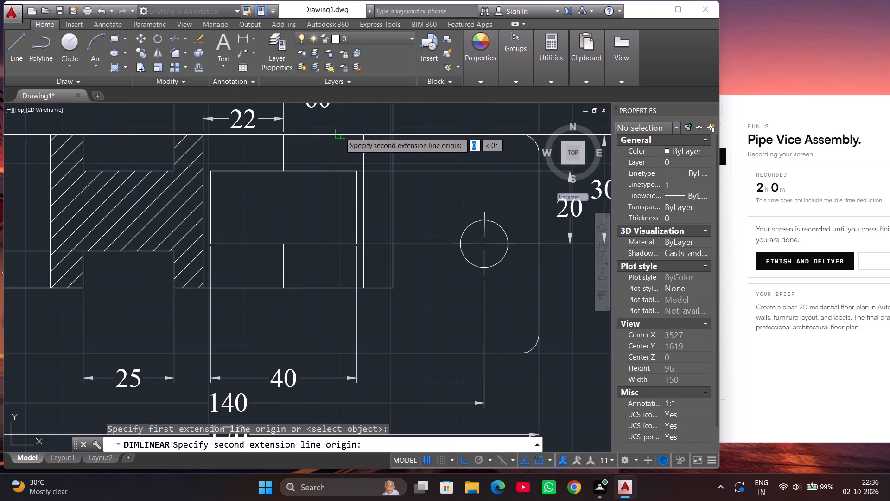
click(344, 171)
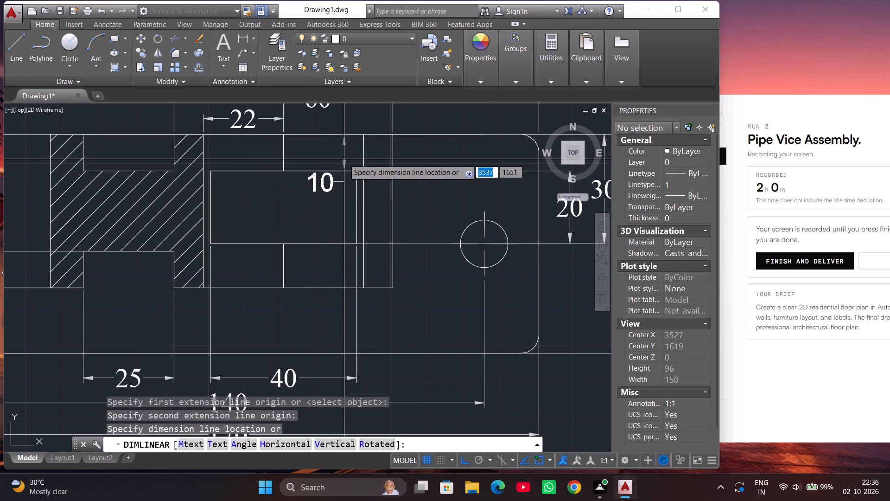
key(Escape)
scroll(344, 159, down, 2)
scroll(270, 163, down, 1)
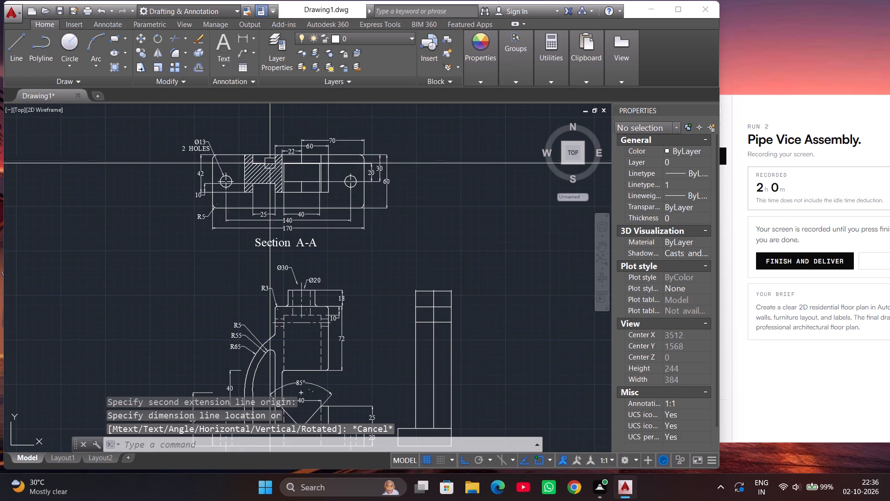
Offset the side view's vertical centre line 10 to each side.
scroll(472, 299, up, 2)
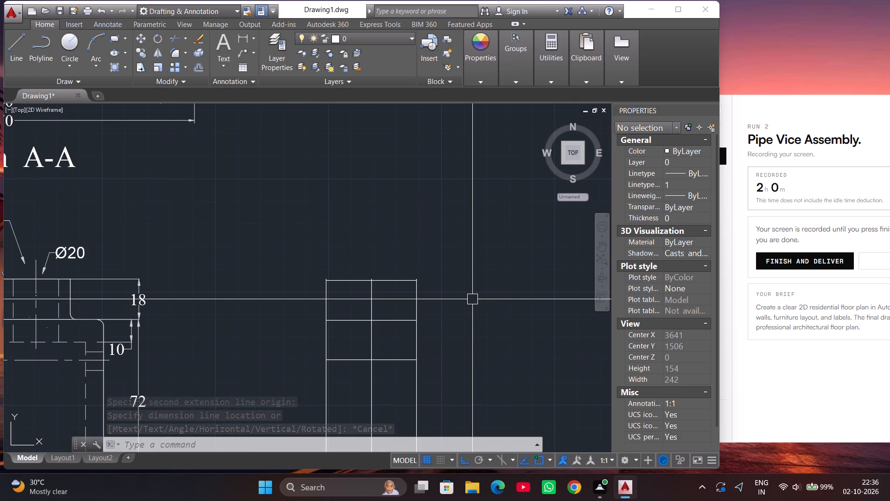
scroll(469, 299, up, 1)
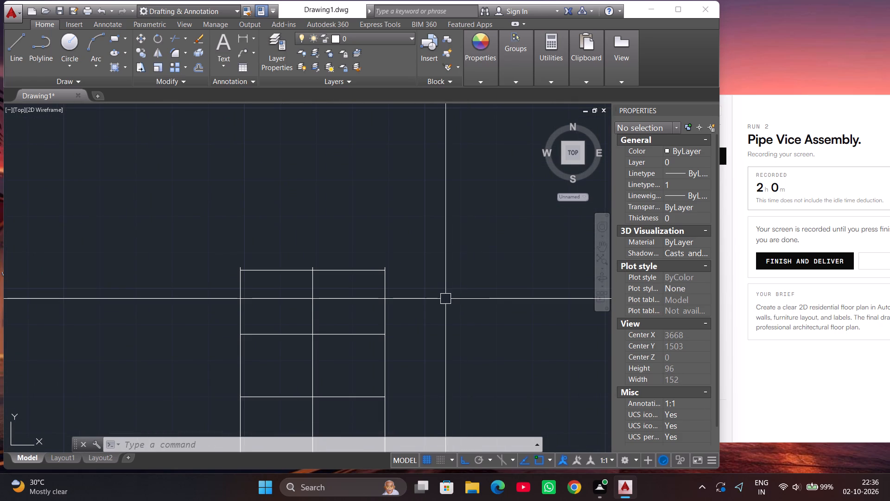
text(OF)
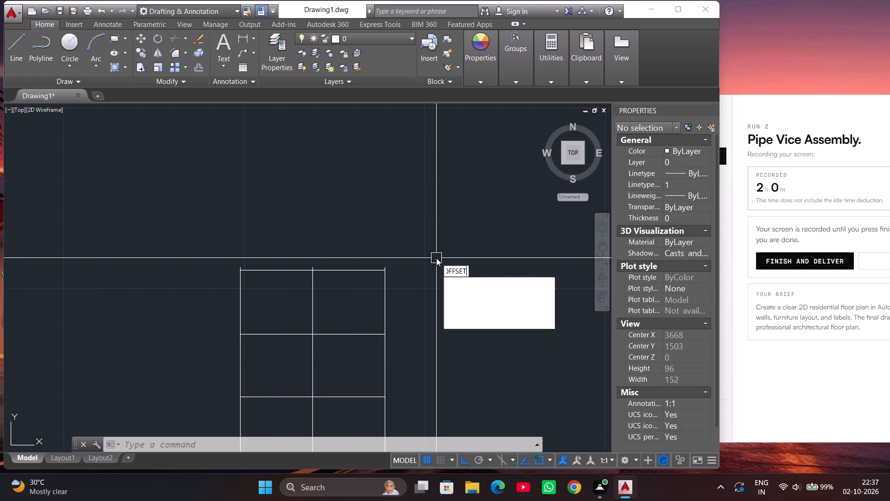
key(Return)
key(Return)
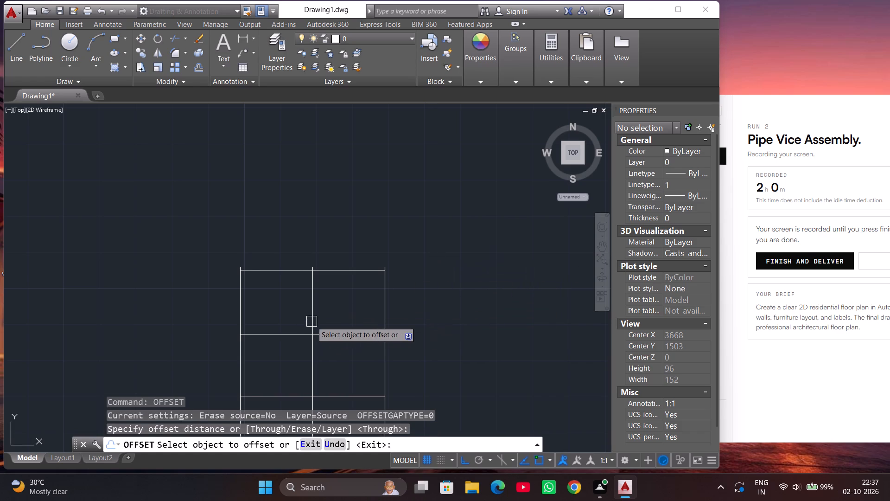
click(317, 316)
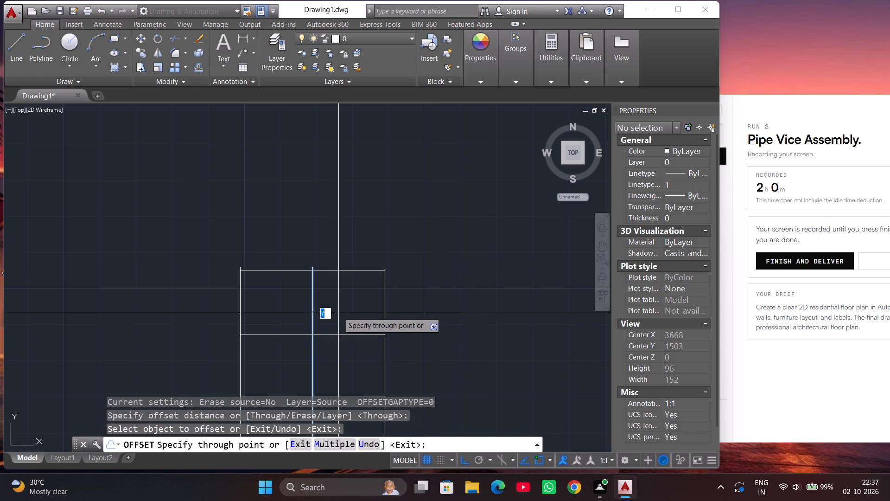
text(10)
key(Return)
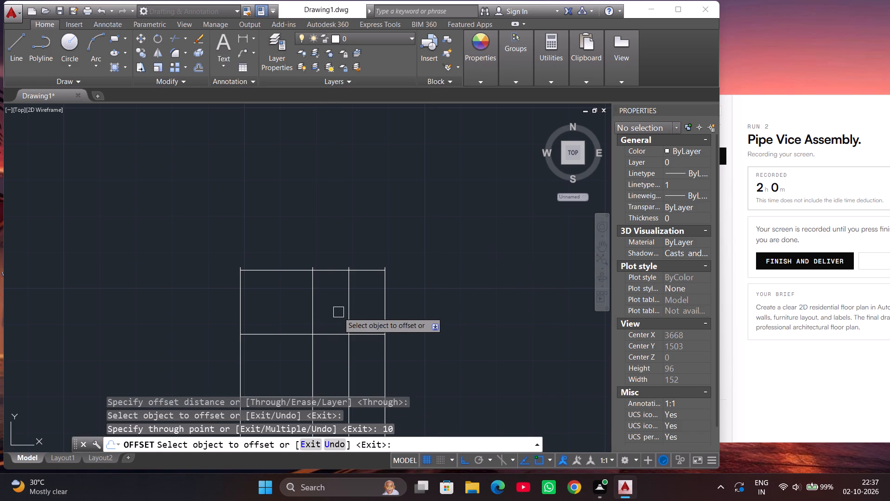
click(312, 297)
text(10)
key(Return)
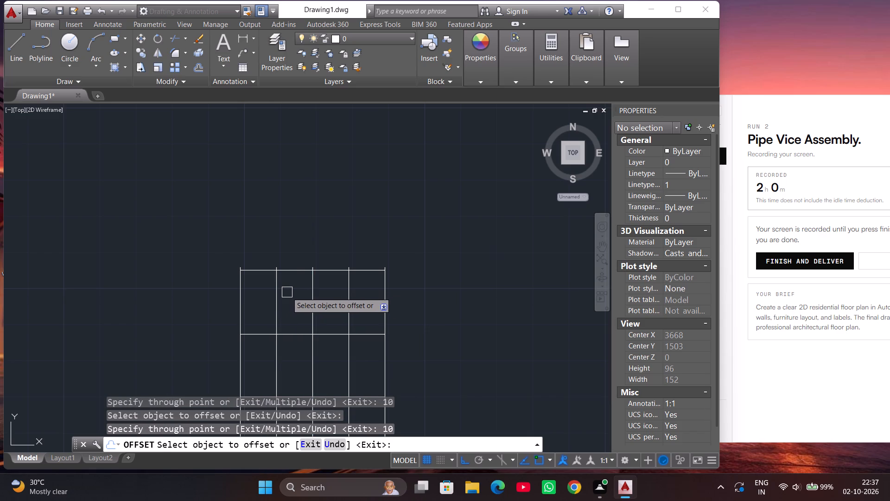
Offset each of the two new side lines outward by about 4 to form the boss's outer edges.
click(279, 294)
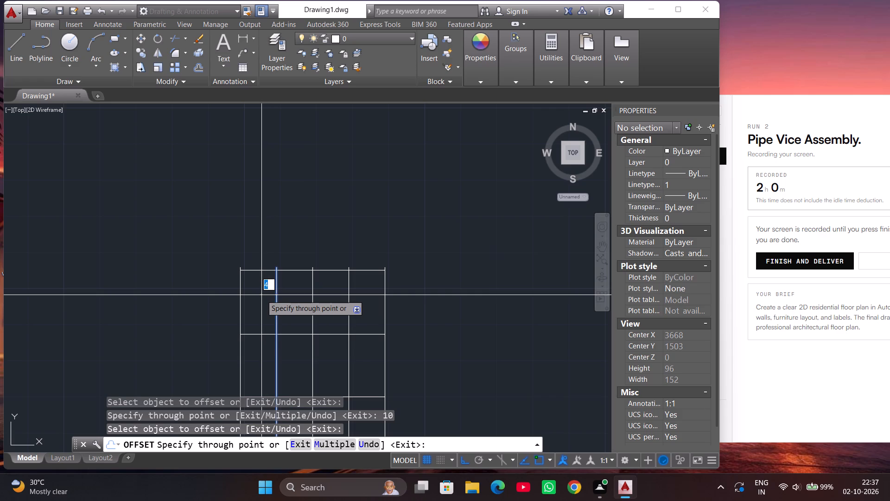
click(261, 294)
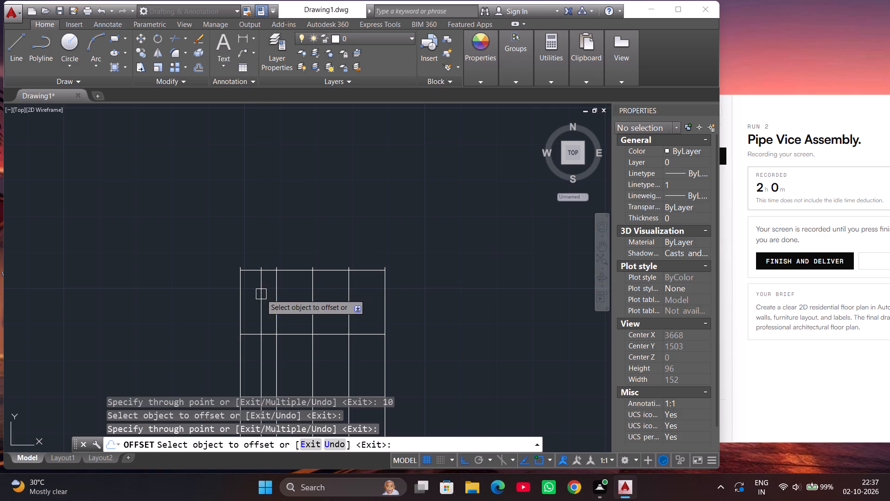
click(352, 295)
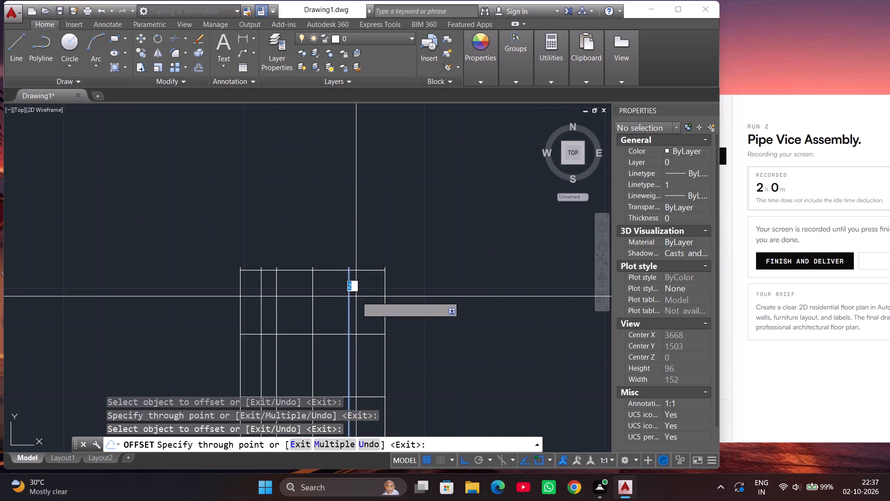
click(363, 295)
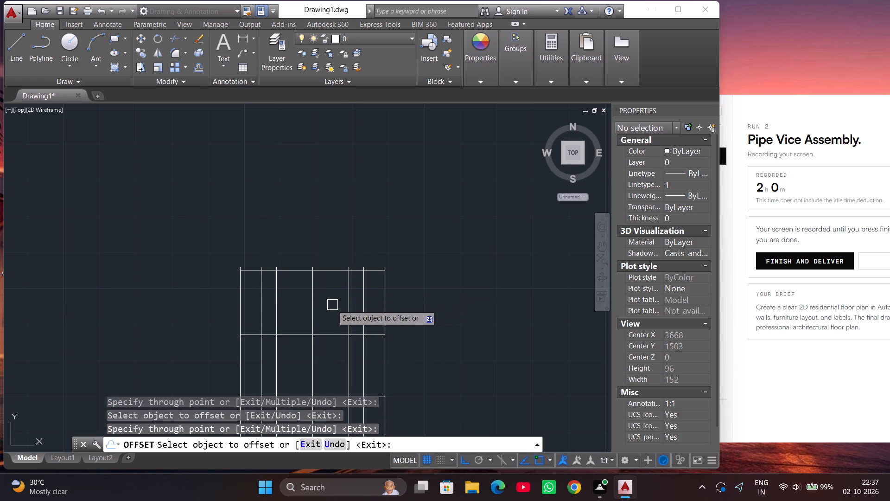
key(Escape)
key(Escape)
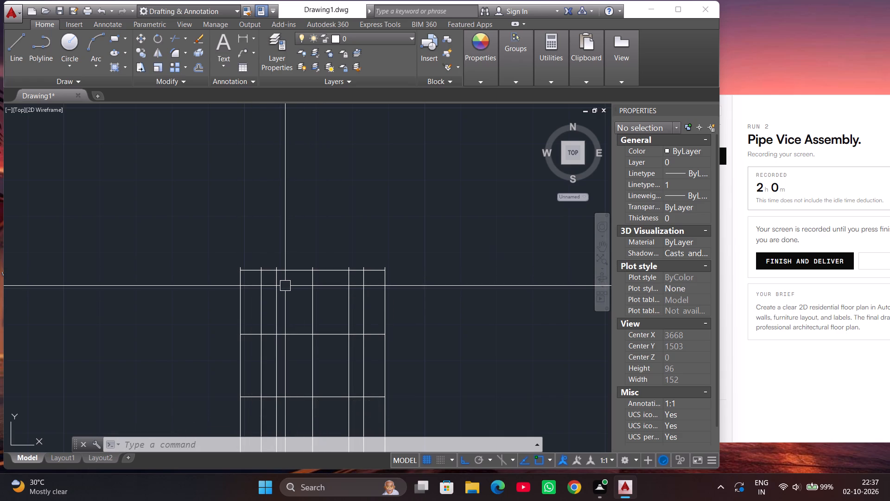
Trim the line ends projecting above the side view's top edge and the outer corners above the shoulder to shape the narrower boss.
text(TR)
key(Return)
key(Return)
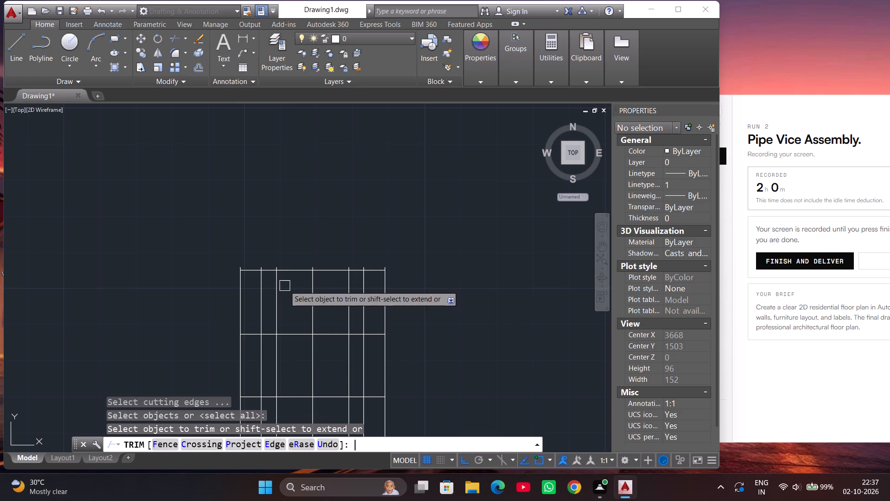
click(253, 273)
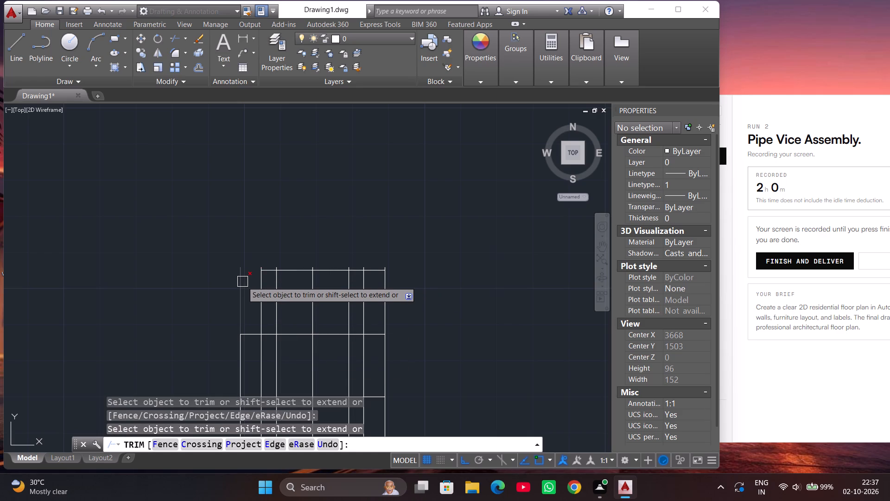
click(242, 282)
scroll(256, 274, up, 3)
click(270, 249)
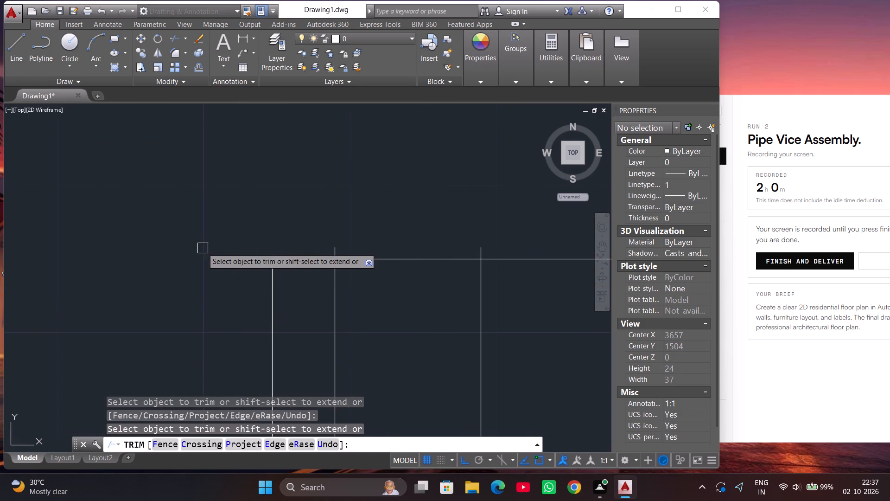
scroll(203, 248, down, 2)
click(251, 245)
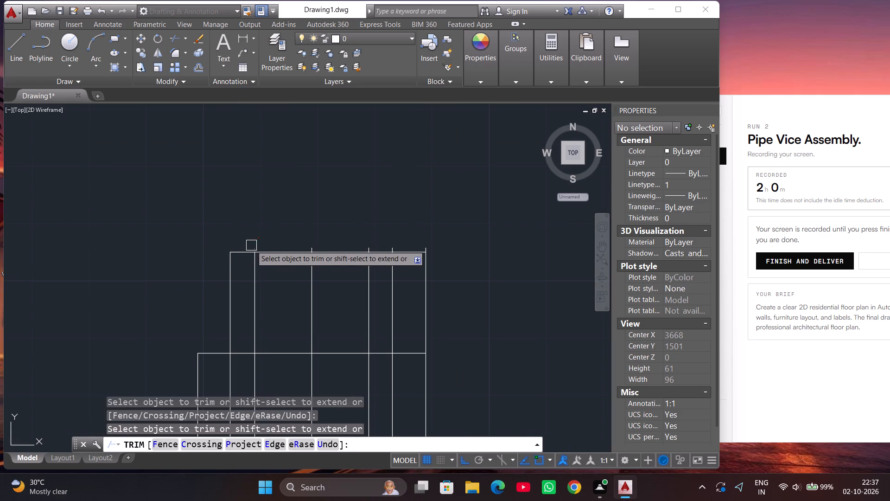
click(316, 247)
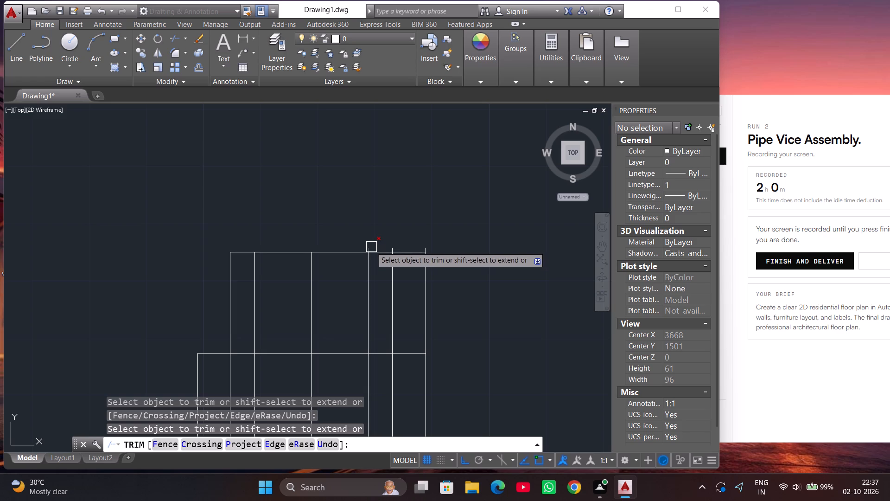
click(371, 247)
click(394, 246)
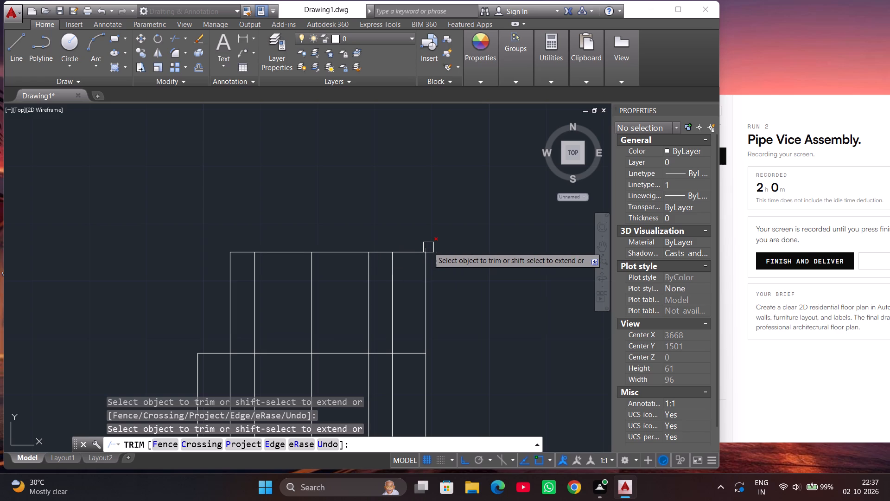
click(428, 247)
click(421, 250)
click(421, 270)
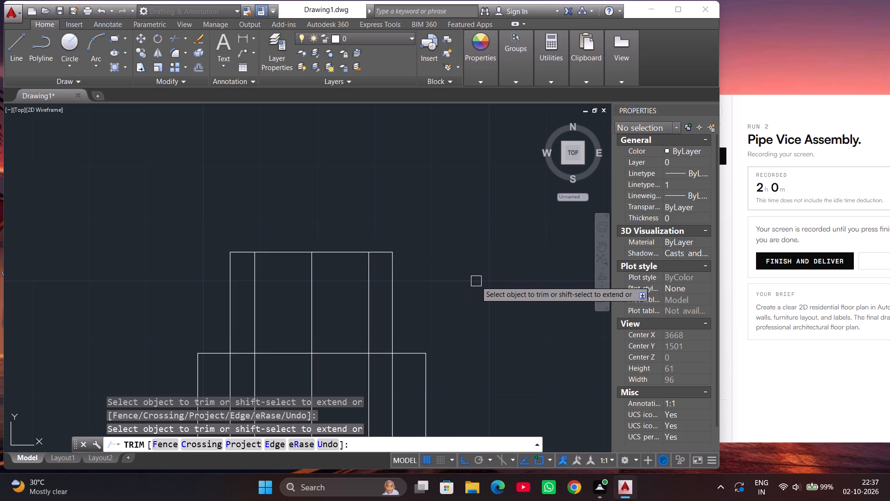
Fillet the side view's right-hand corner between the narrow boss and the body shoulder with radius 3.
scroll(396, 228, down, 1)
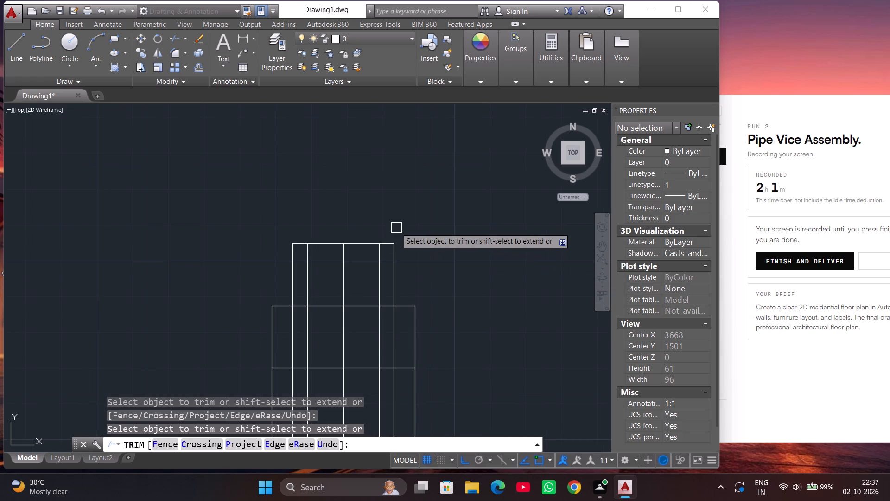
key(Escape)
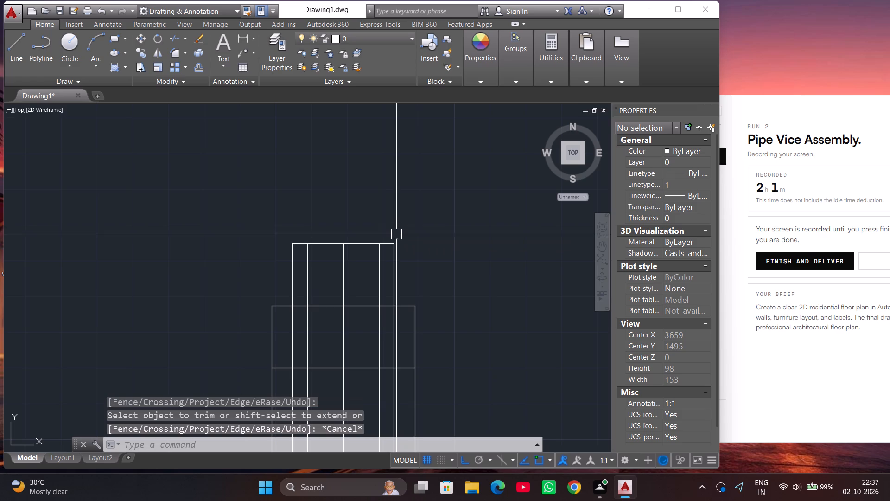
key(f)
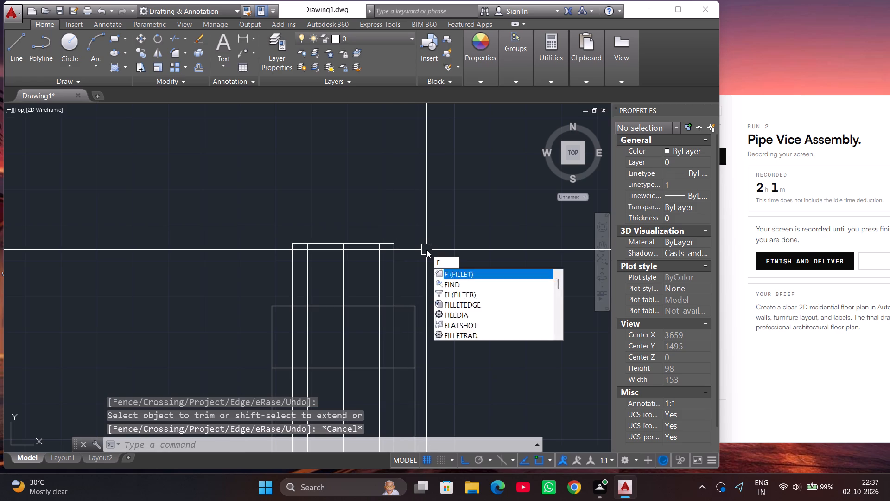
key(Return)
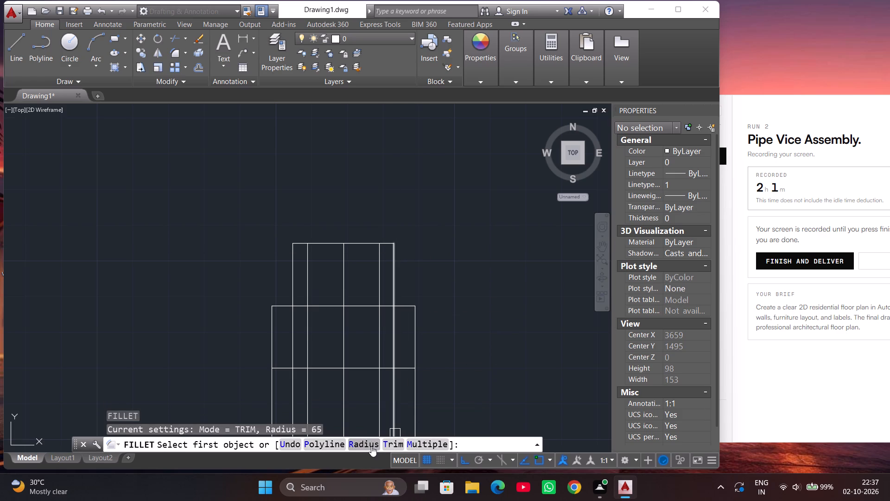
click(371, 446)
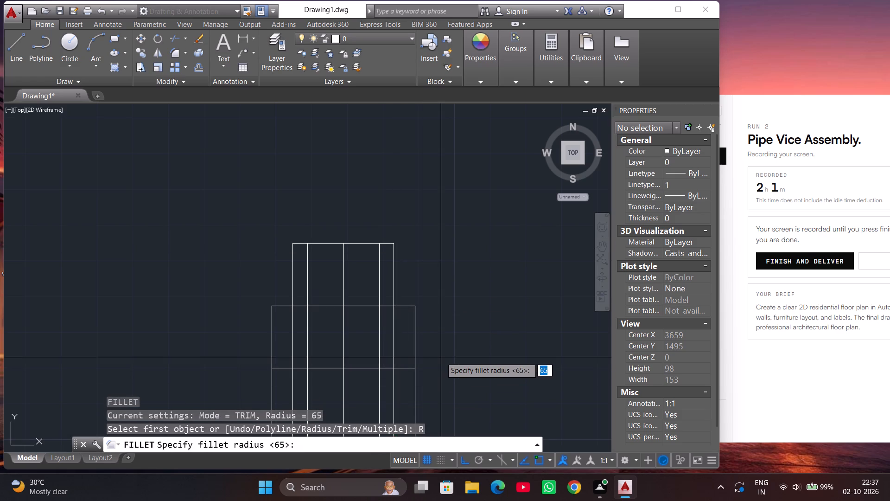
key(3)
key(Return)
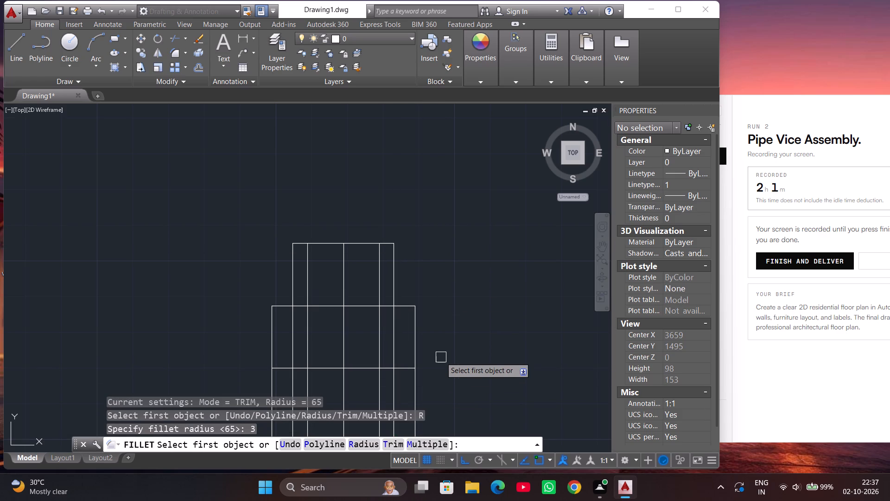
click(396, 291)
click(403, 302)
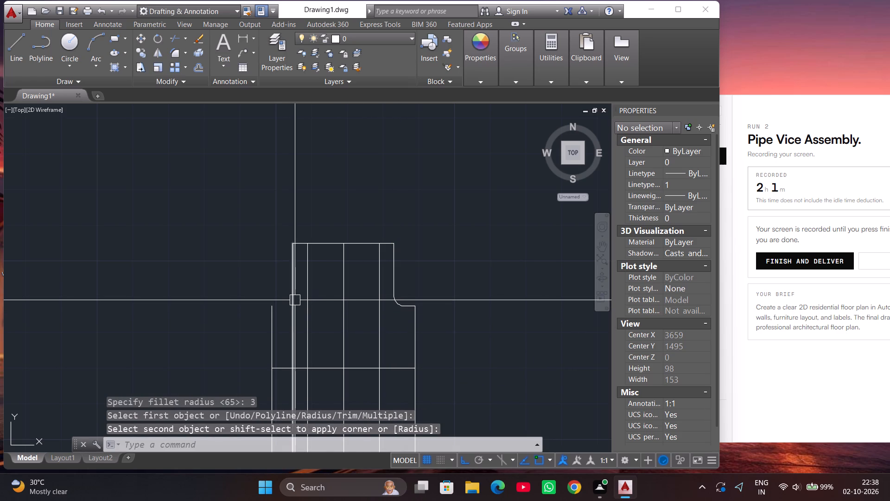
Redraw the shoulder line from the body's upper left corner to the end of the right fillet, about 37 long.
scroll(295, 300, down, 1)
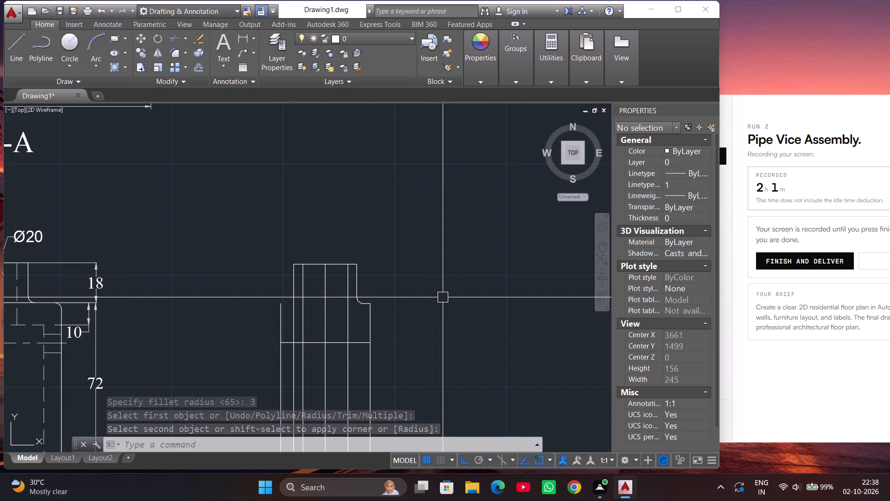
key(l)
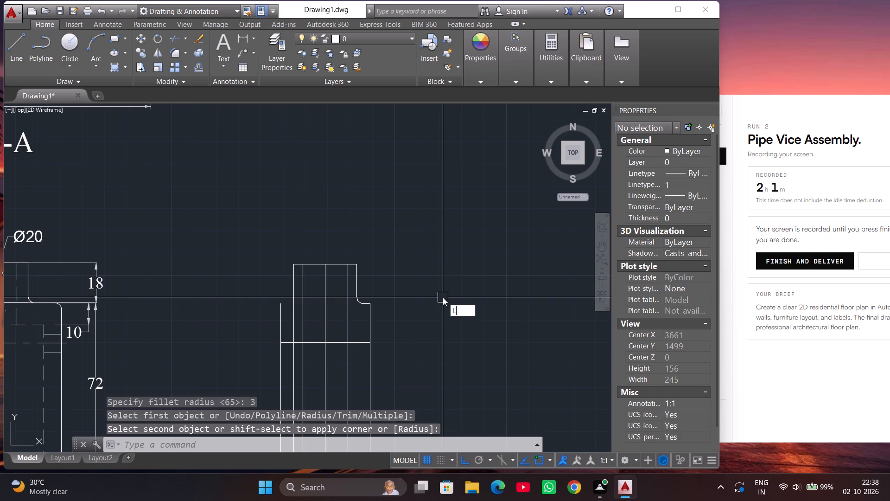
key(Return)
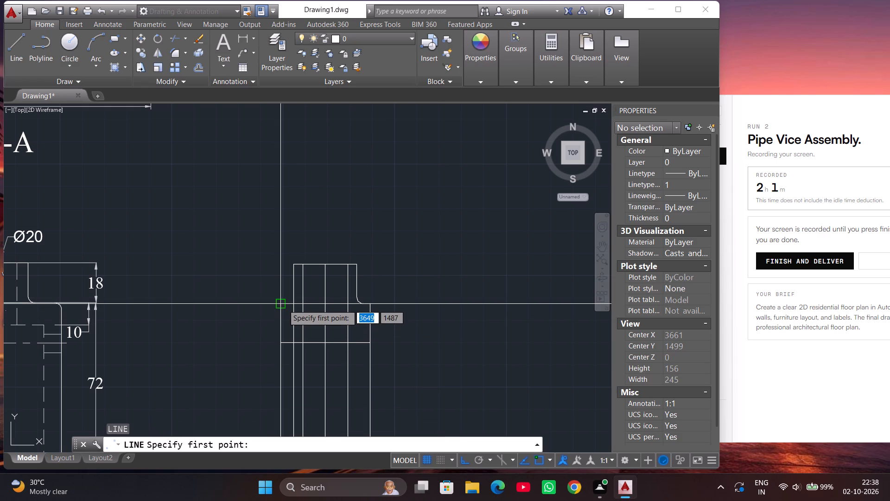
click(283, 305)
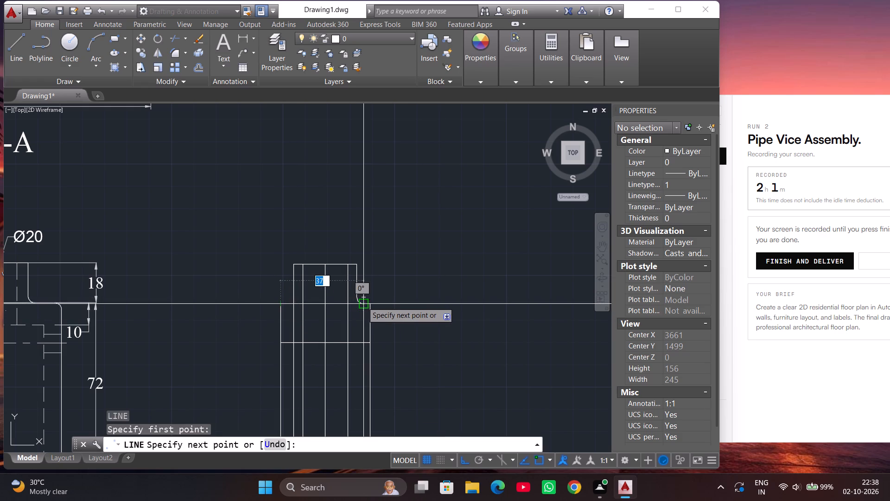
click(362, 302)
key(Escape)
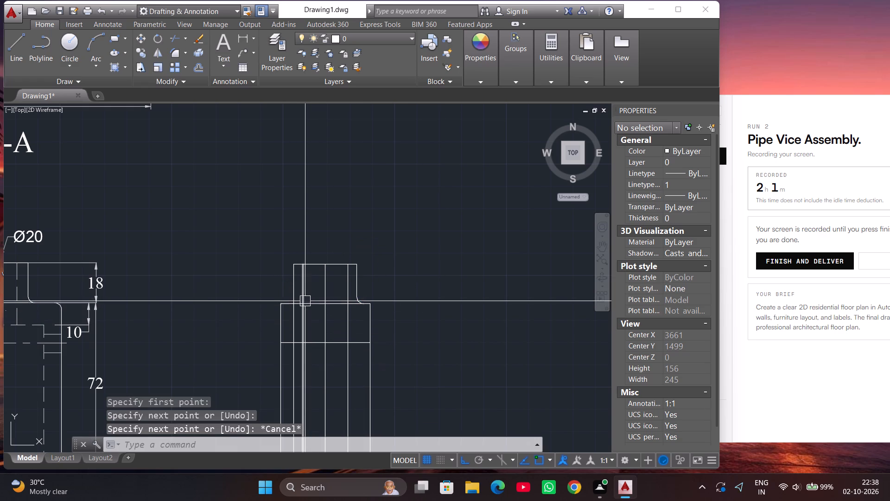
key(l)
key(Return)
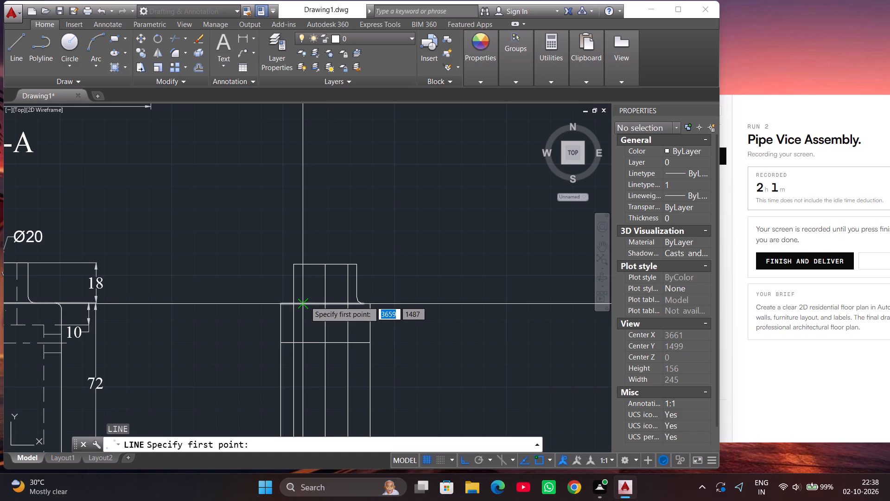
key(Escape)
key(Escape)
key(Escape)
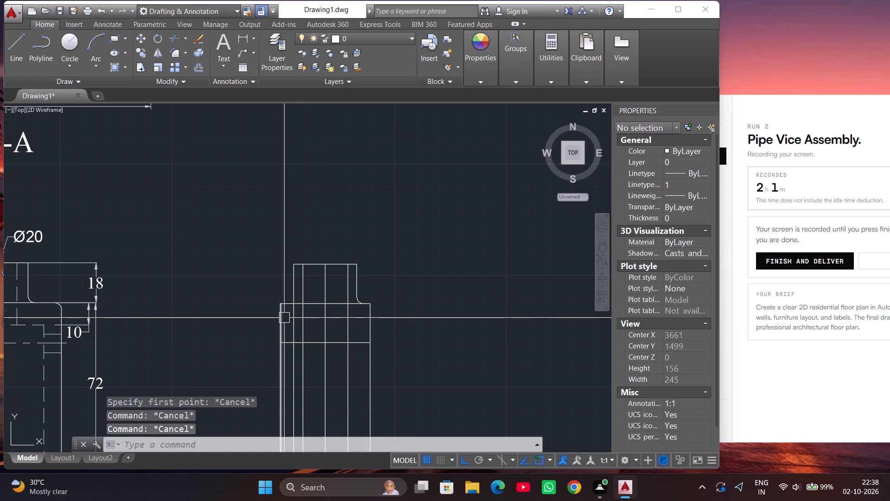
Fillet the left-hand corner between the side view's boss and shoulder with radius 3.
key(f)
key(Return)
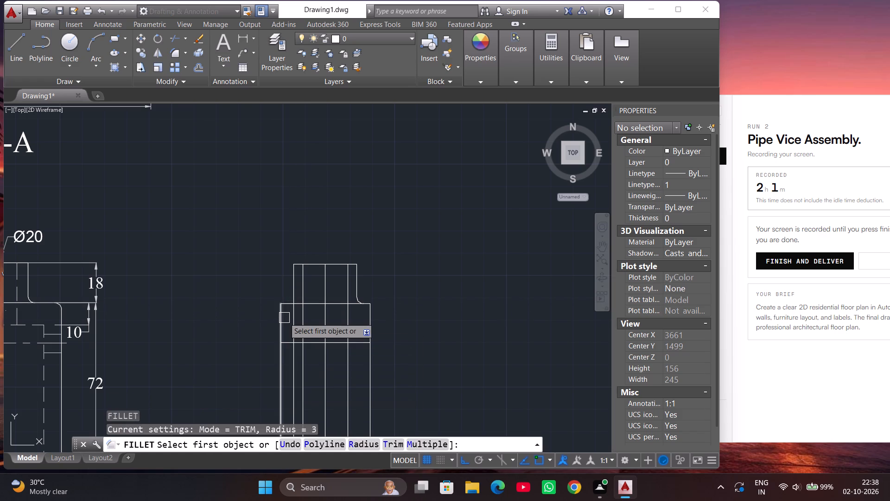
click(371, 449)
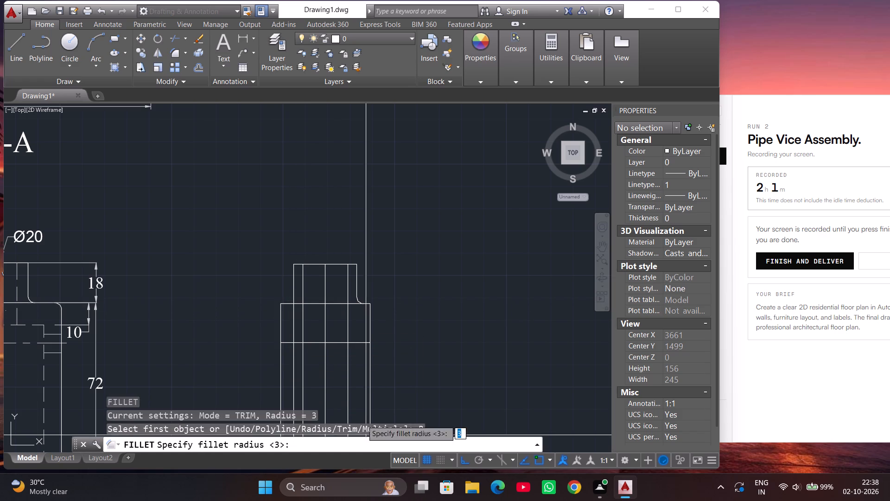
key(3)
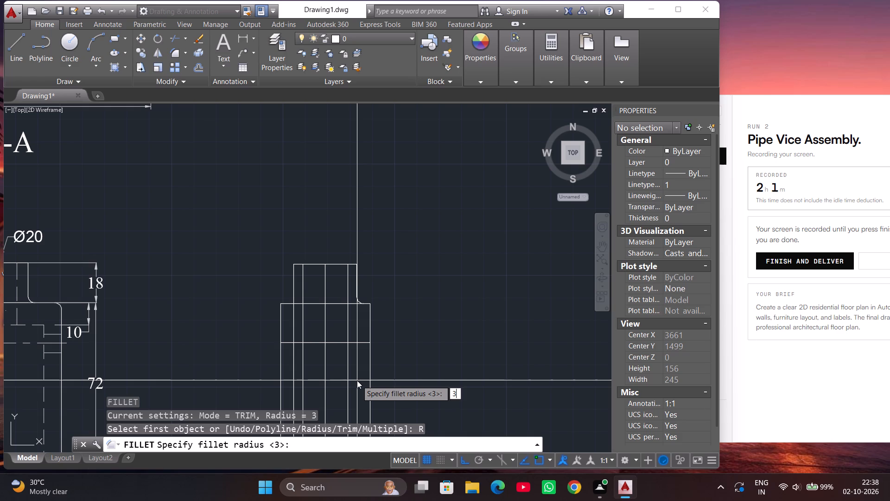
key(Return)
click(293, 289)
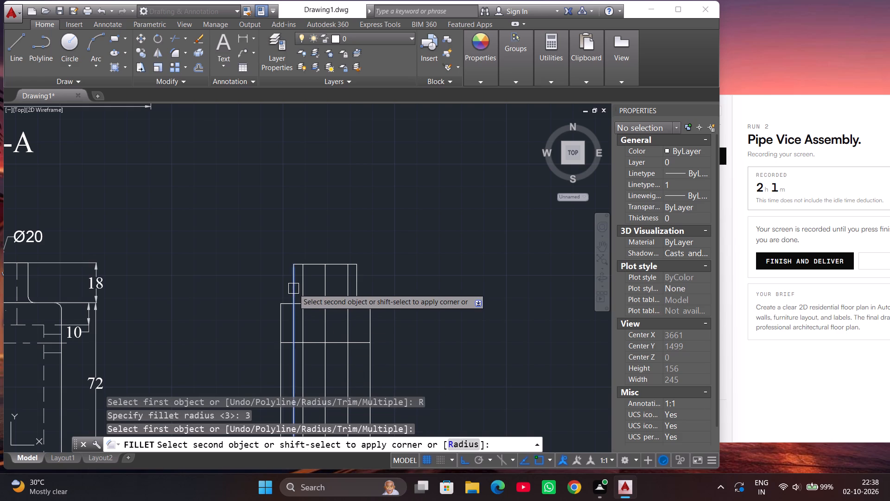
scroll(286, 299, up, 4)
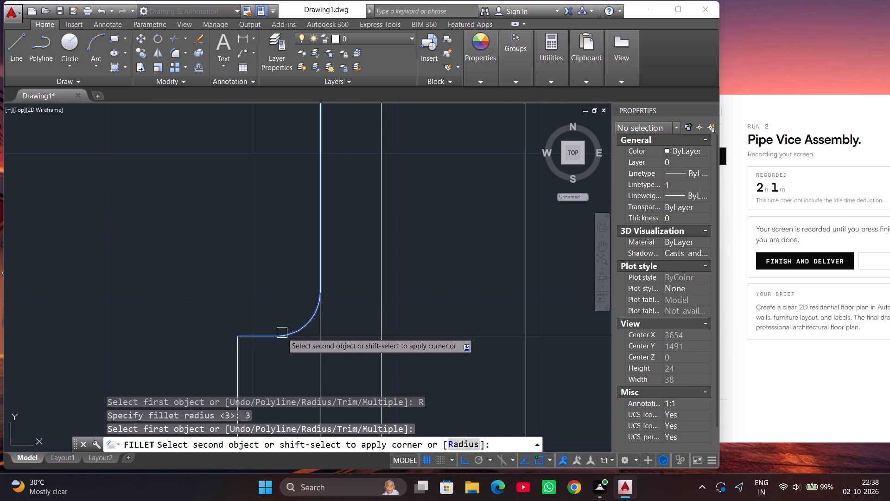
click(282, 334)
scroll(178, 295, down, 2)
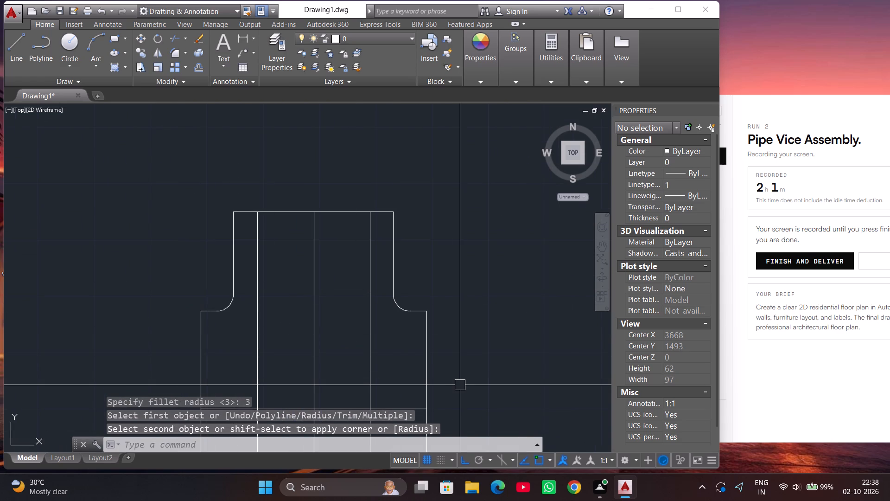
key(Escape)
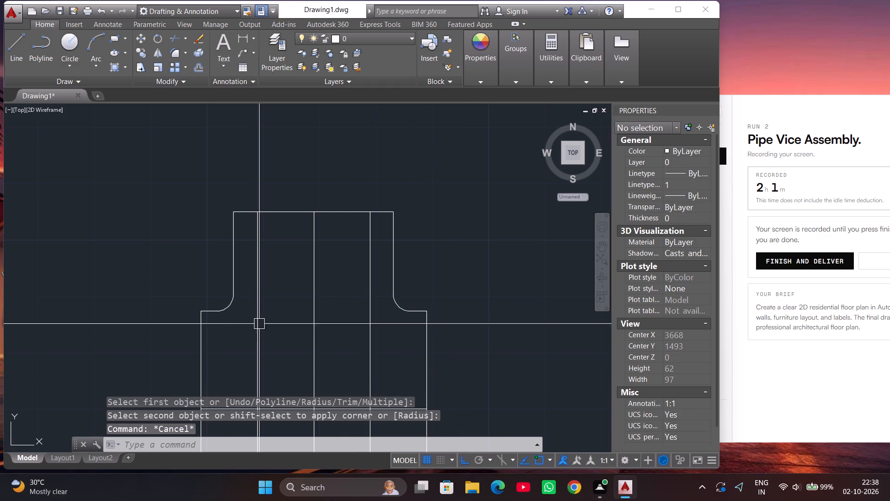
Draw a horizontal line across the boss's base between the lower ends of the two shoulder fillets.
key(l)
key(Return)
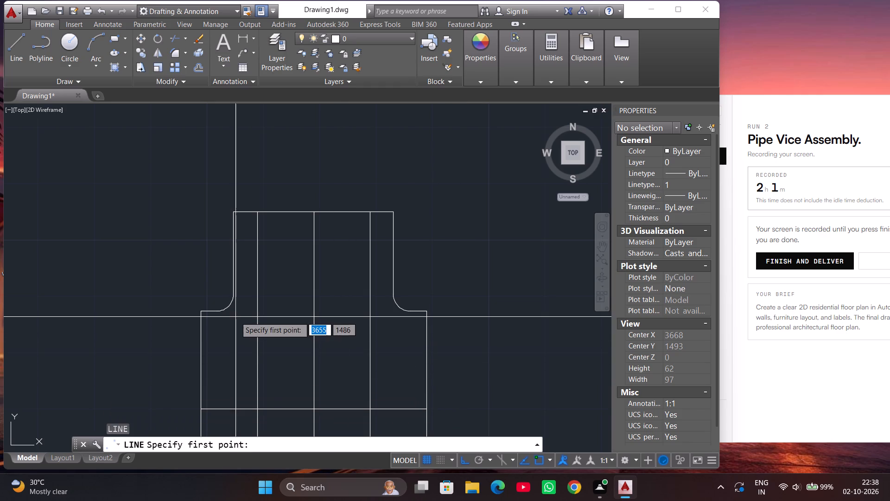
click(219, 313)
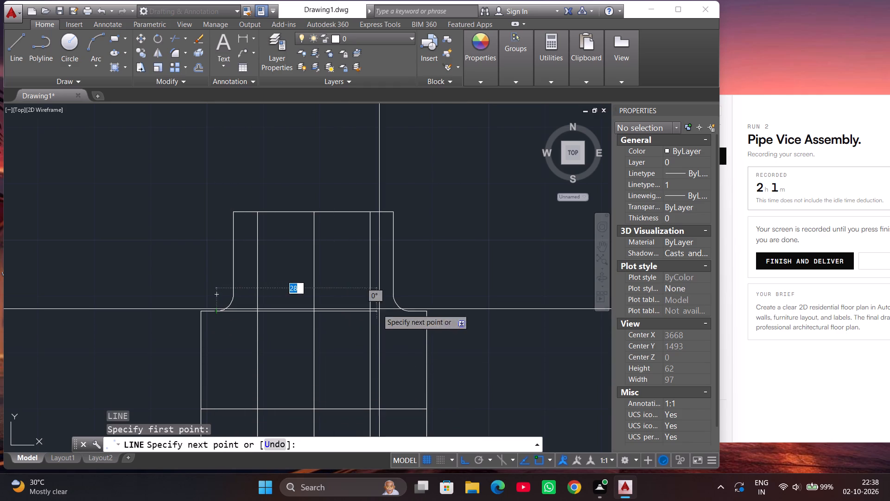
click(407, 308)
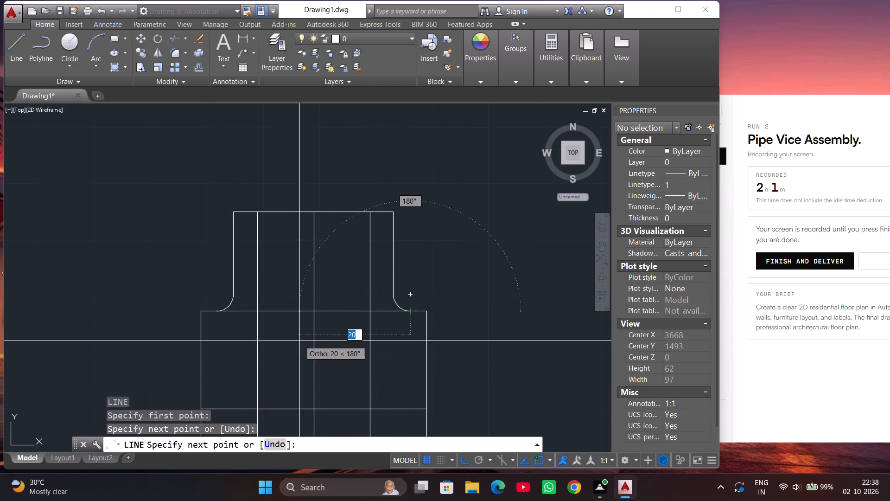
key(Escape)
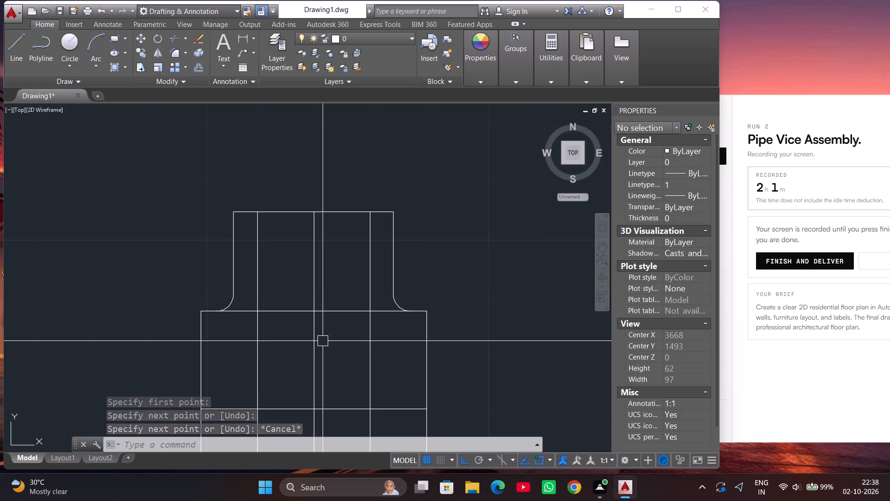
Change the side view's two inner vertical lines beside the centre line to the DASHED2 linetype and index colour 9.
scroll(331, 344, down, 1)
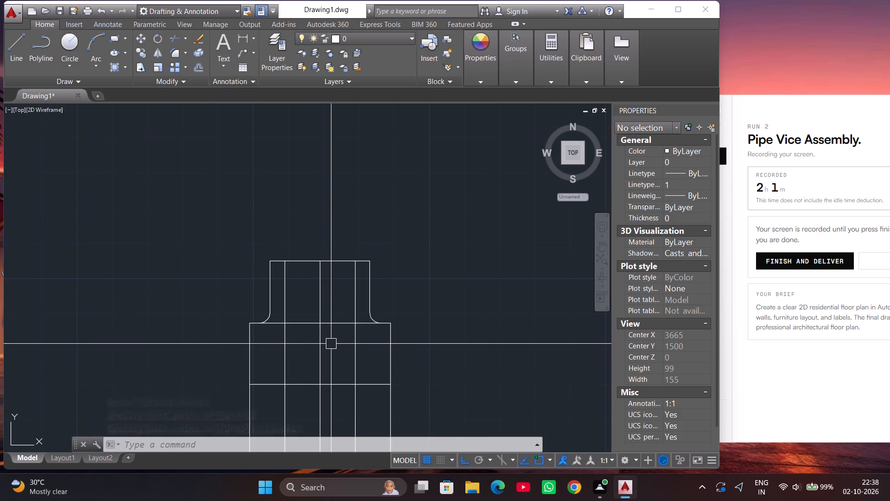
click(290, 307)
click(354, 295)
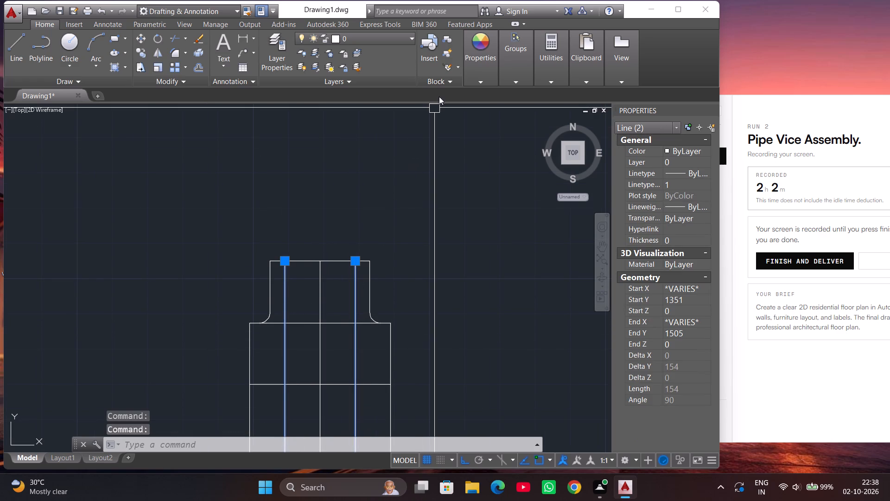
click(468, 68)
click(539, 126)
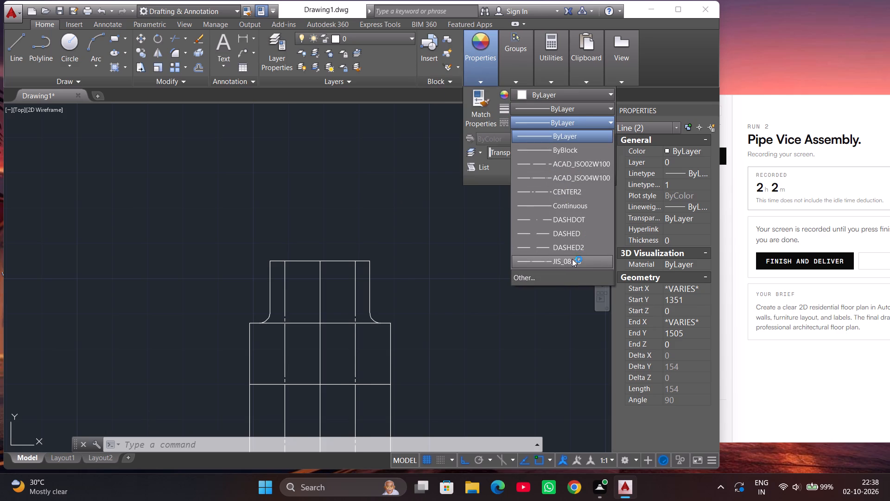
click(575, 247)
scroll(494, 257, down, 2)
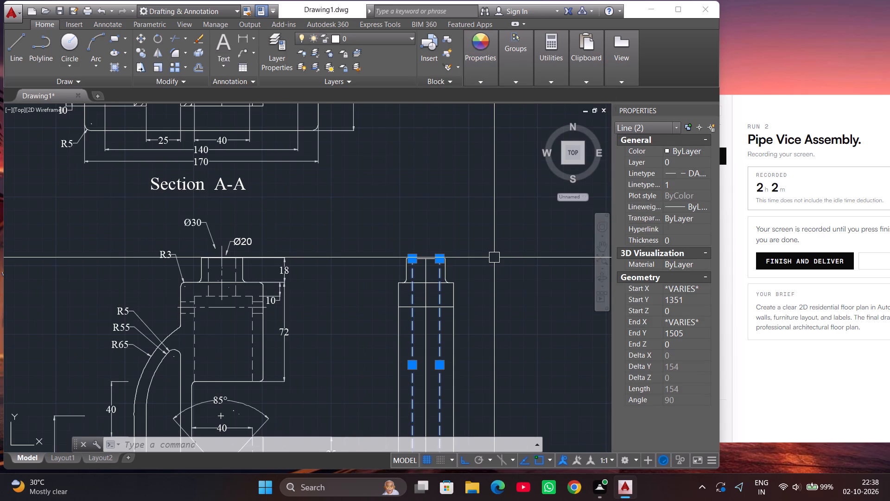
click(484, 76)
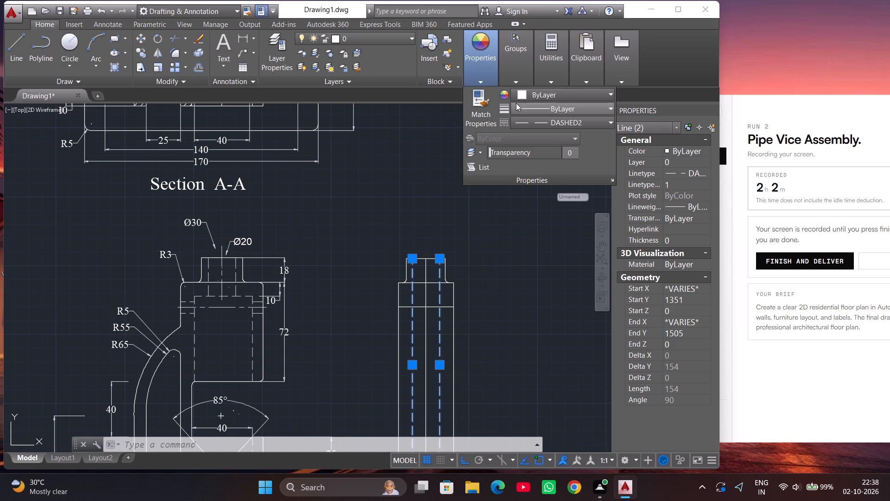
click(541, 98)
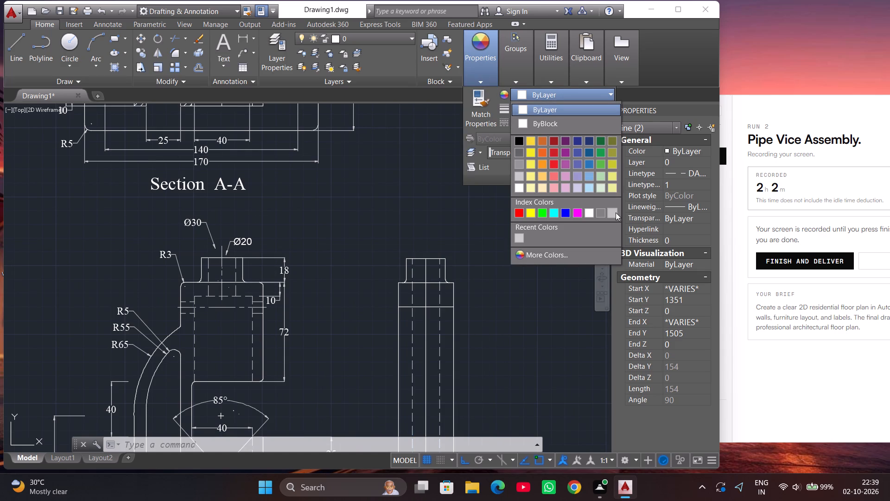
click(616, 212)
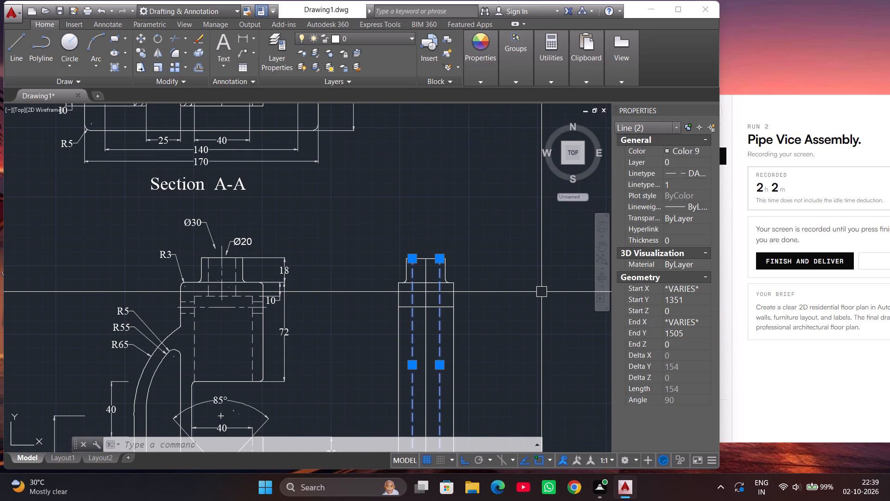
key(Escape)
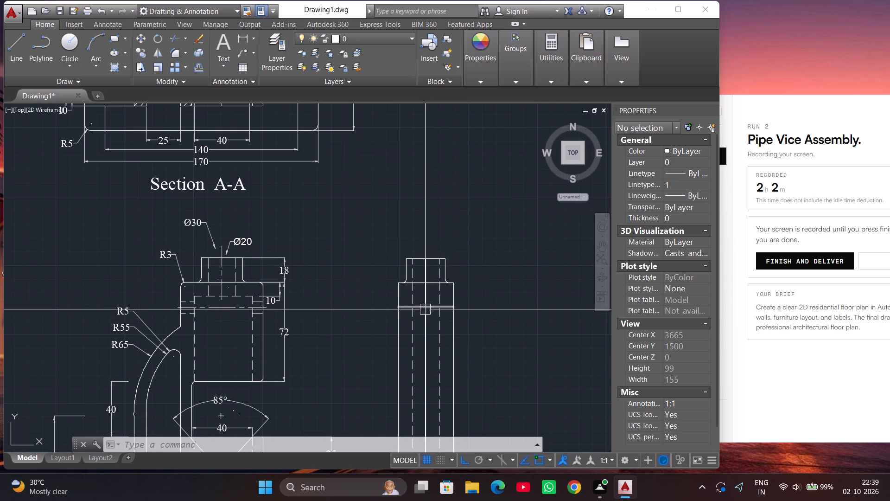
Draw an 8 diameter circle where the side view's vertical centre line crosses the horizontal line below the shoulder.
scroll(427, 310, up, 2)
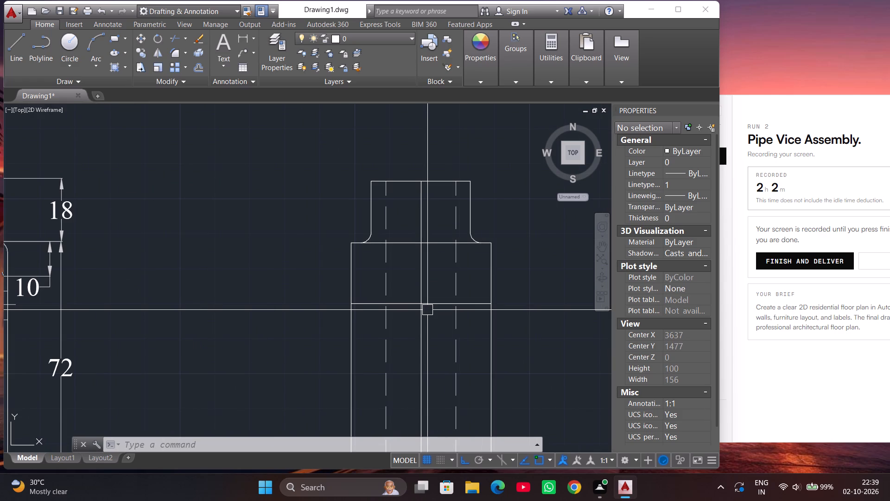
scroll(427, 310, up, 1)
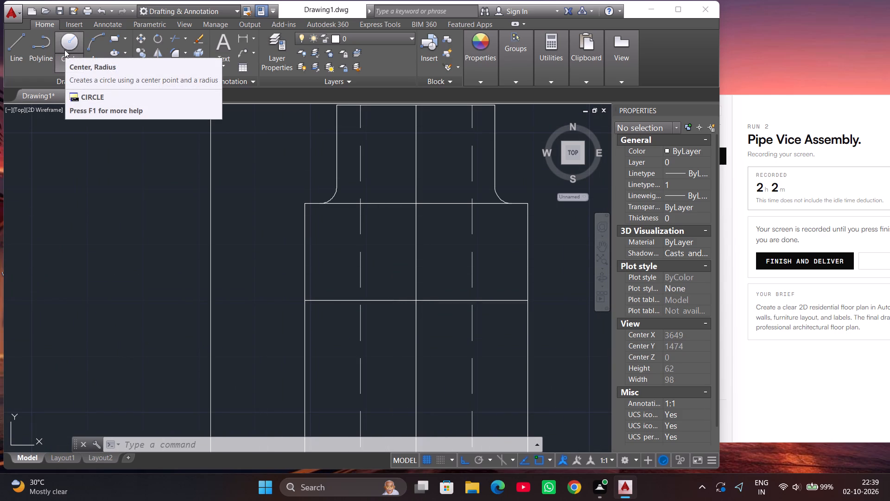
click(59, 58)
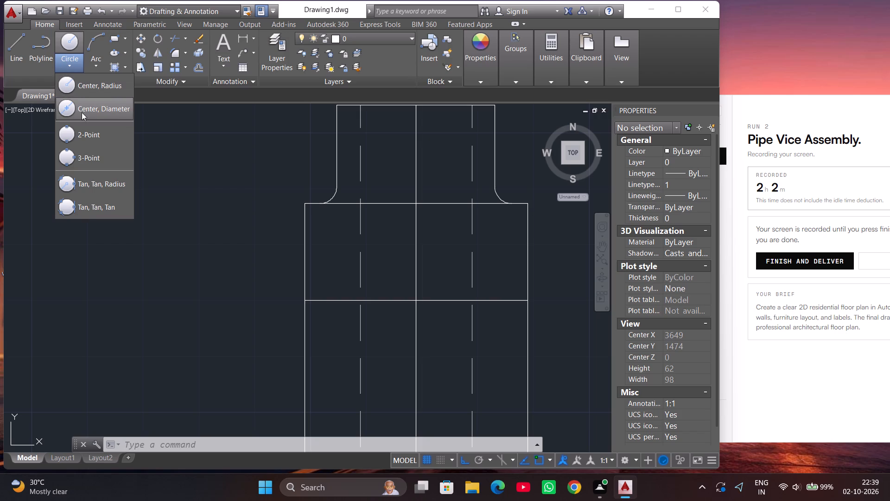
click(82, 113)
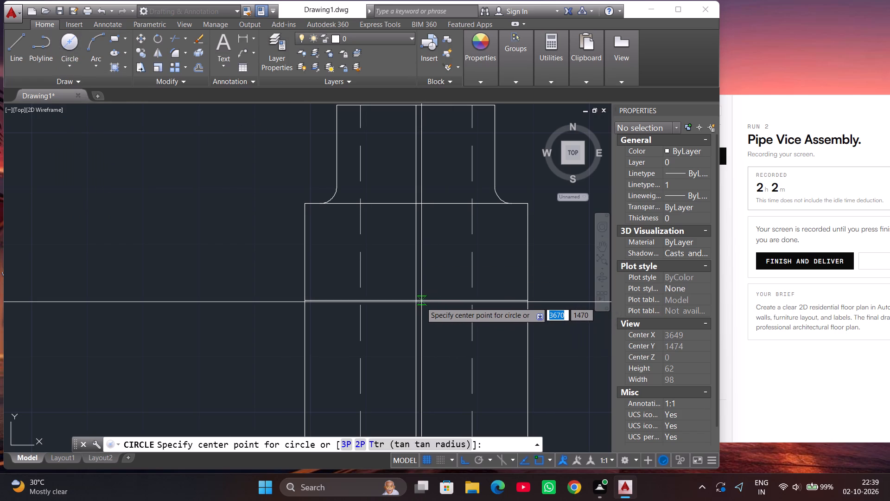
click(412, 299)
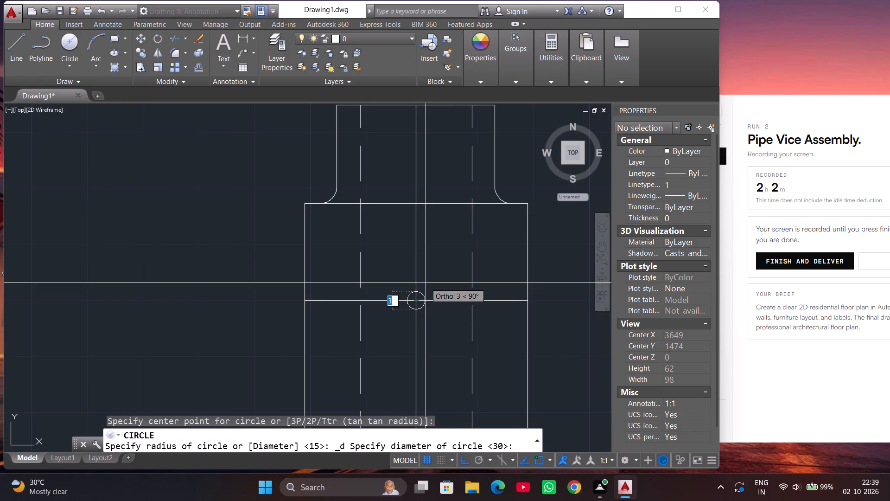
key(8)
key(Return)
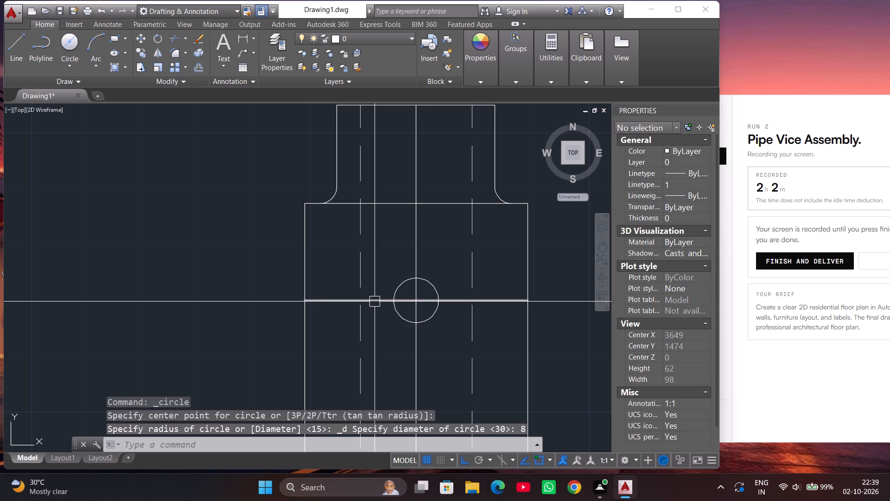
key(Escape)
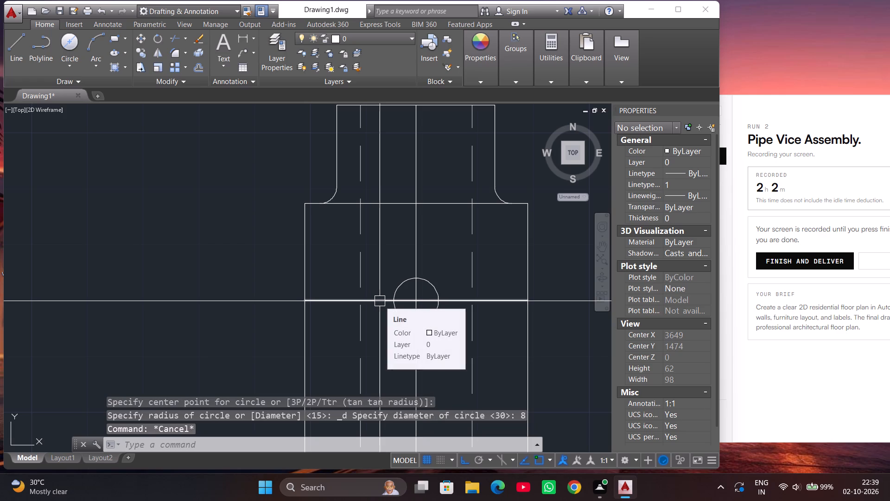
Shorten the horizontal line through the 8 diameter circle to about 14 long, extending slightly past both sides.
click(380, 301)
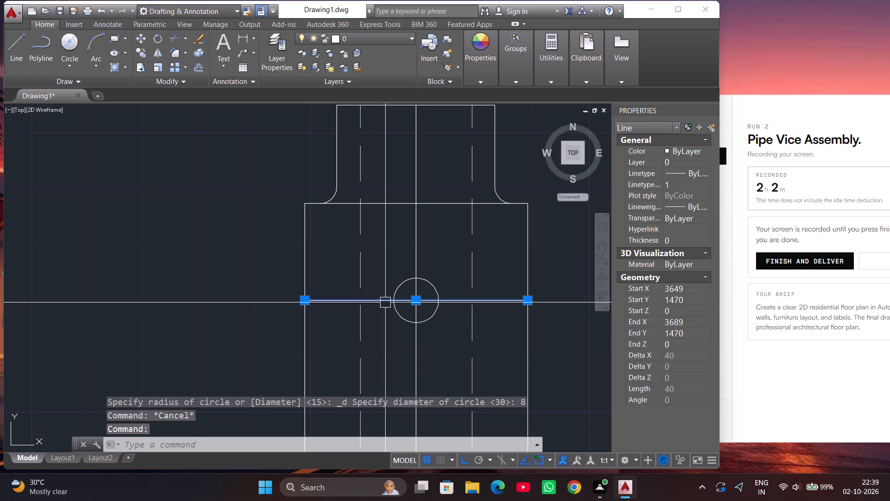
click(528, 305)
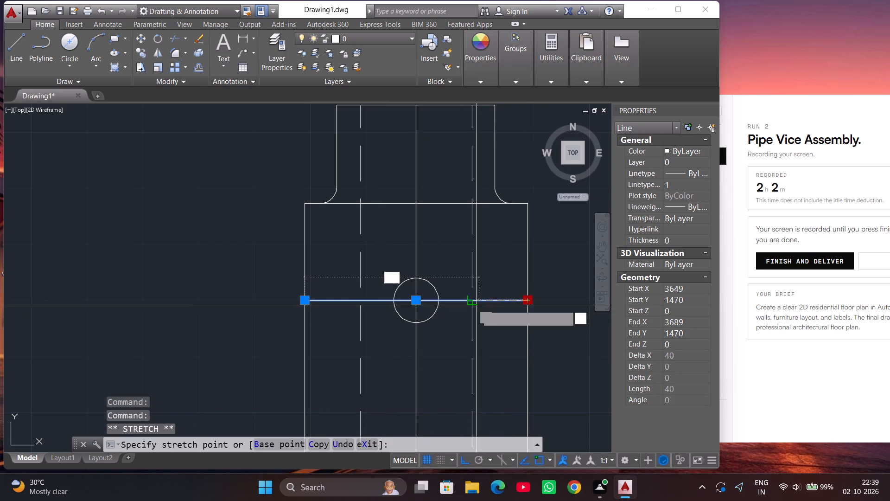
click(458, 299)
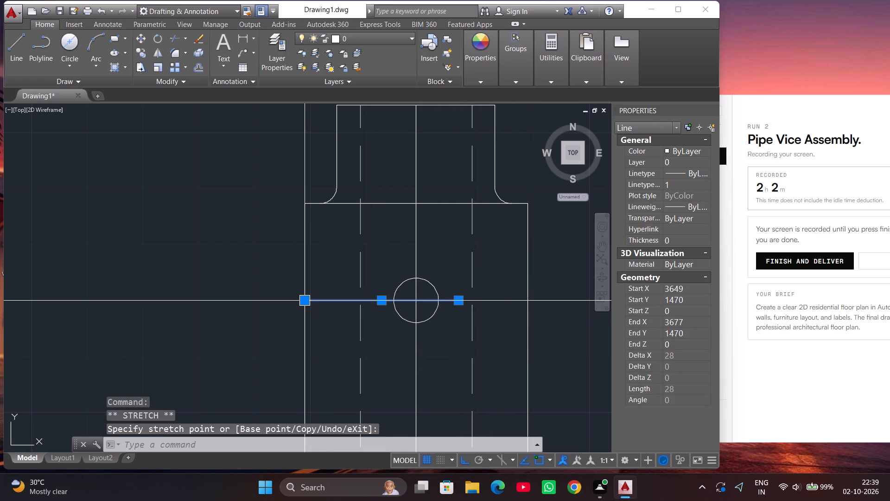
click(301, 300)
click(380, 300)
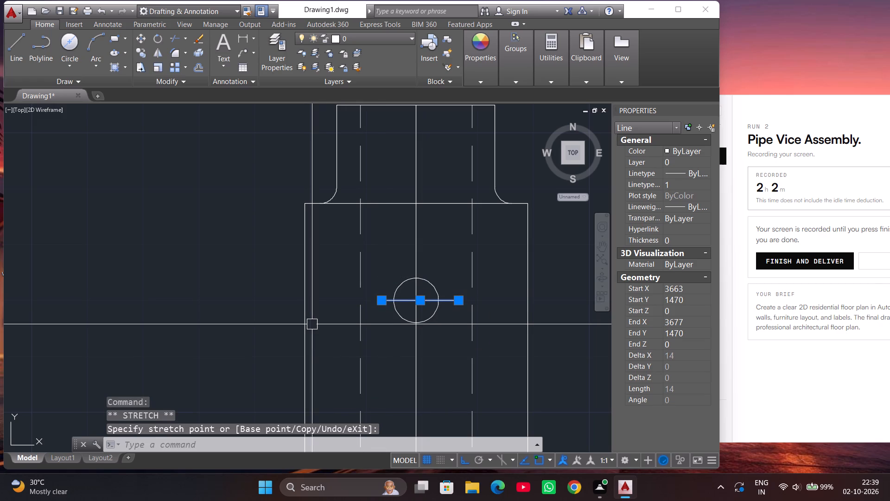
key(Escape)
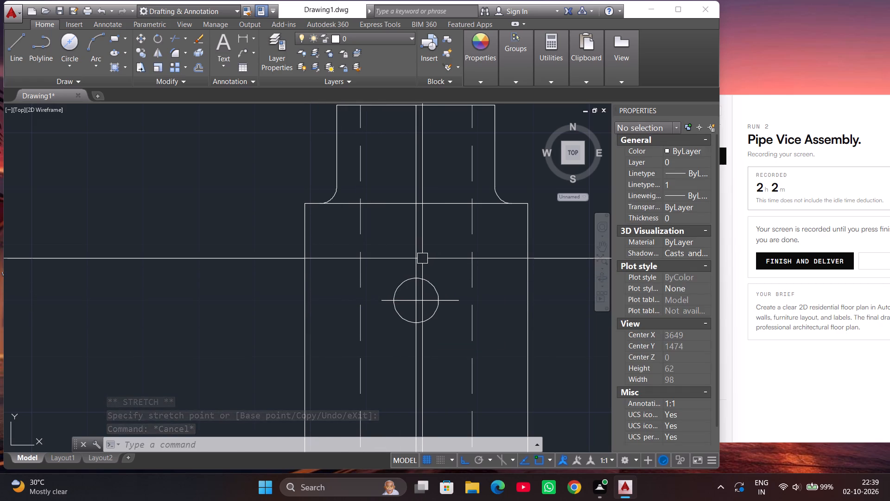
Shorten the side view's vertical centre line at both ends so it extends just above and below the 8 diameter circle.
click(422, 258)
click(410, 259)
scroll(412, 257, down, 5)
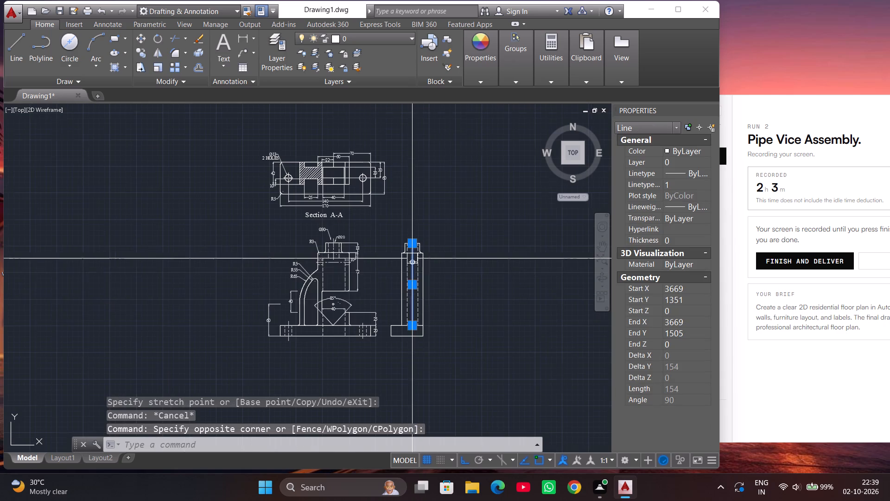
click(412, 327)
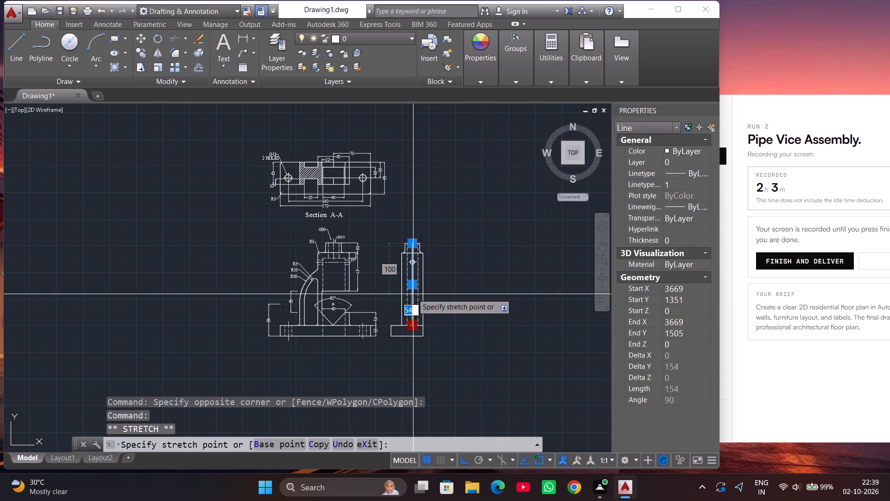
scroll(415, 274, up, 3)
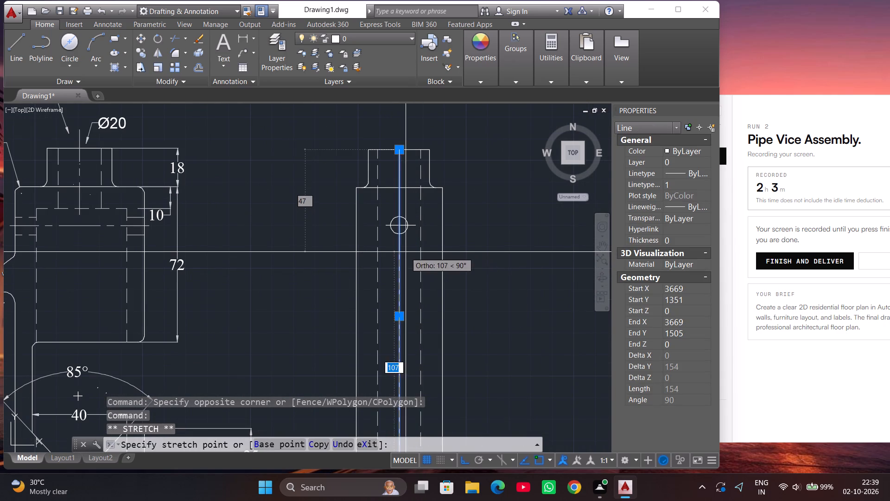
click(401, 246)
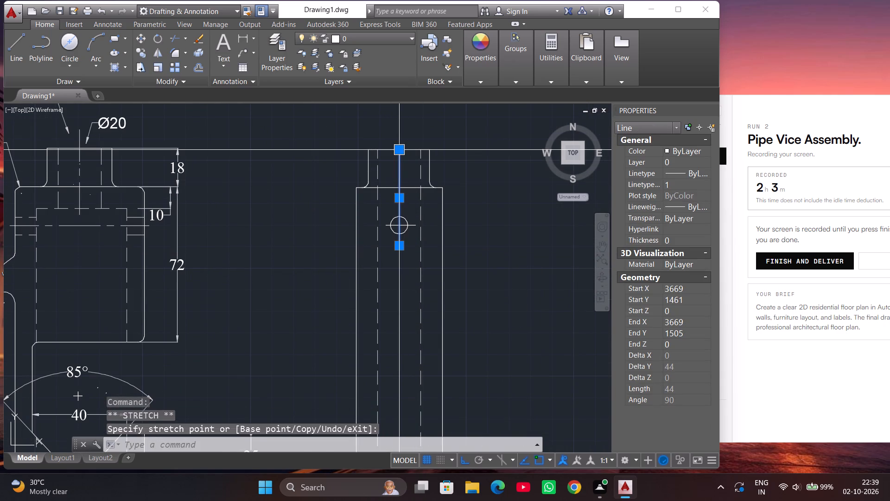
click(401, 150)
click(401, 207)
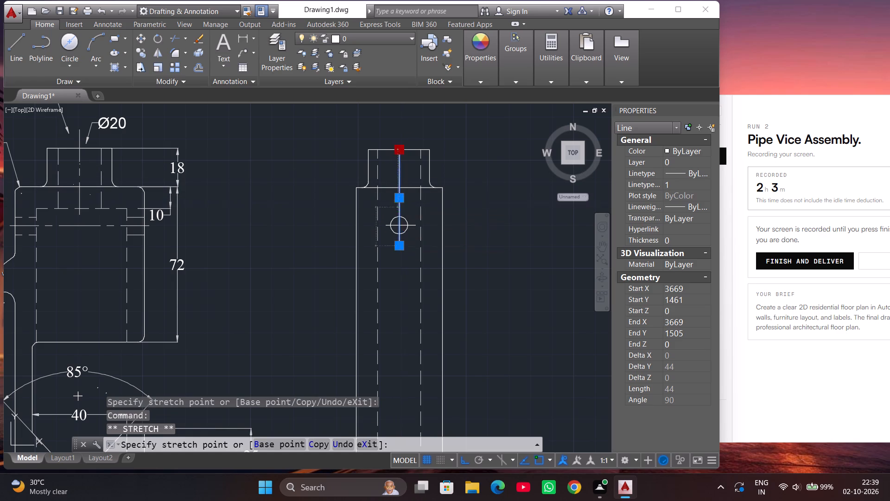
key(Escape)
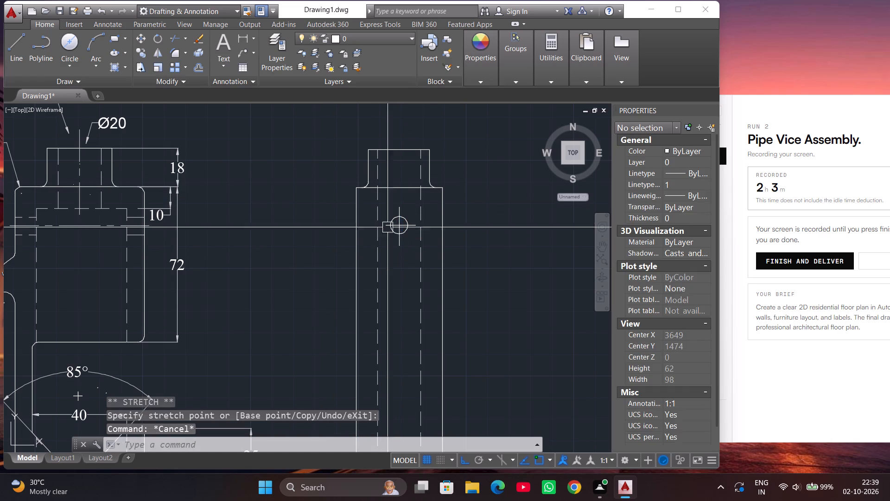
Draw a small helper circle of about 2 diameter, concentric with the 8 diameter hole circle.
scroll(418, 218, up, 3)
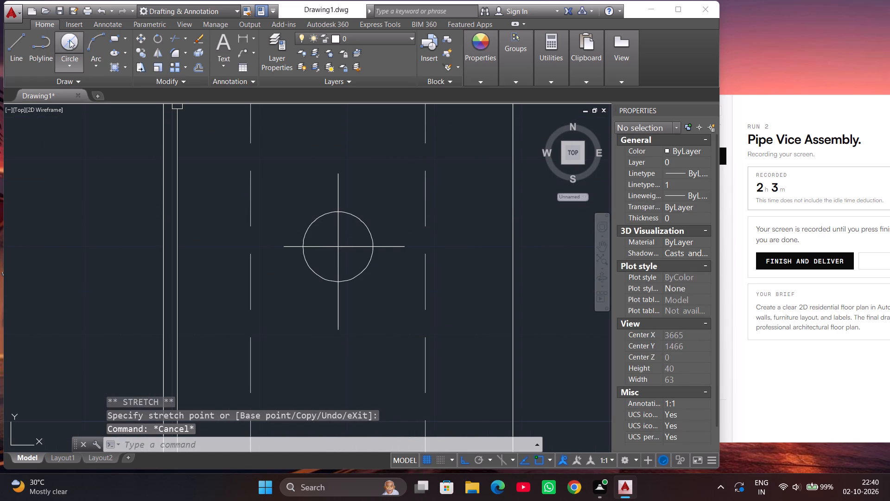
click(67, 38)
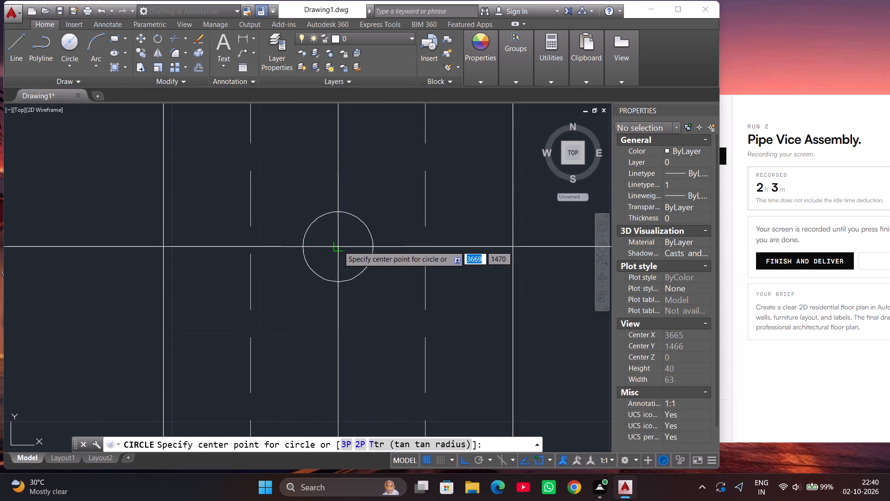
click(338, 246)
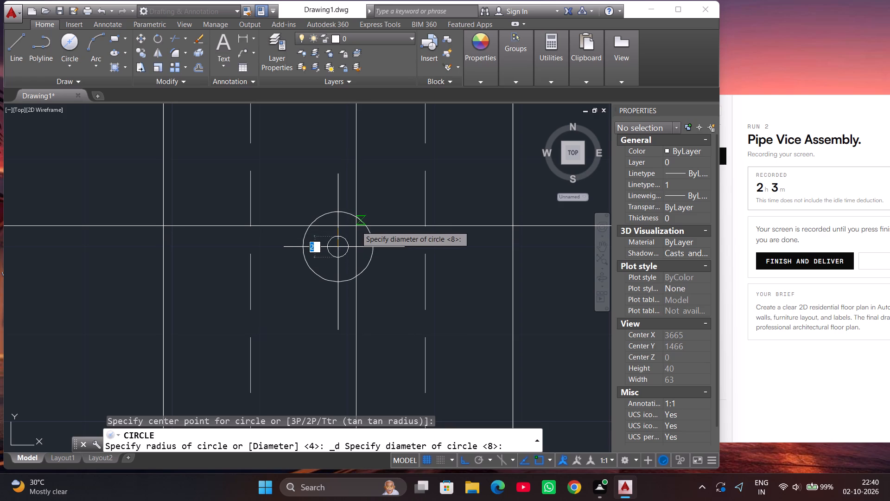
scroll(356, 226, up, 2)
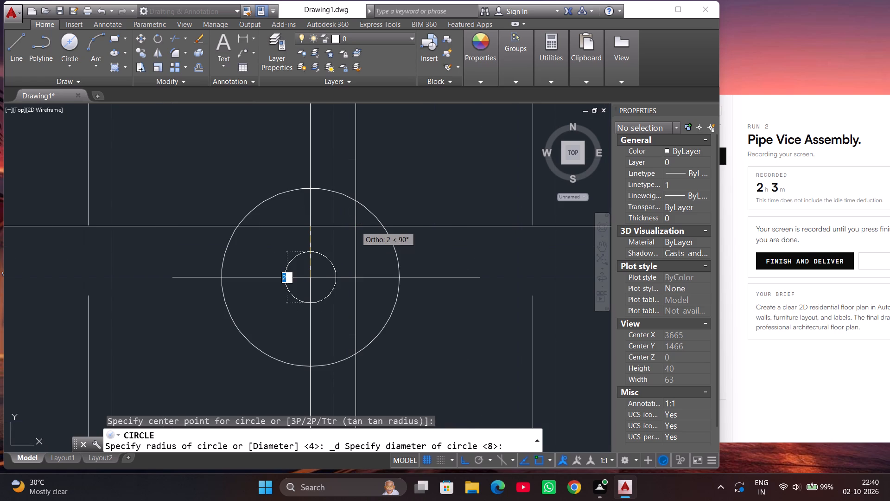
click(354, 227)
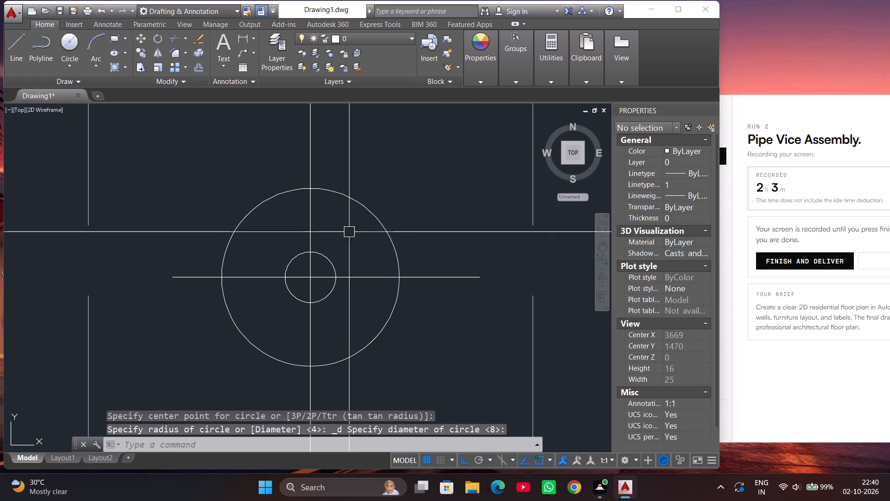
Trim the hole's horizontal and vertical centre lines inside the small helper circle, and delete that circle.
text(TR)
key(Return)
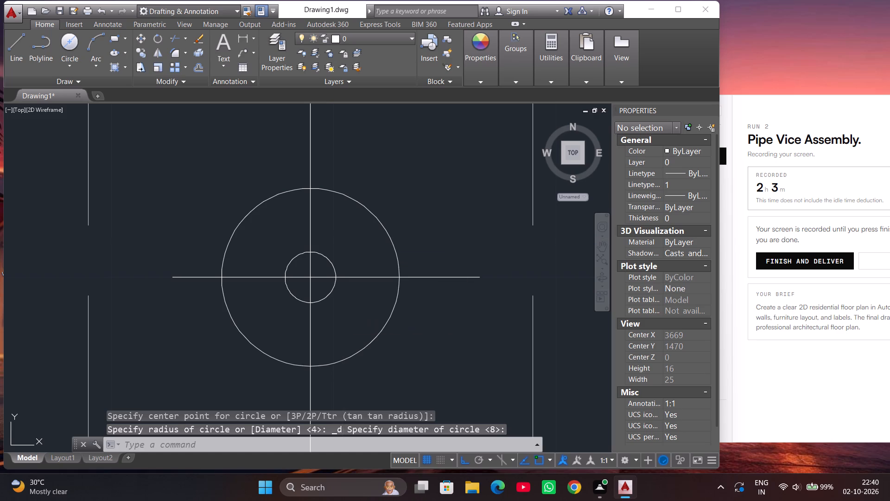
key(Return)
click(311, 266)
click(311, 282)
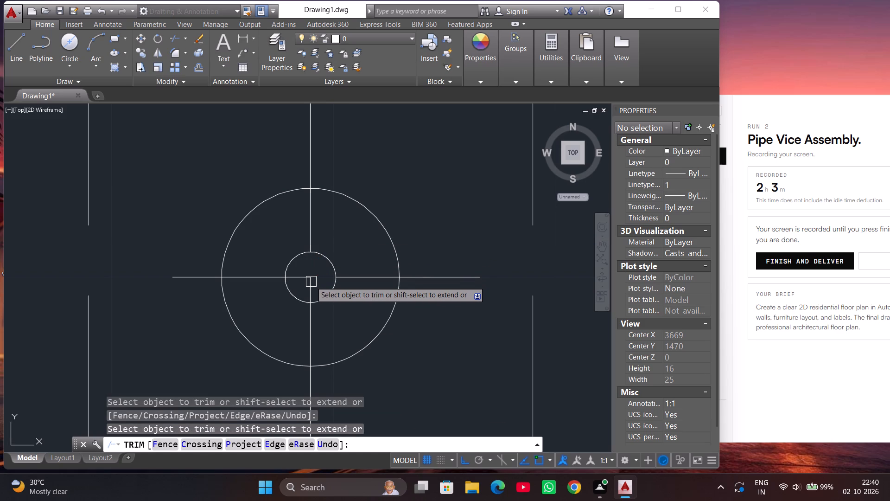
click(310, 282)
click(310, 285)
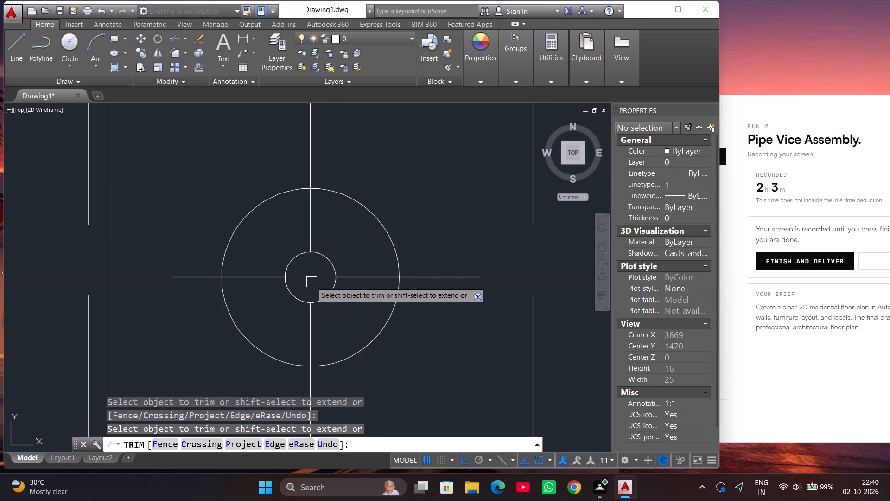
key(Escape)
click(334, 264)
key(Delete)
Fillet the corner between the side view body's left edge and the base's top edge with radius 3.
scroll(334, 264, down, 2)
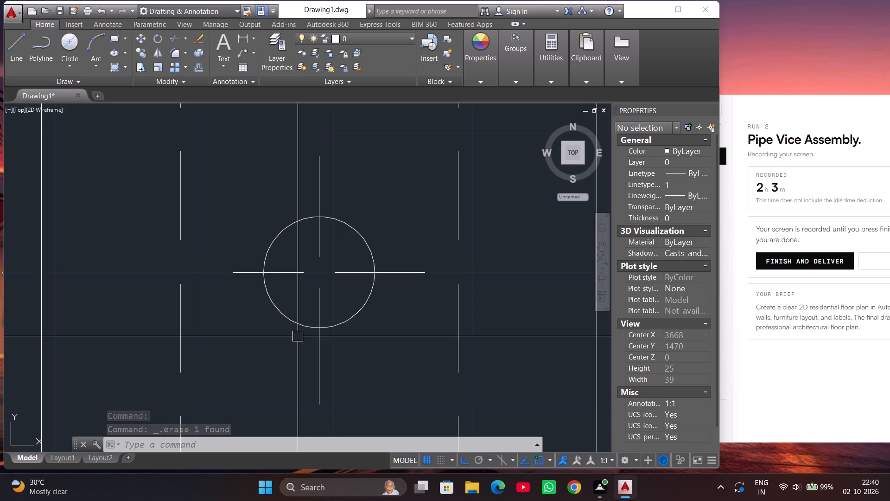
scroll(298, 336, down, 2)
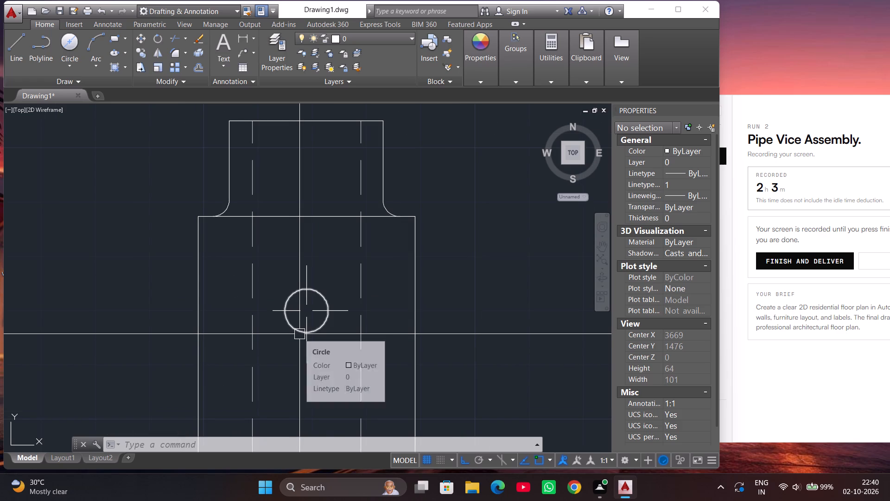
scroll(358, 272, down, 1)
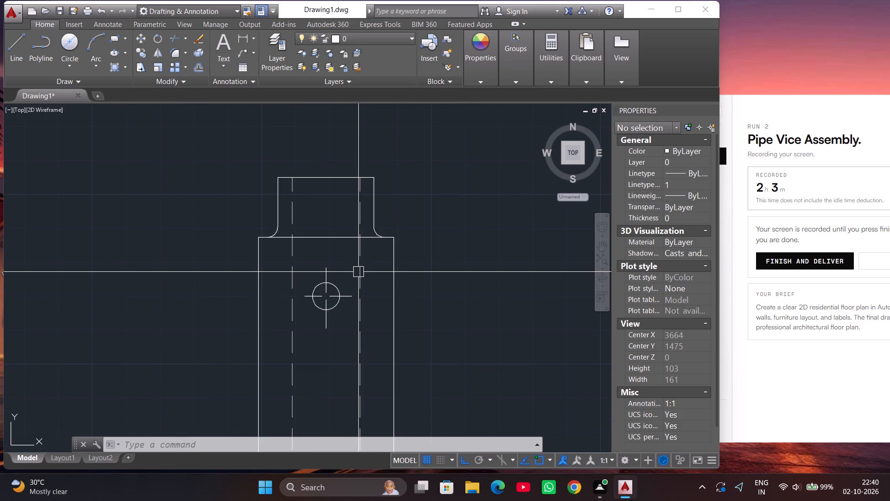
scroll(374, 246, down, 3)
scroll(353, 380, up, 3)
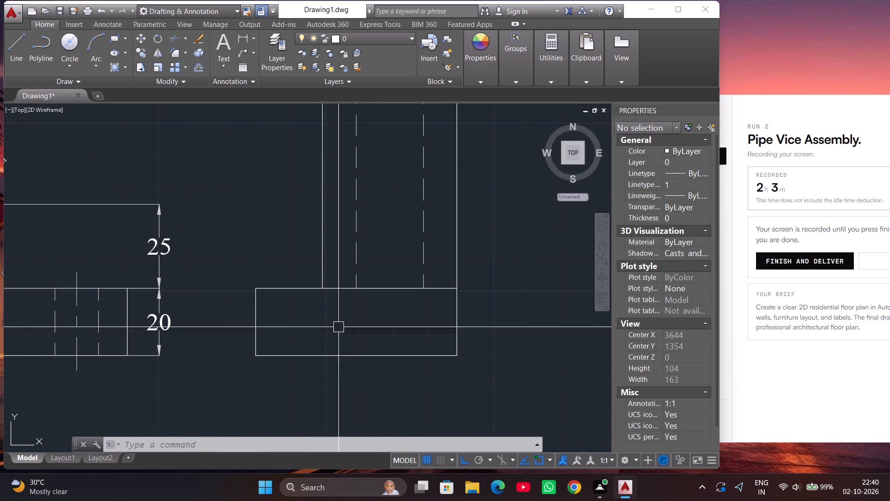
key(f)
key(Return)
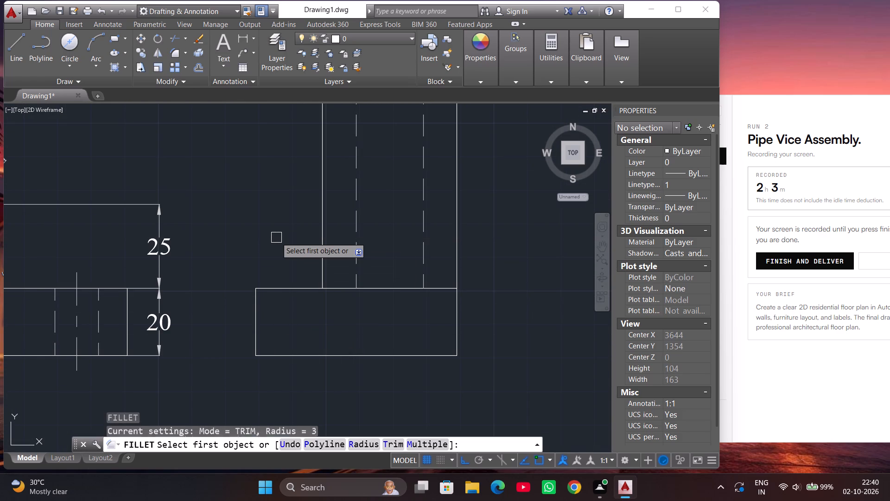
click(356, 441)
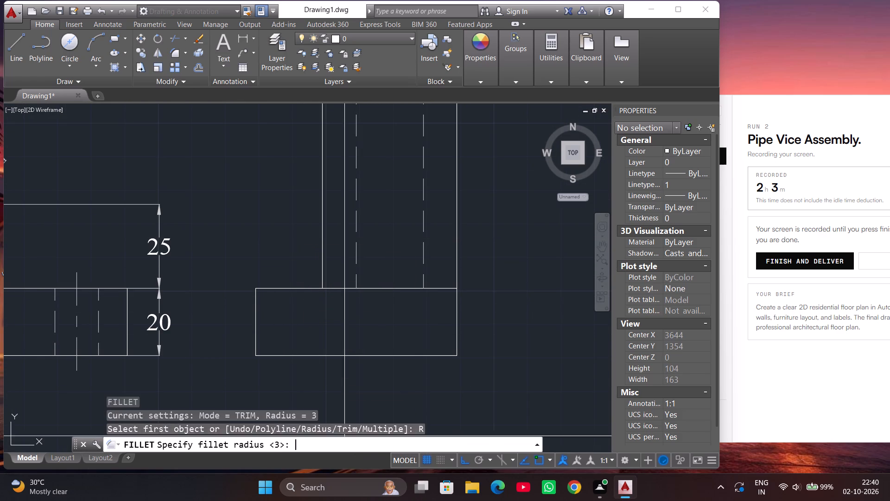
key(Return)
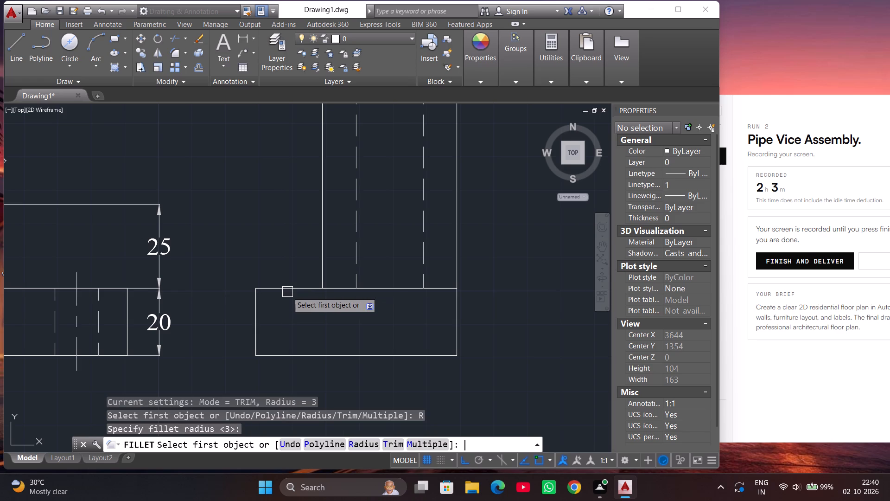
click(321, 265)
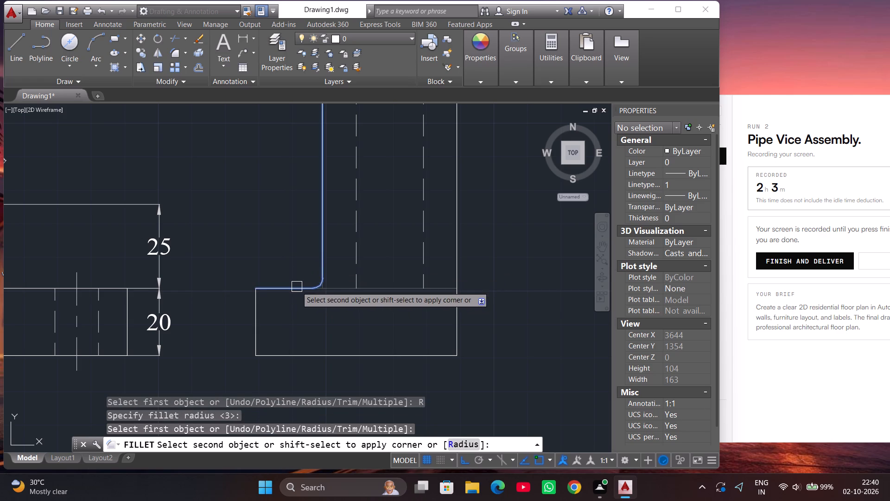
click(297, 287)
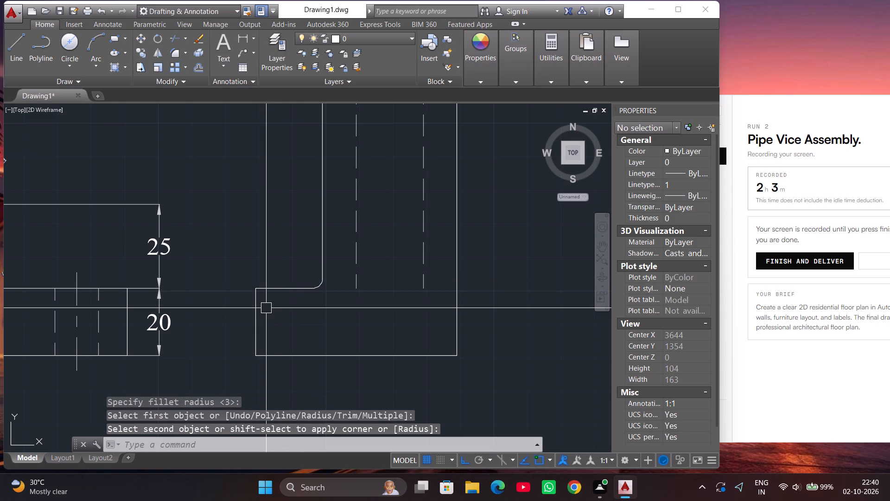
Draw a horizontal line from the lower end of the side view's fillet to the right edge, completing the base's top edge.
key(Escape)
key(l)
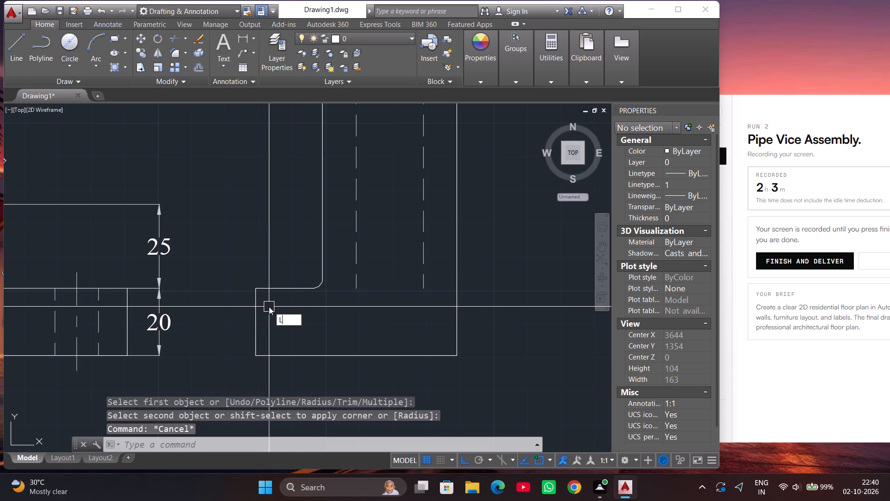
key(Return)
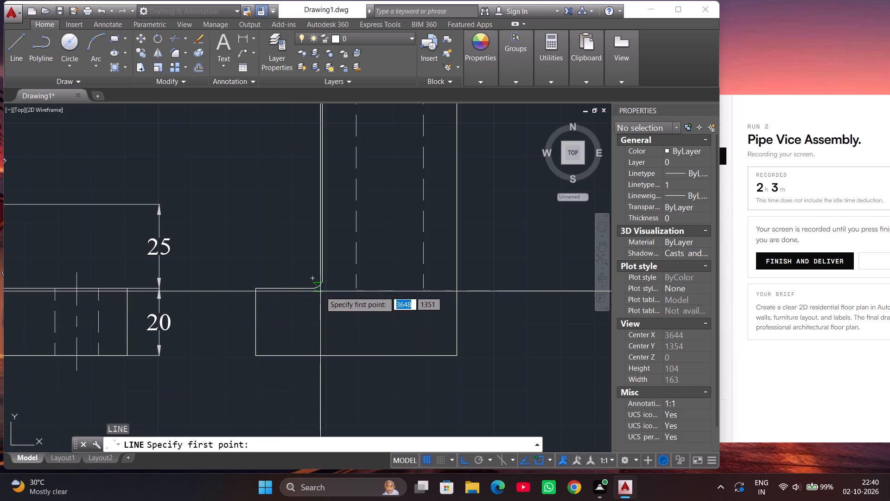
click(313, 289)
click(457, 291)
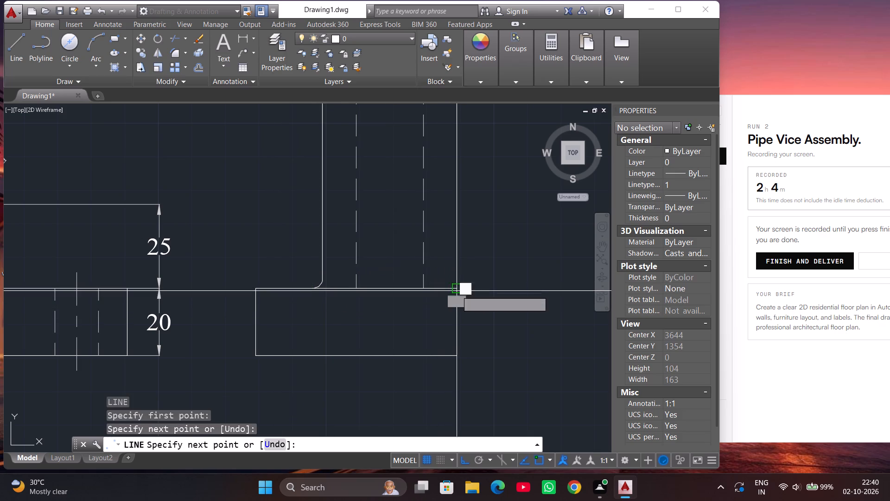
key(Escape)
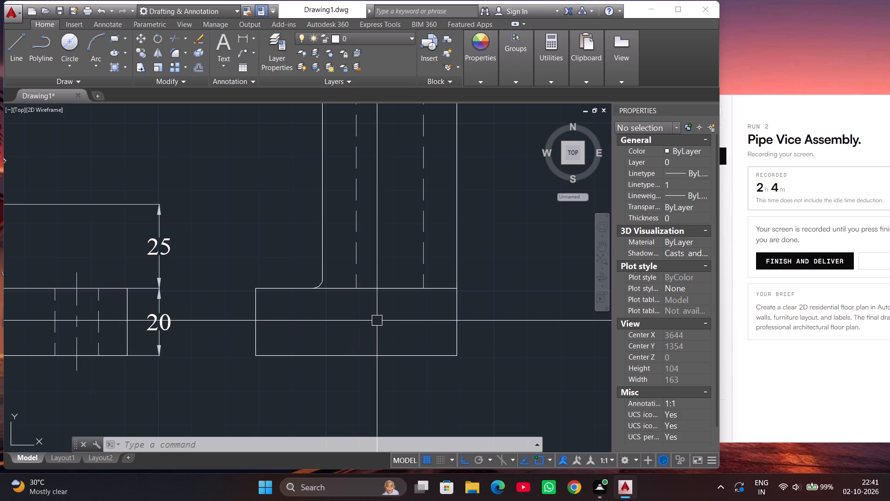
Draw a horizontal line across the side view's body, level with the front view edge at the lower end of the 72 dimension.
scroll(433, 308, down, 2)
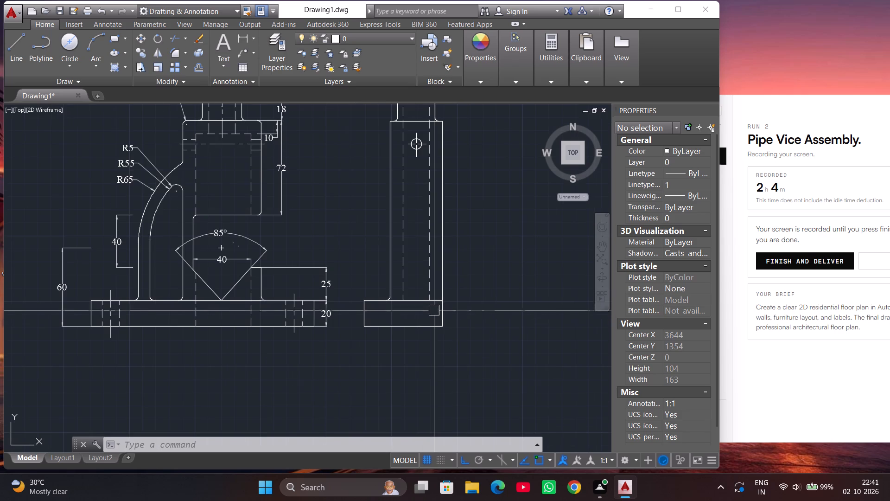
key(l)
key(Return)
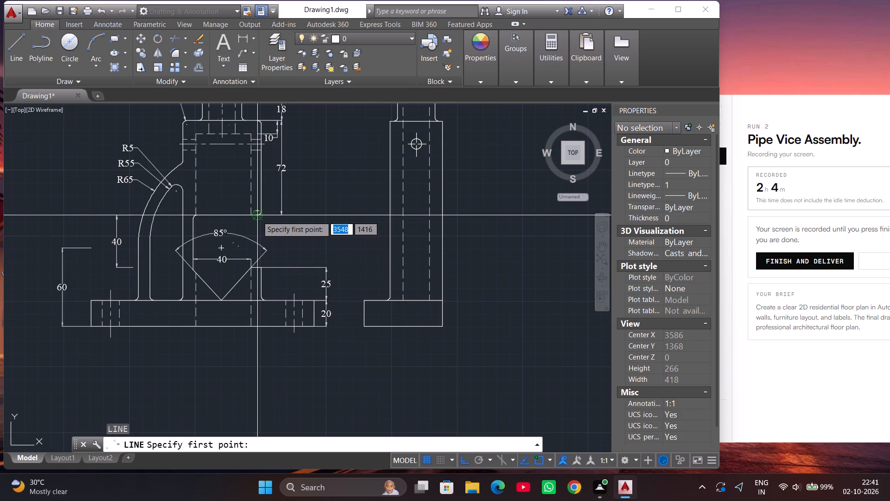
click(388, 213)
click(441, 214)
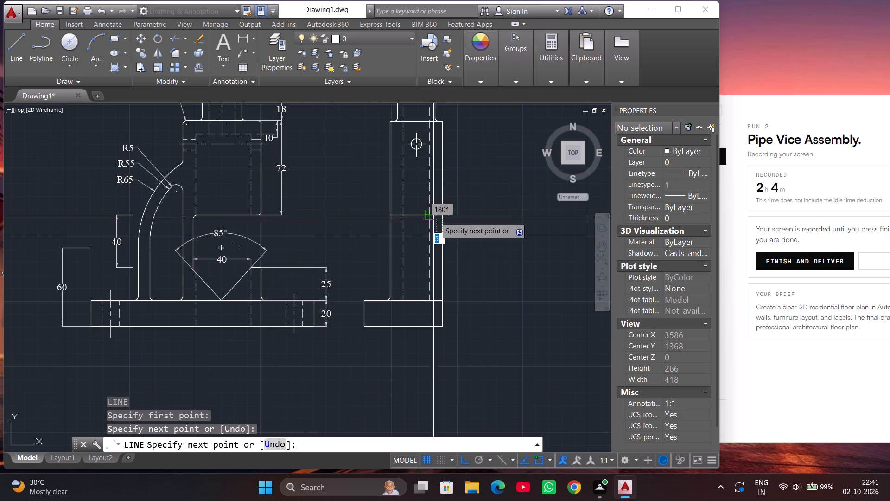
key(Escape)
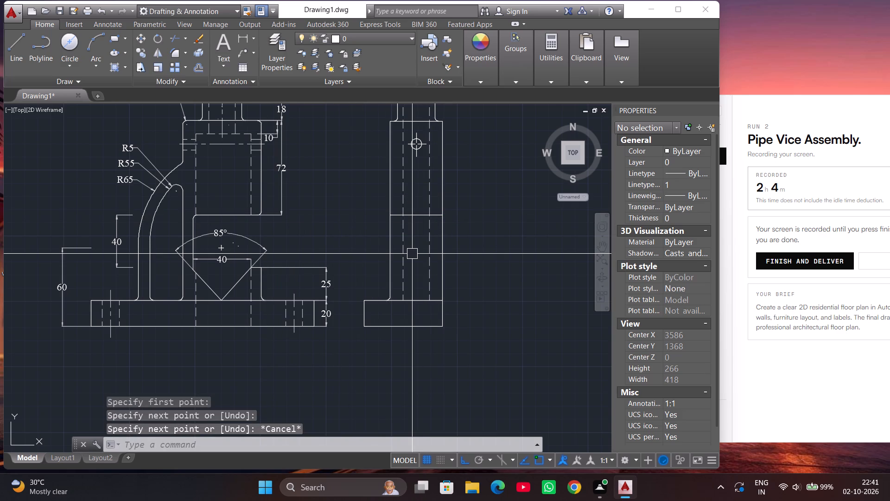
Draw a horizontal line across the side view's body, level with the top of the front view's V-block, 25 above the base.
key(l)
key(Return)
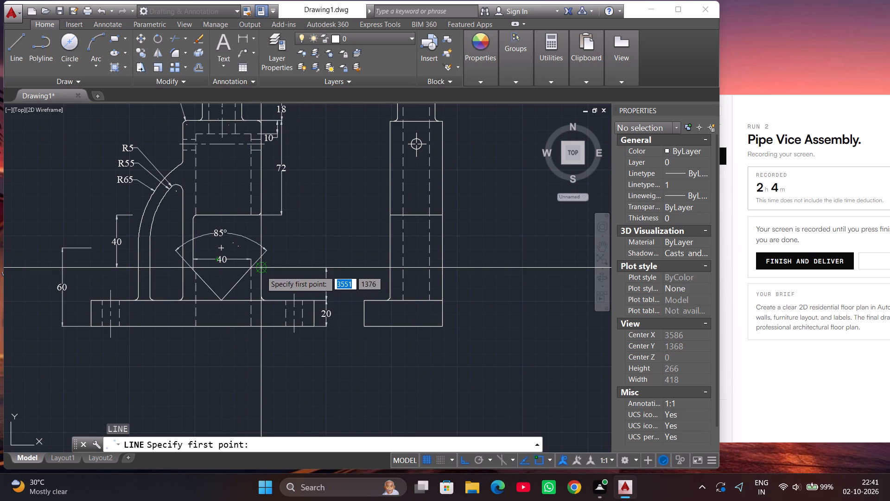
click(391, 265)
click(441, 265)
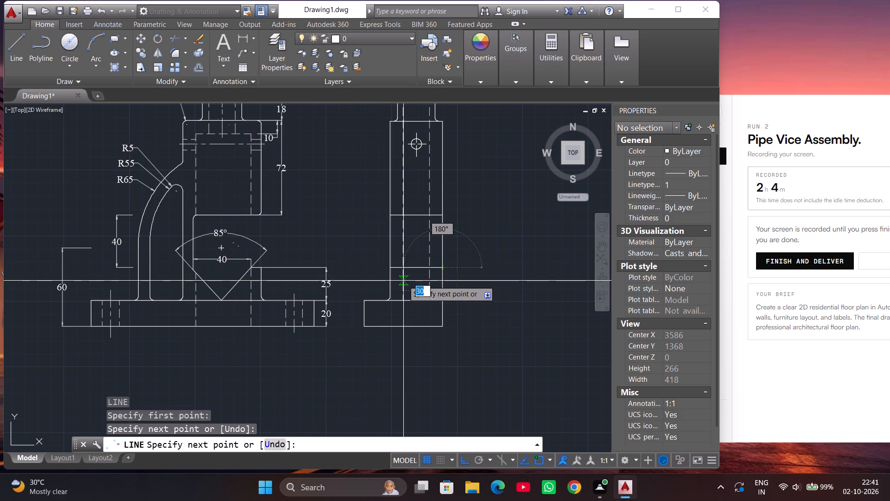
key(Escape)
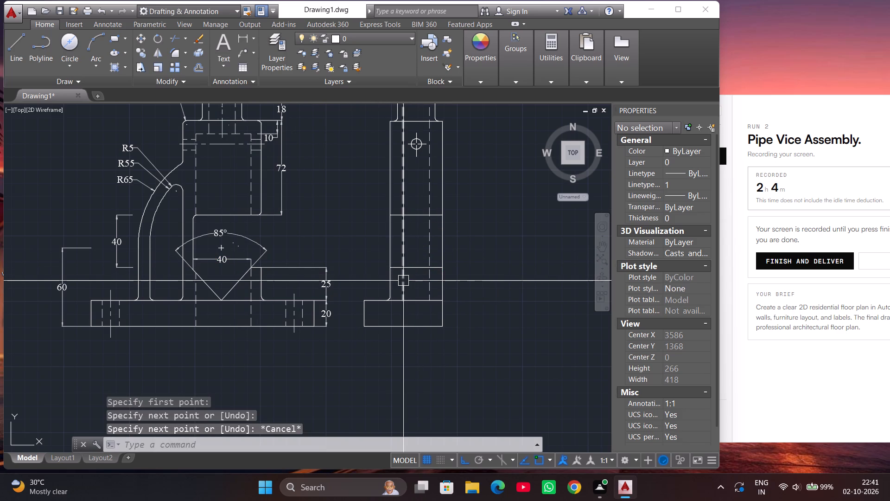
scroll(402, 304, down, 1)
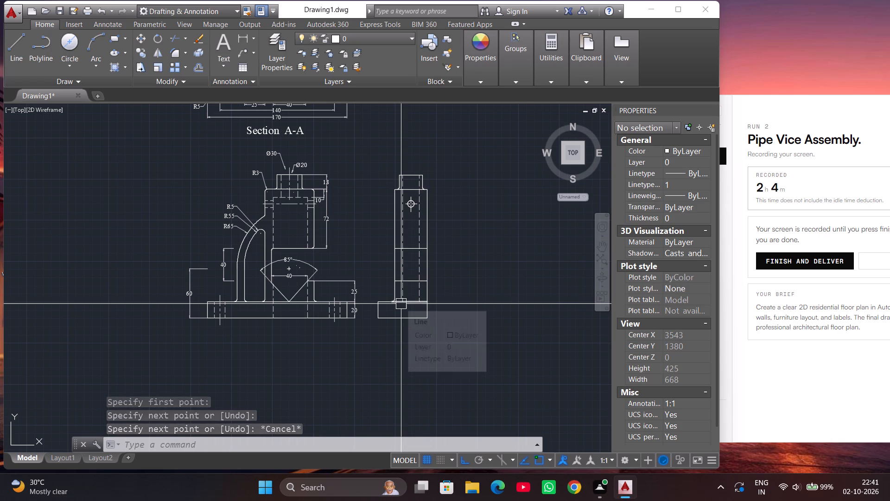
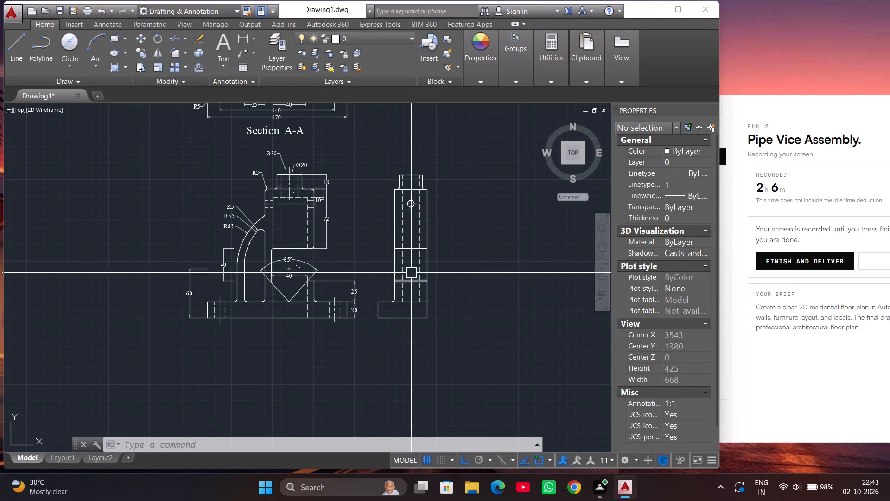
Start drawing a line in the side view of the pipe vice body.
scroll(425, 249, up, 2)
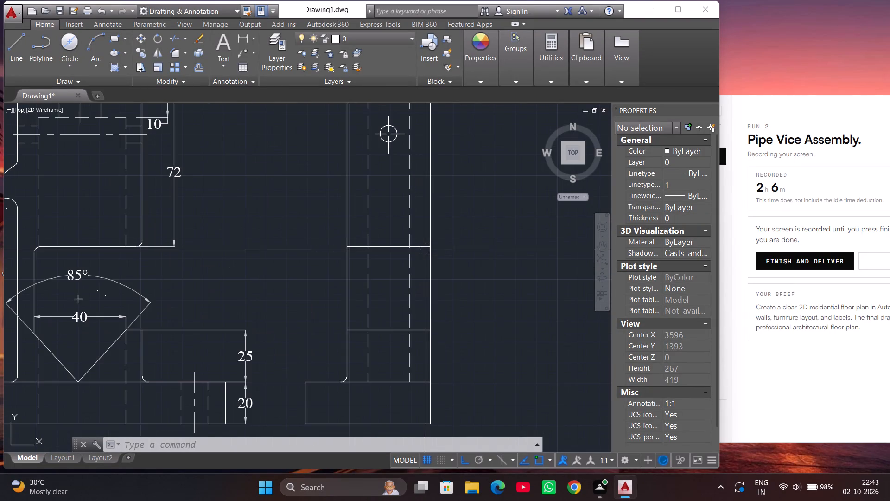
scroll(426, 309, down, 1)
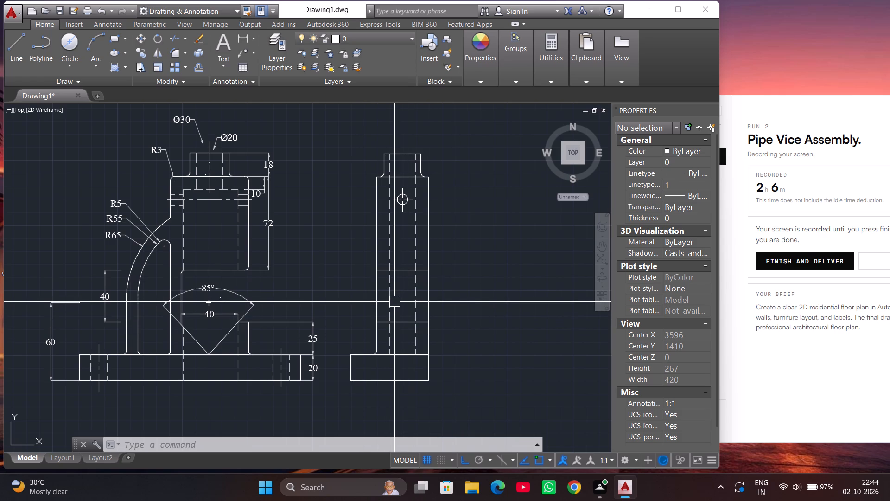
key(l)
key(Return)
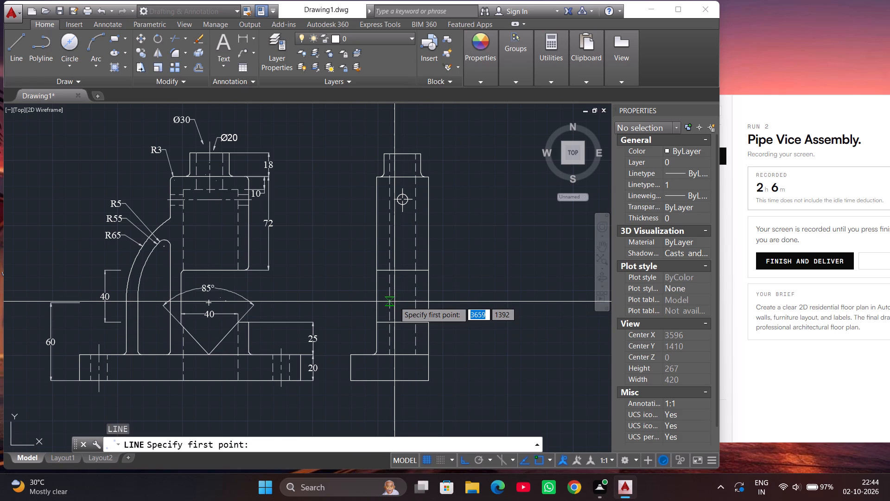
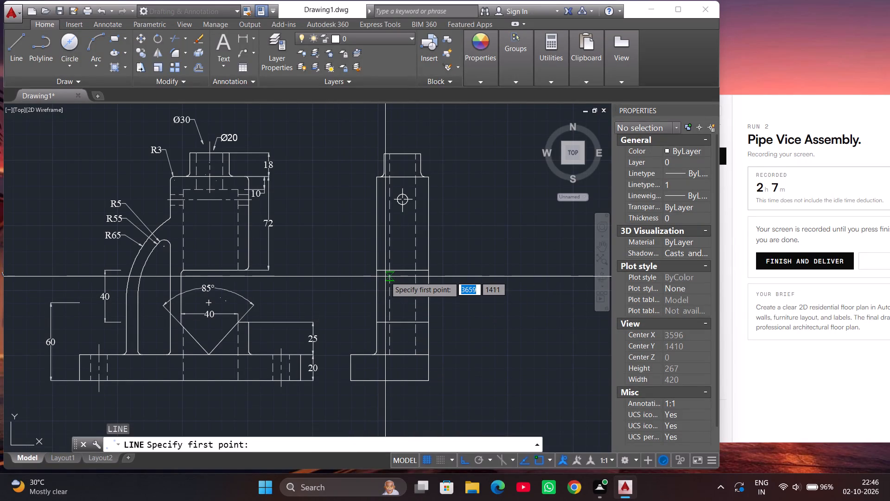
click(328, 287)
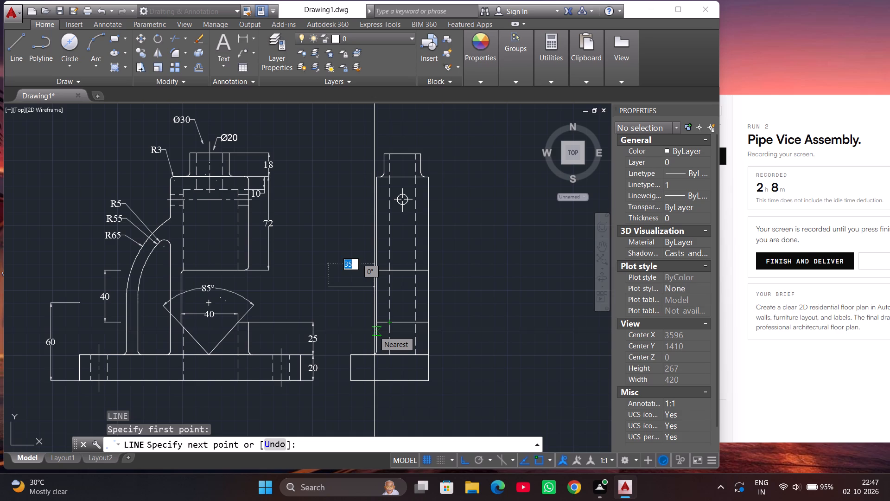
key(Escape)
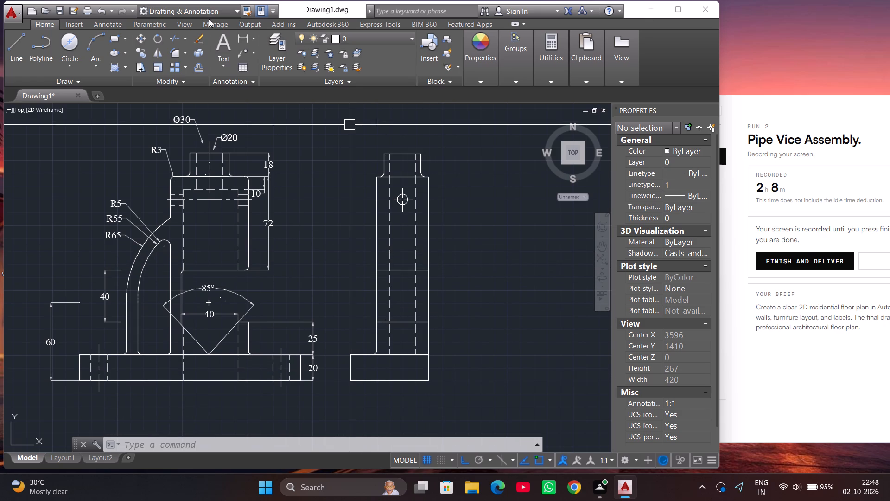
Add a vertical linear dimension from the side view's top edge to the centre of the small hole.
click(241, 38)
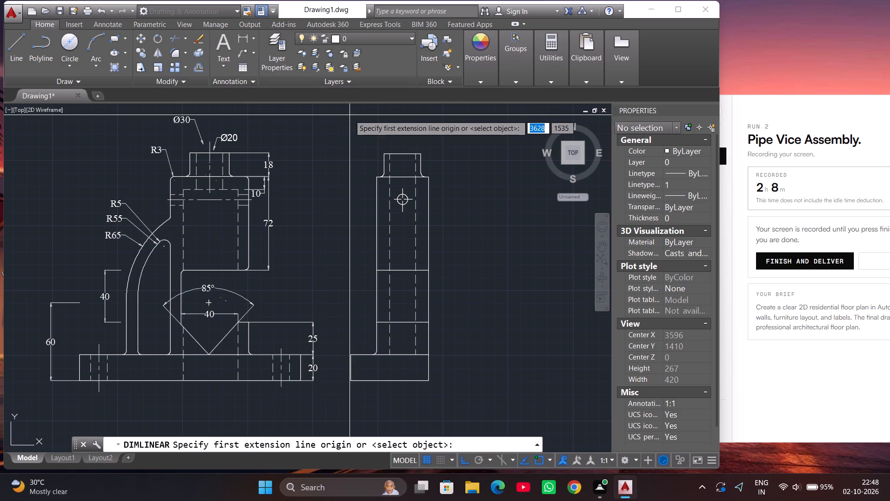
click(422, 152)
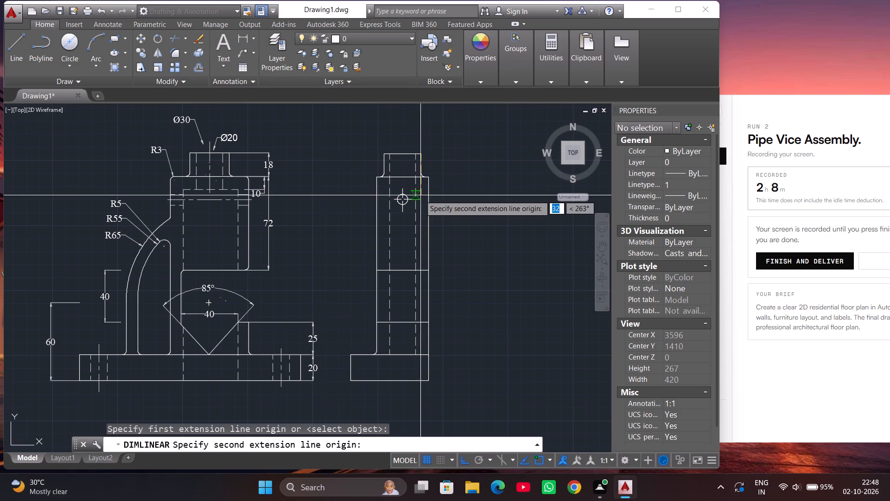
click(422, 198)
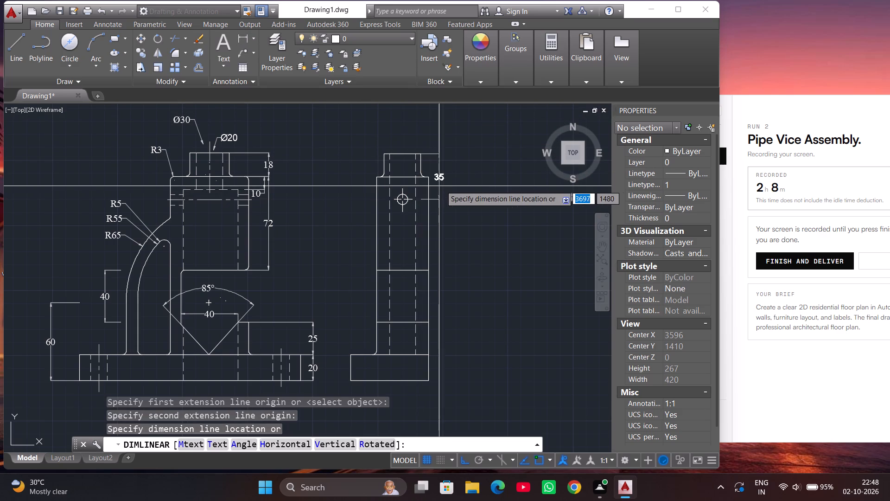
click(445, 185)
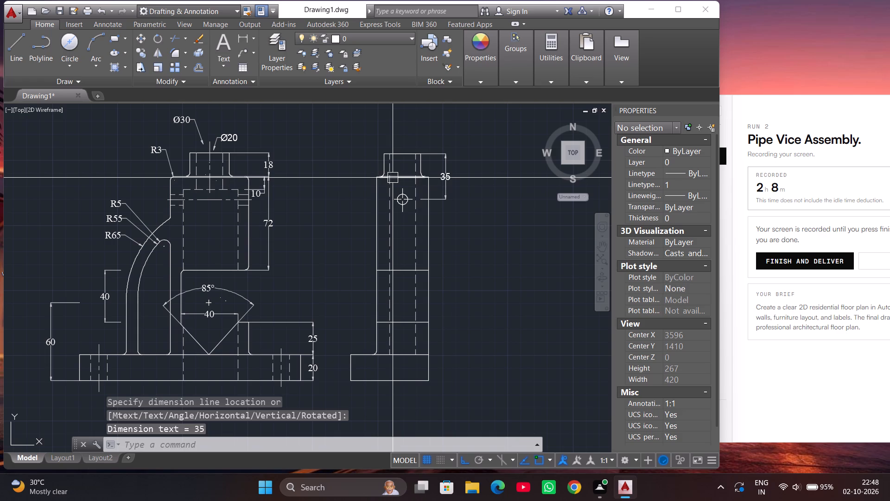
Add a horizontal linear dimension above the side view from the top edge's midpoint to the upper boss's right corner.
click(245, 44)
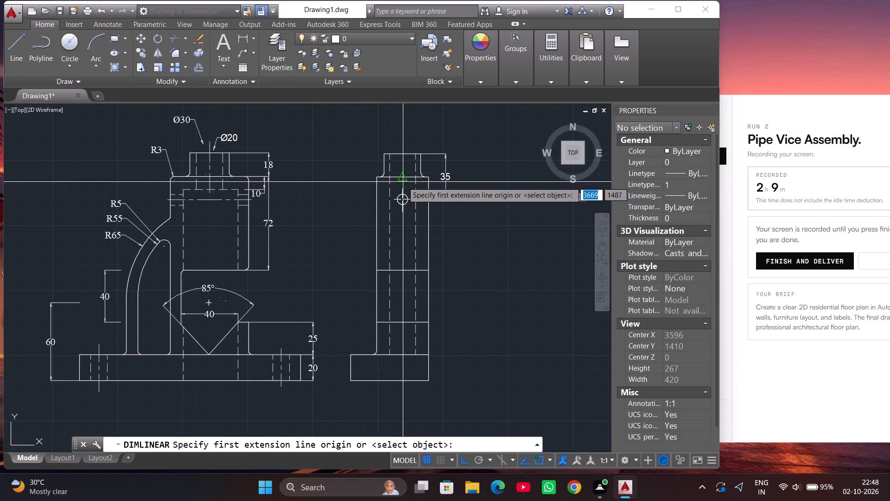
click(400, 154)
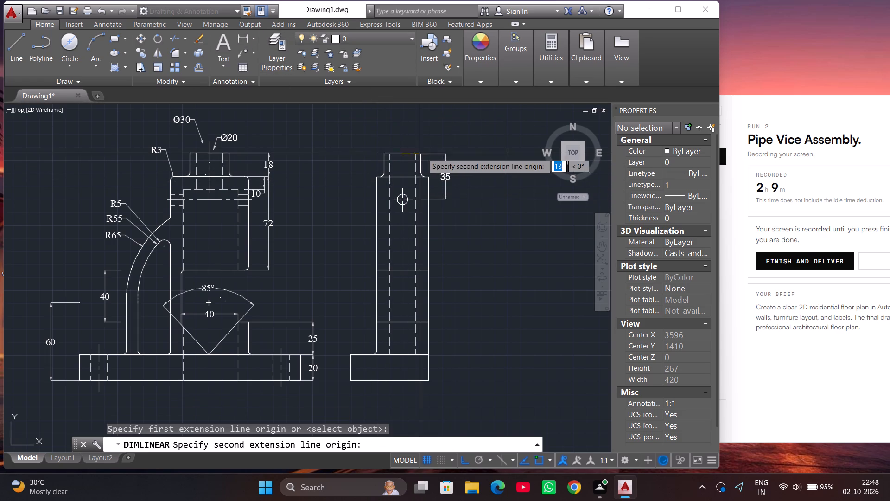
click(425, 153)
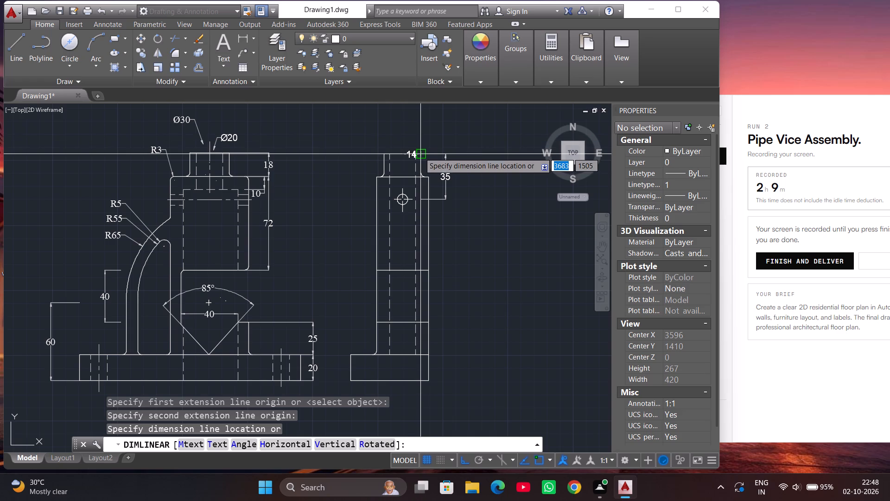
click(418, 126)
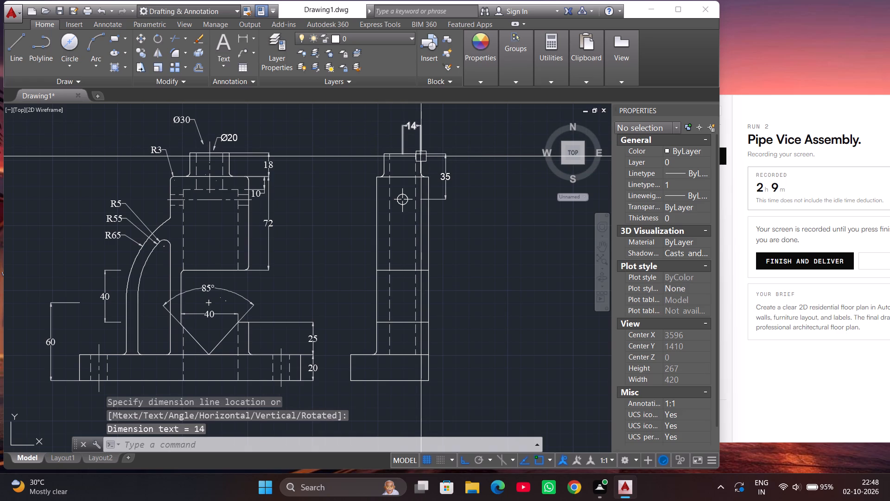
Stretch the horizontal dimension's right extension origin from the boss corner out to line up with the main body's right edge.
scroll(421, 156, up, 3)
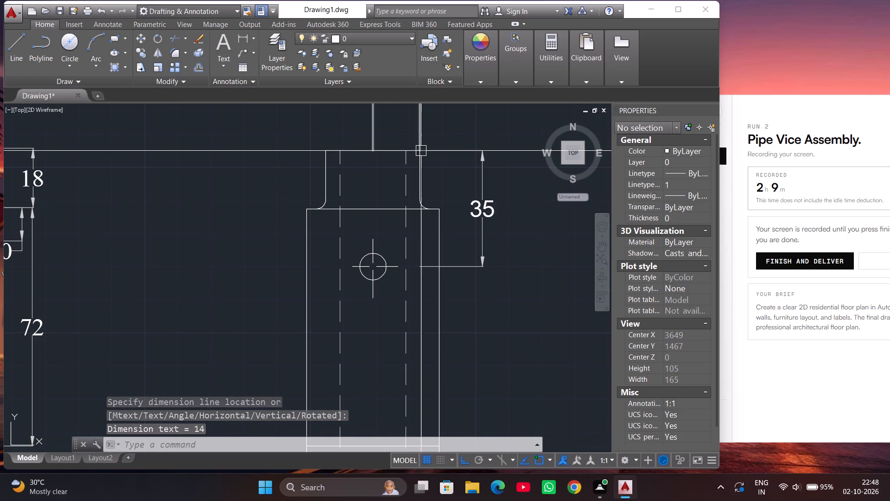
click(421, 151)
click(416, 157)
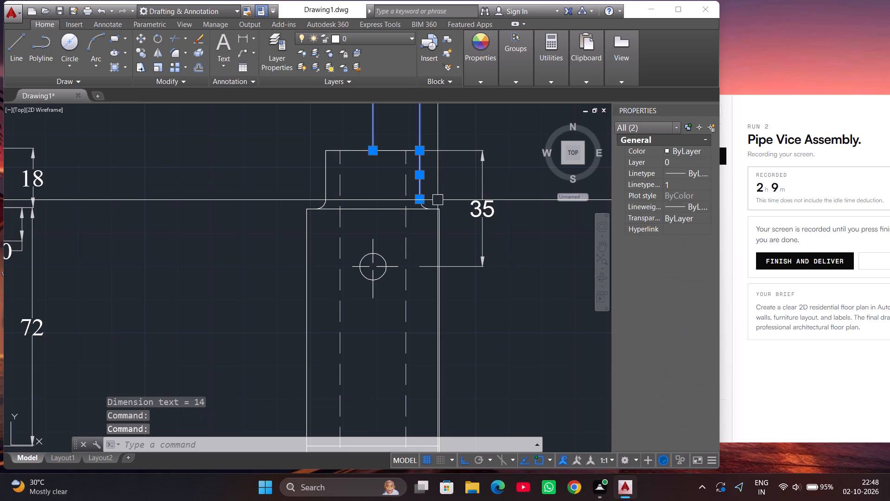
click(439, 208)
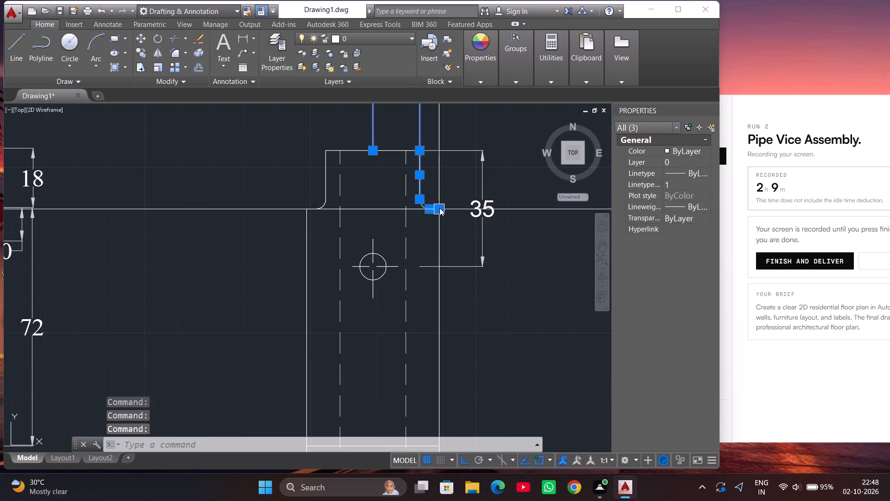
key(Escape)
key(Escape)
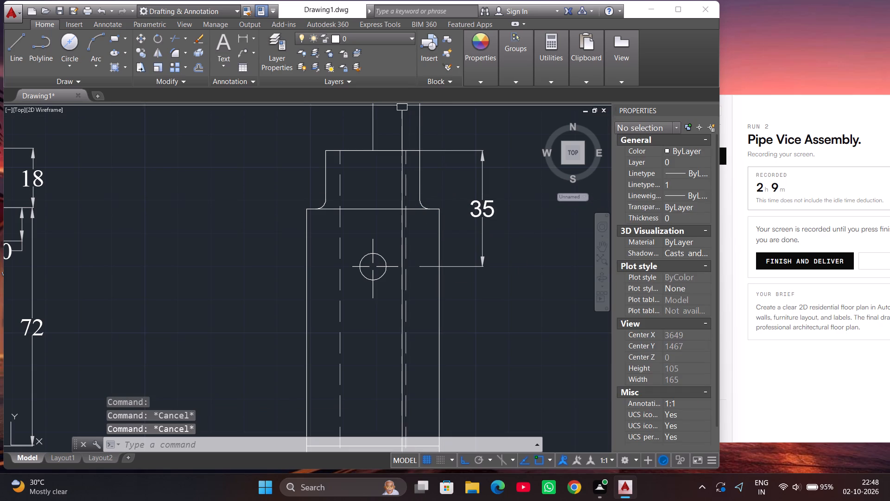
click(415, 130)
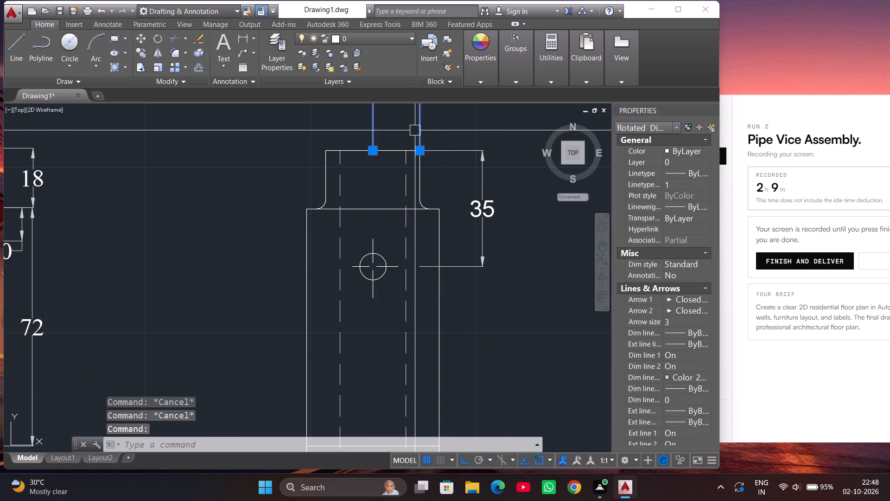
click(420, 153)
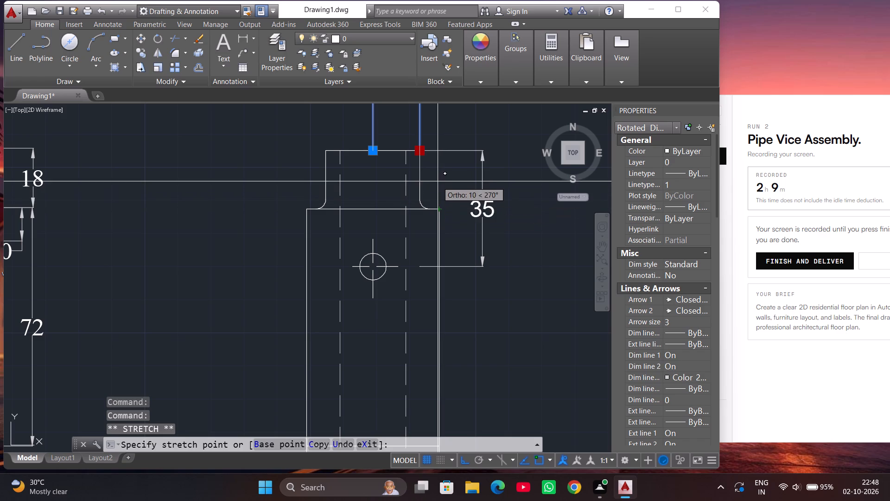
click(439, 153)
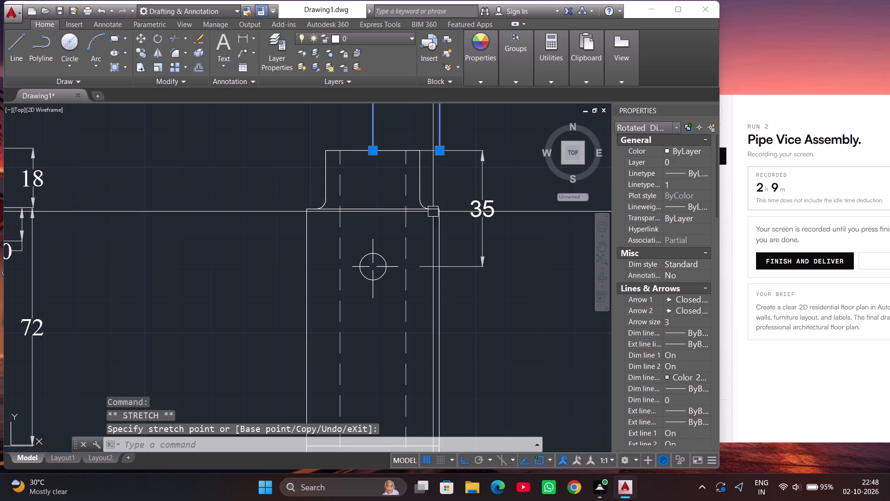
scroll(420, 270, down, 1)
key(Escape)
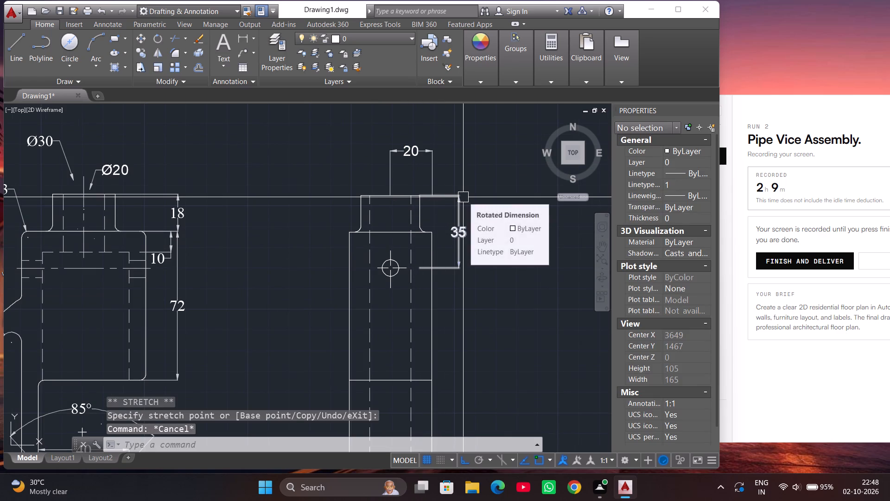
Add a diameter dimension to the small hole in the side view, placing its text above and left of the boss.
click(253, 40)
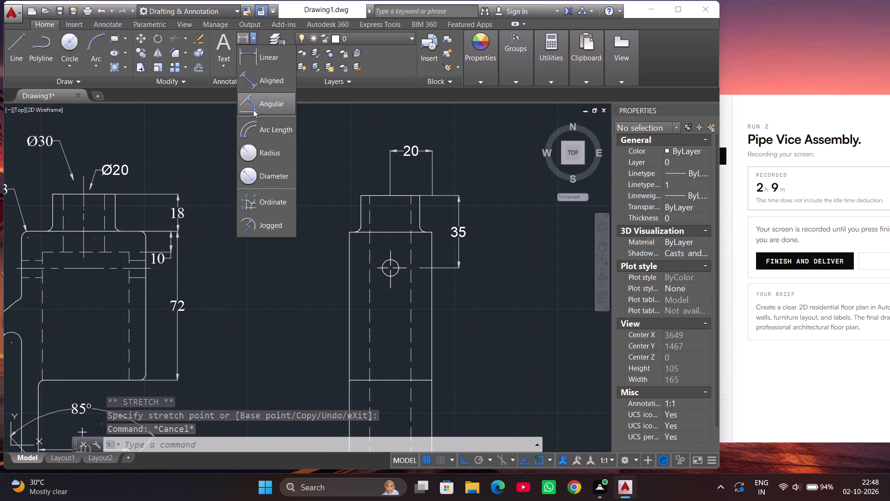
click(274, 181)
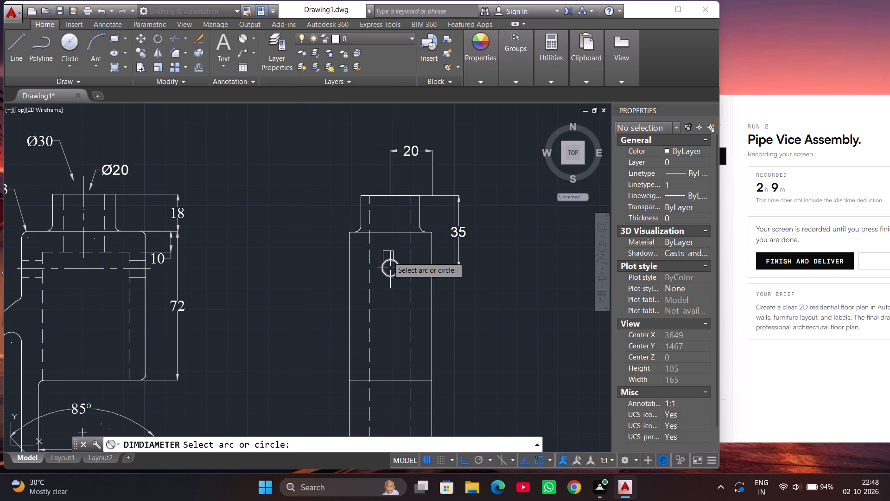
click(381, 272)
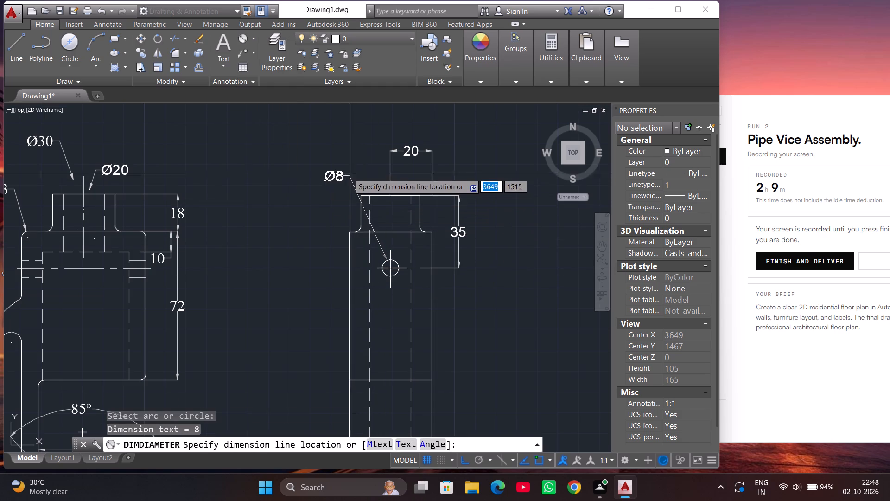
click(356, 156)
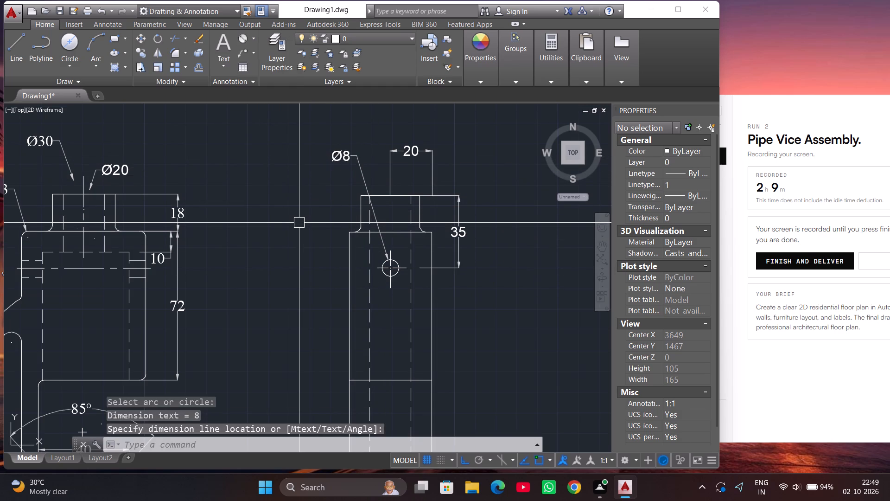
key(Escape)
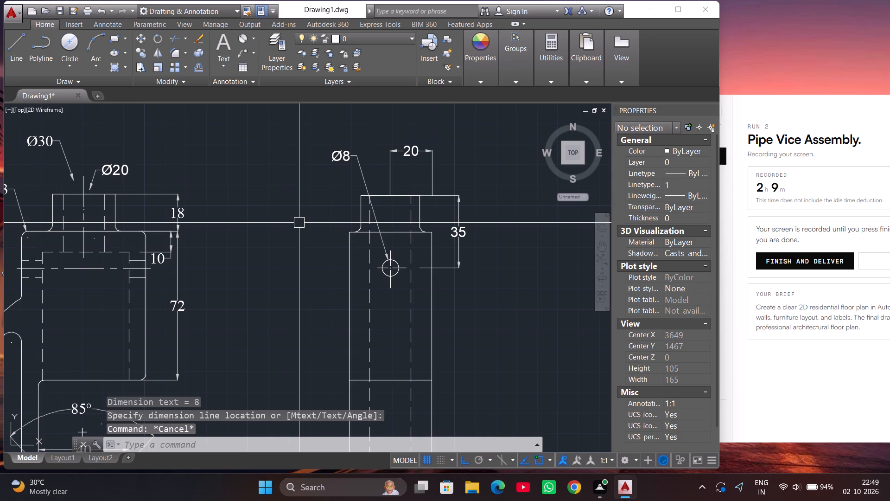
Change the font of the side view's vertical 35 dimension text to Times New Roman.
double_click(462, 238)
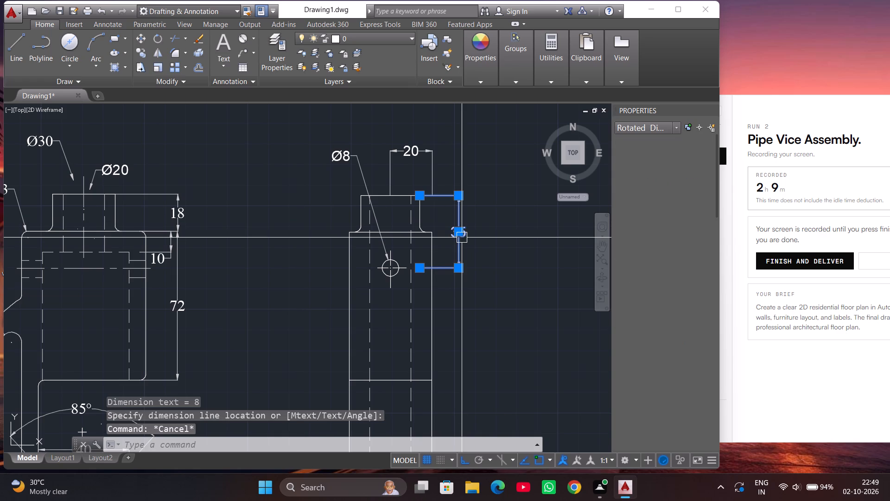
scroll(461, 236, up, 2)
click(461, 236)
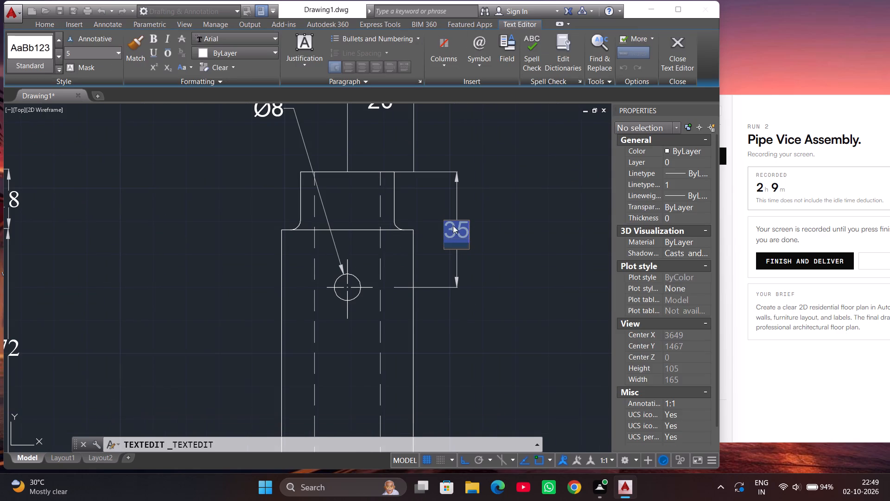
click(254, 40)
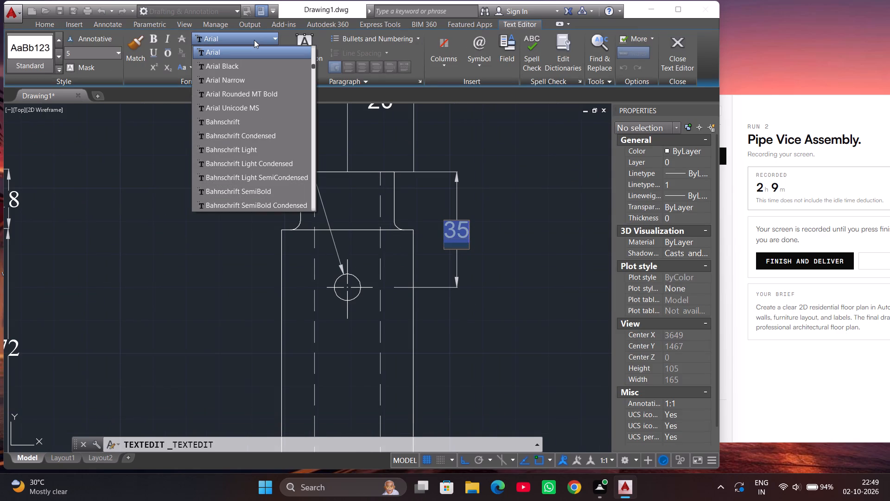
text(TIM)
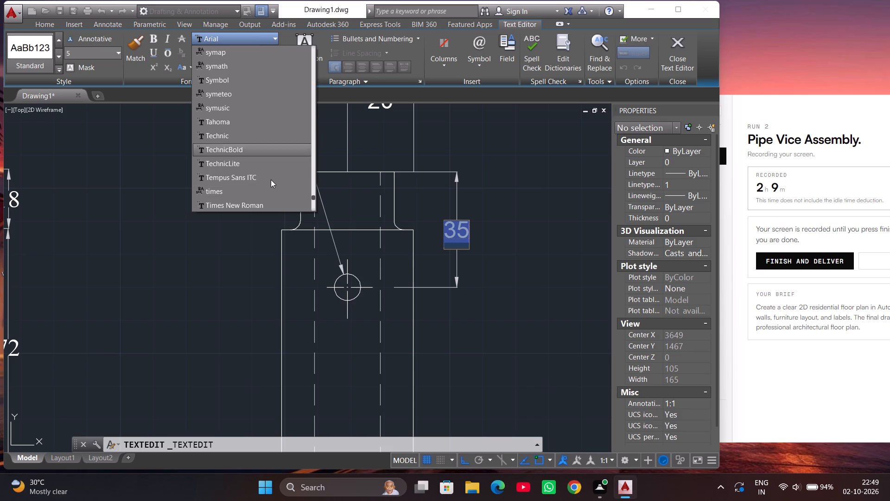
scroll(271, 180, down, 1)
click(257, 170)
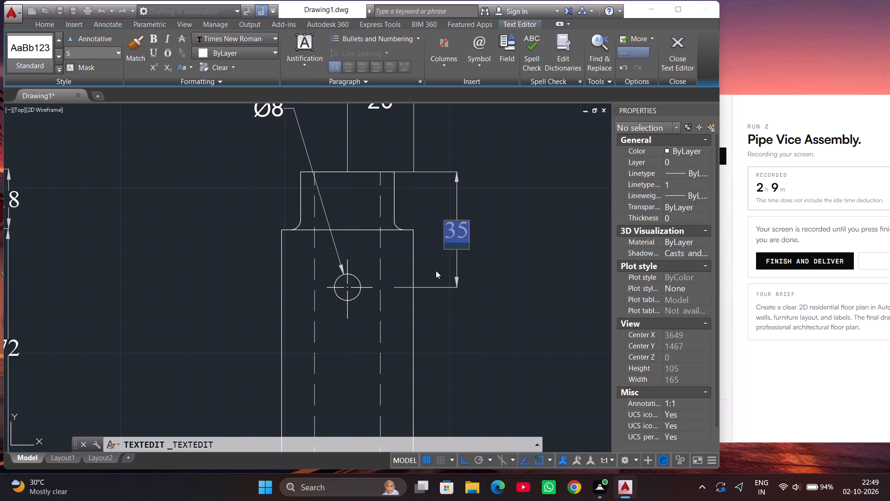
click(470, 312)
Change the font of the horizontal 20 dimension text above the side view to Times New Roman.
scroll(407, 309, down, 1)
scroll(394, 161, up, 1)
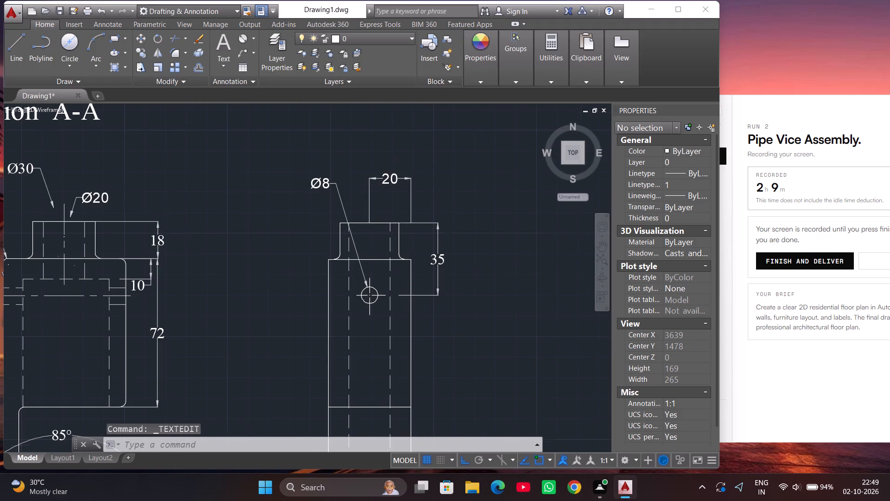
scroll(394, 161, up, 1)
triple_click(383, 214)
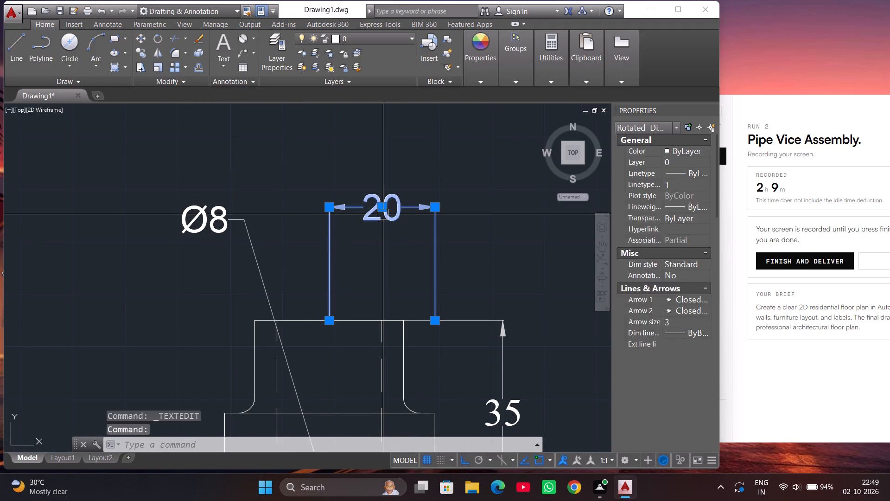
click(401, 207)
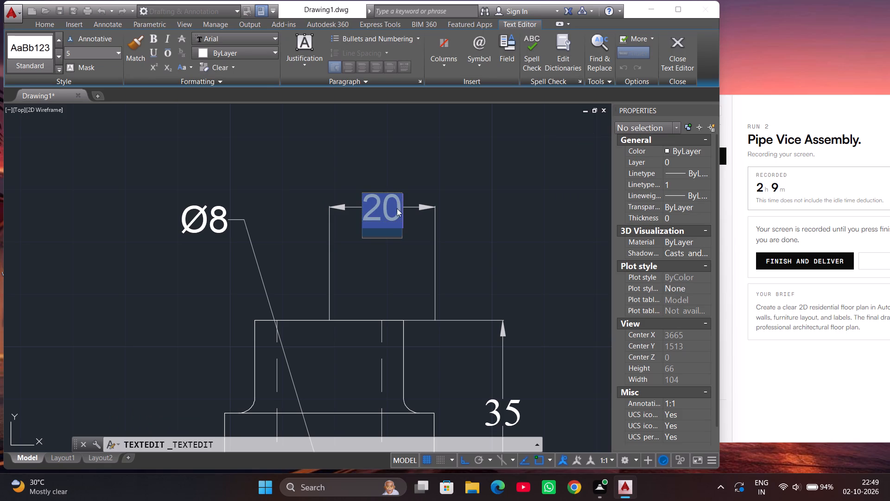
click(254, 41)
text(TIM)
scroll(277, 144, down, 1)
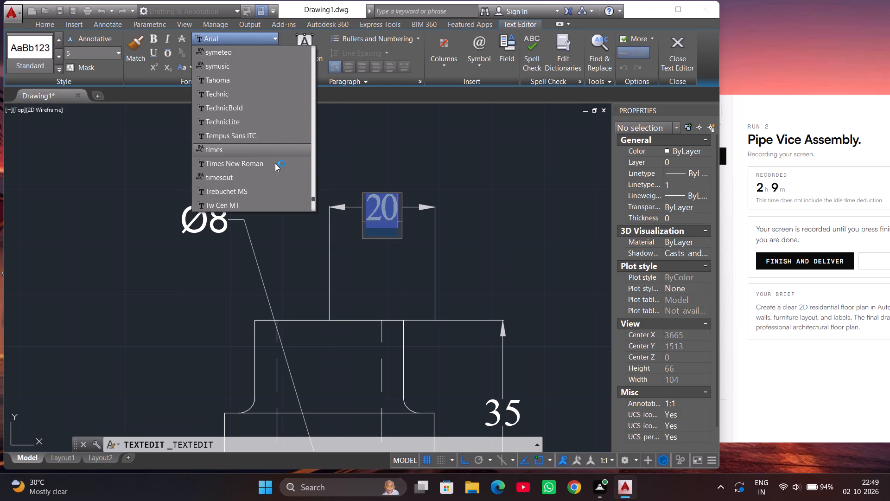
click(275, 161)
click(435, 183)
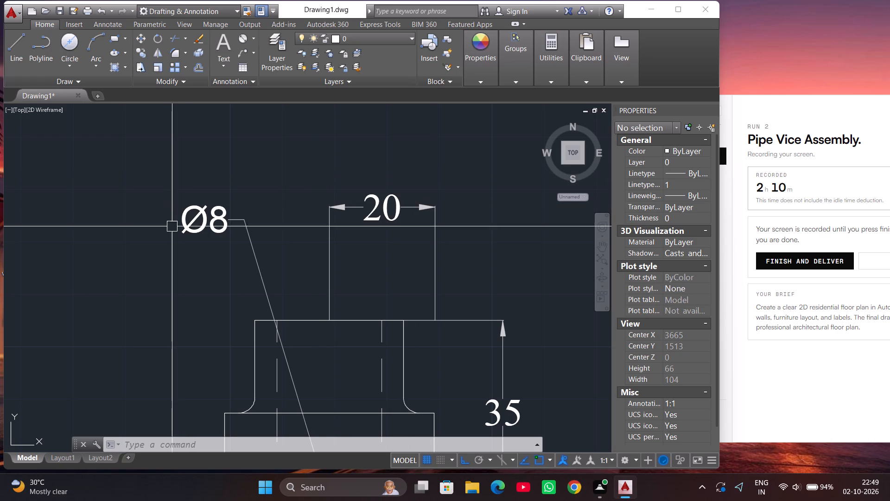
Change the font of the small hole's Ø8 dimension text to Times New Roman.
double_click(194, 233)
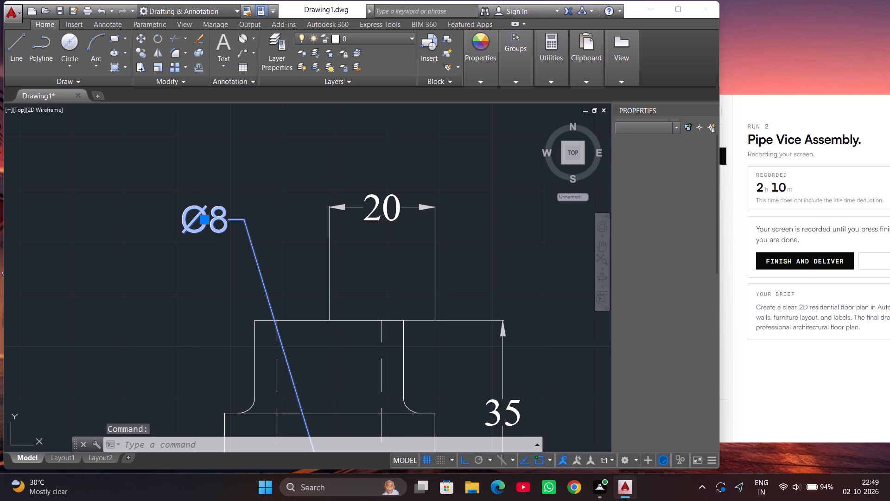
click(200, 221)
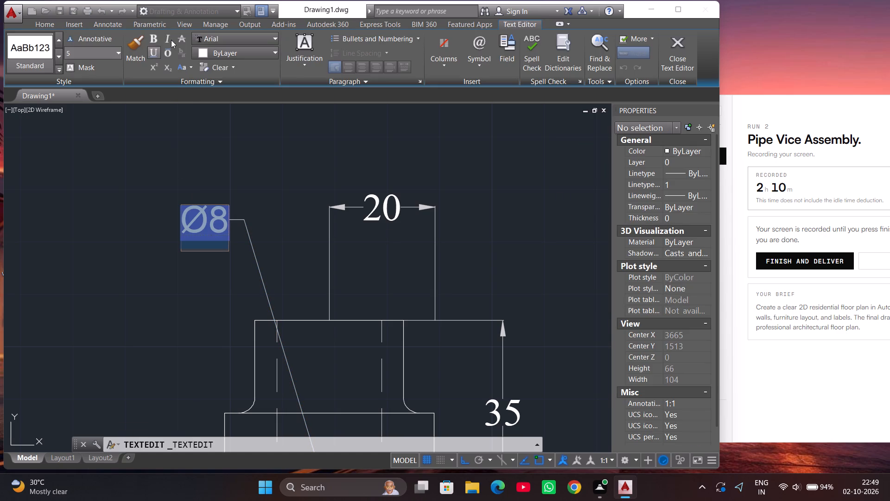
click(216, 39)
text(TIM)
scroll(238, 156, down, 1)
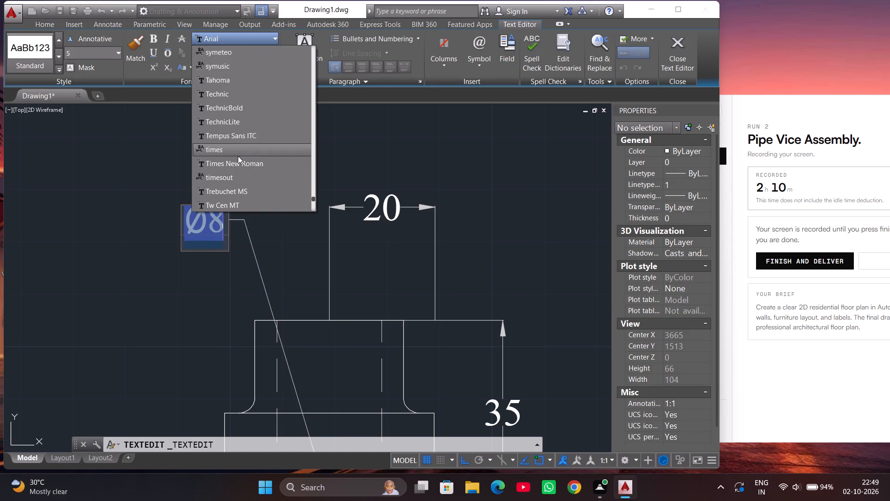
click(238, 167)
click(291, 150)
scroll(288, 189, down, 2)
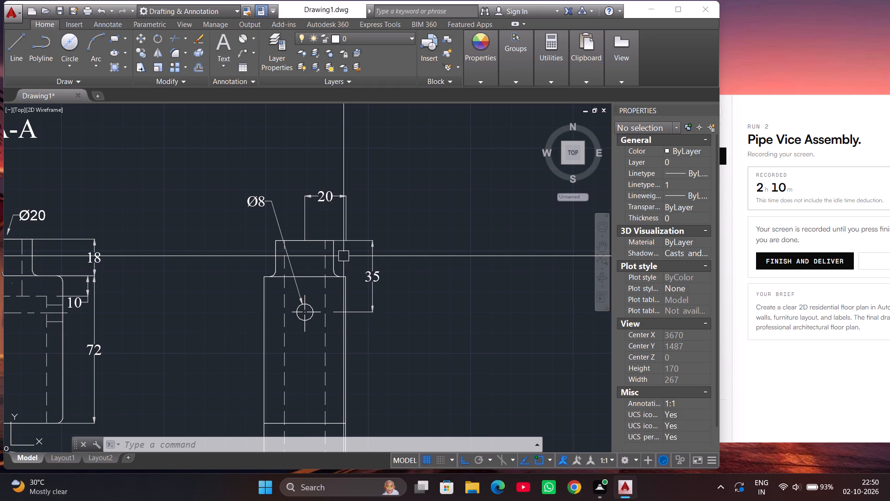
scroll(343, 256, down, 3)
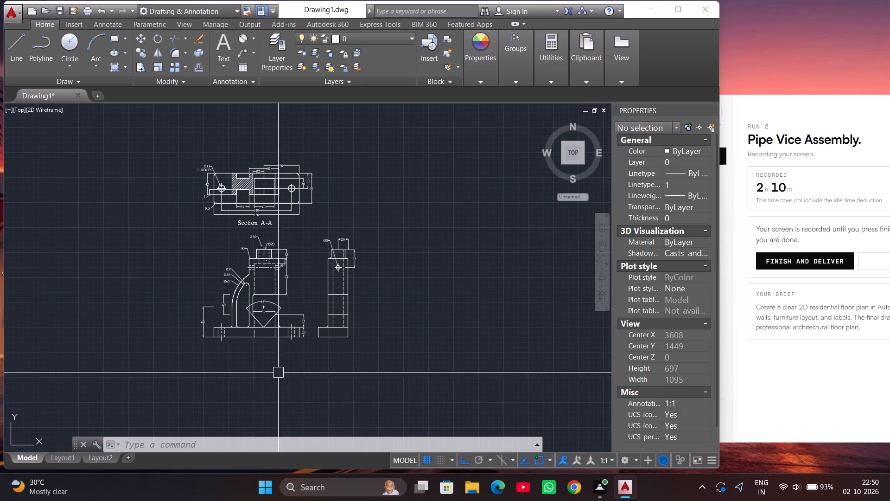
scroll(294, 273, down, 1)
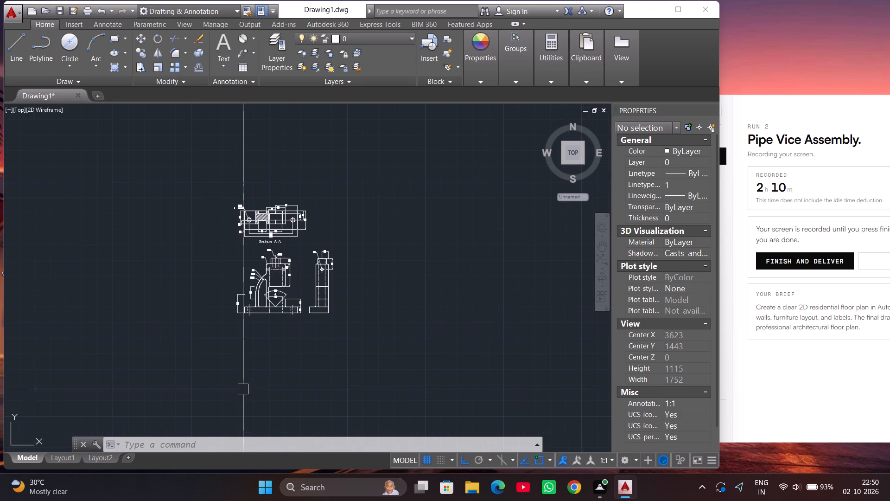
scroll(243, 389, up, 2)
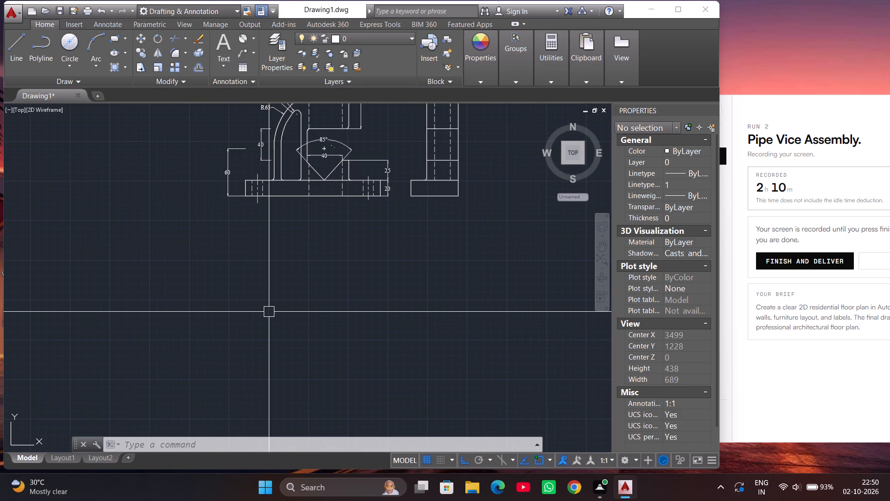
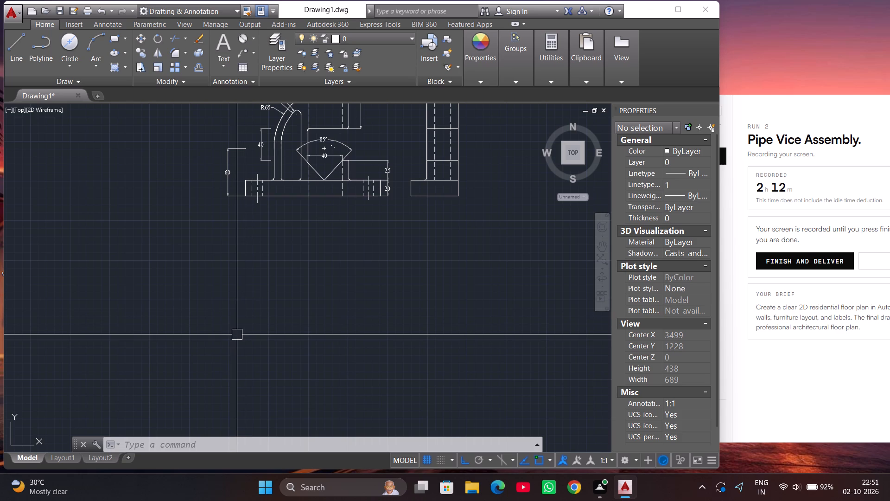
Draw a closed horizontal bar outline 172 long and 10 high with lines, below the front view.
key(l)
key(Return)
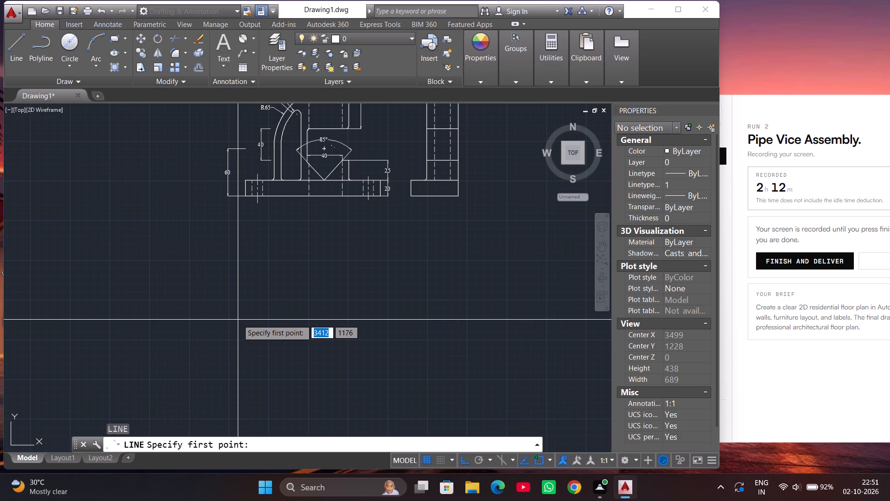
click(226, 349)
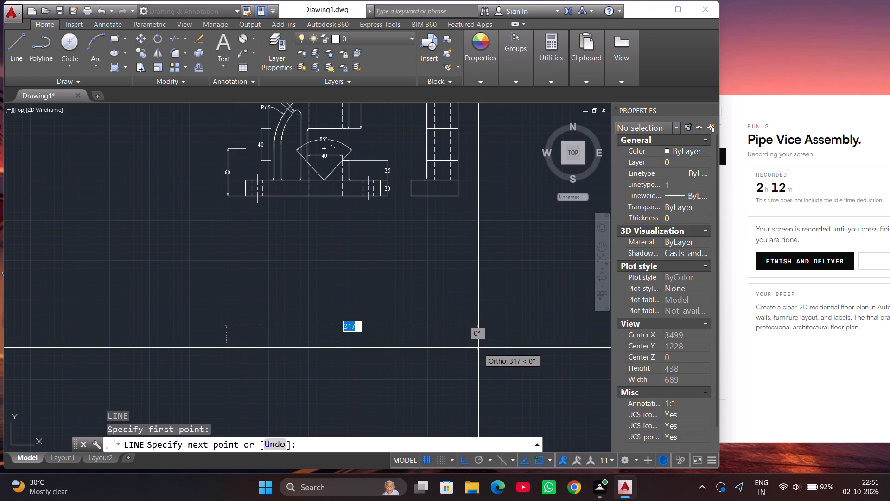
key(1)
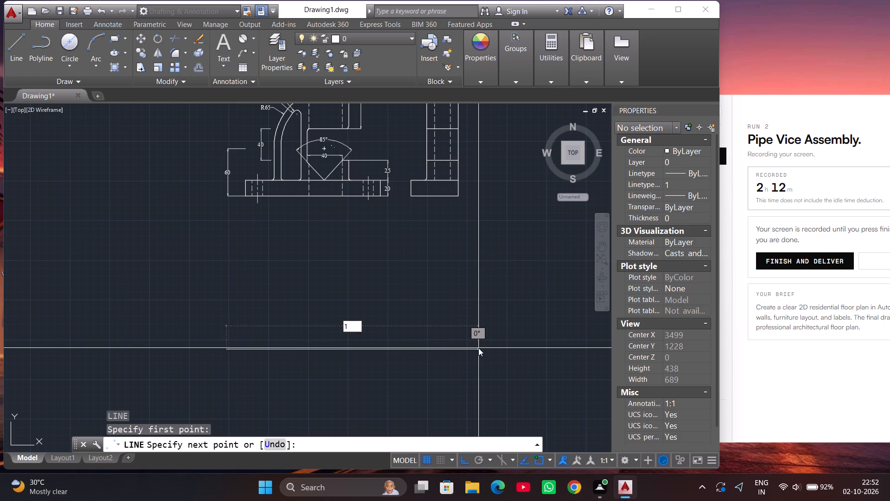
key(7)
key(2)
key(Return)
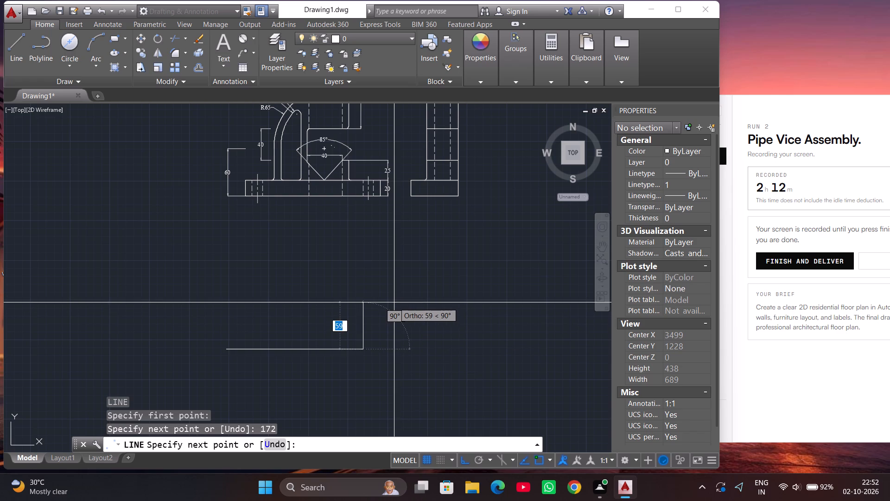
text(10)
key(Return)
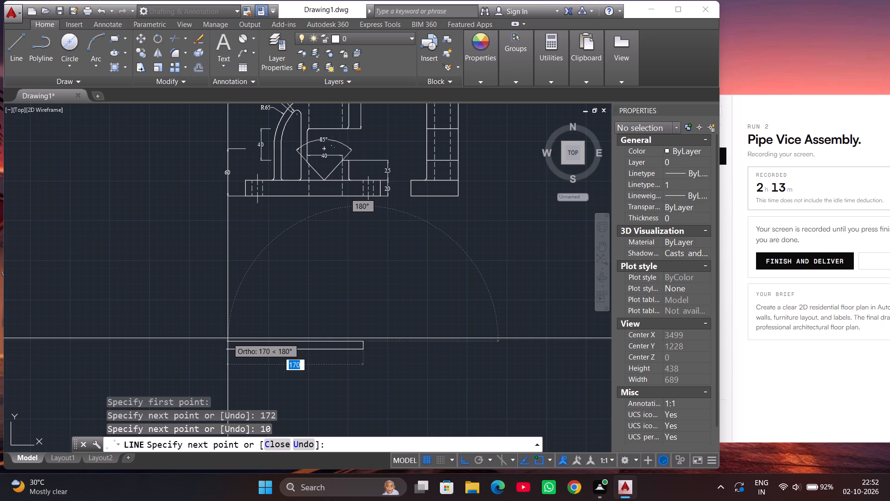
text(17)
key(2)
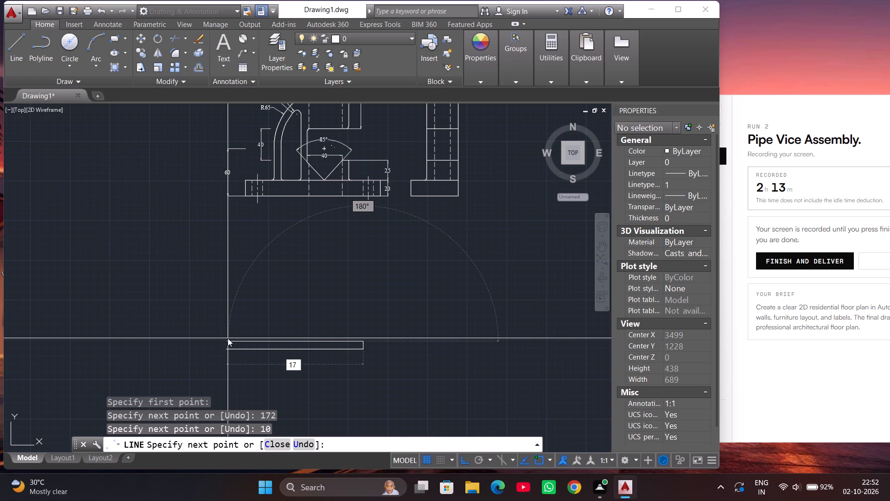
key(Return)
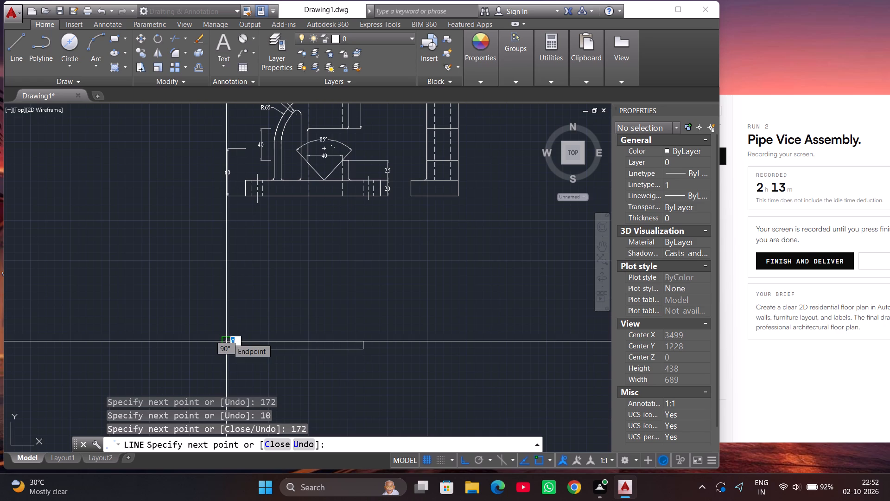
scroll(229, 353, up, 3)
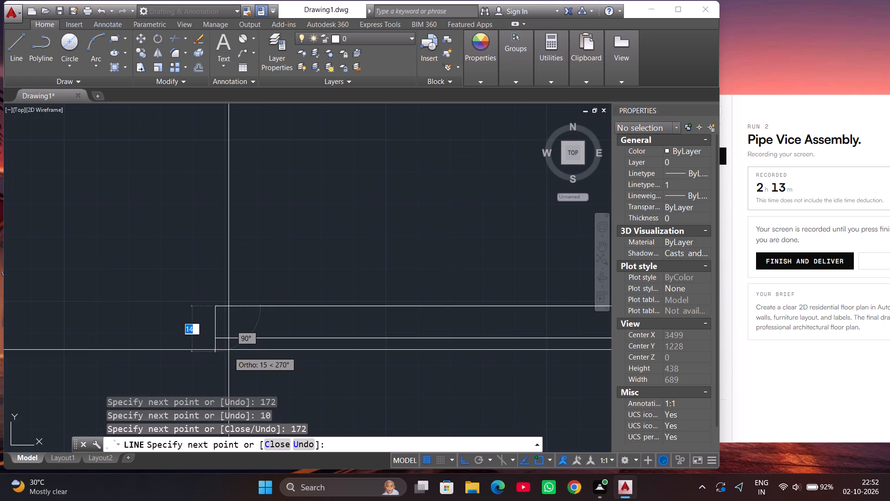
click(216, 338)
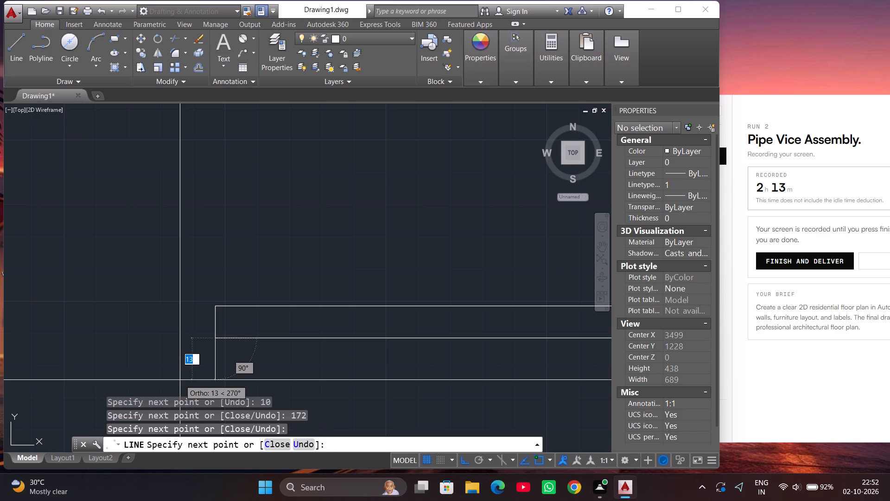
key(Escape)
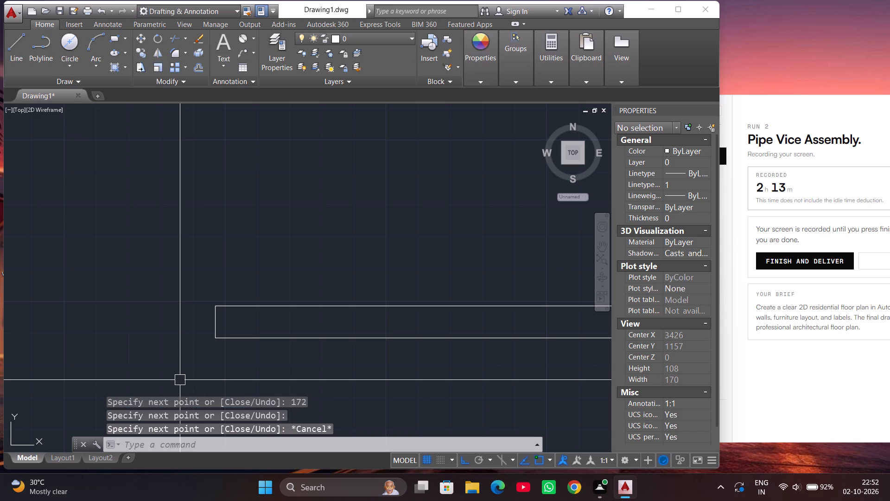
Offset both vertical end lines of the bar inward by about 8 to mark the end shoulders.
key(o)
key(f)
key(Return)
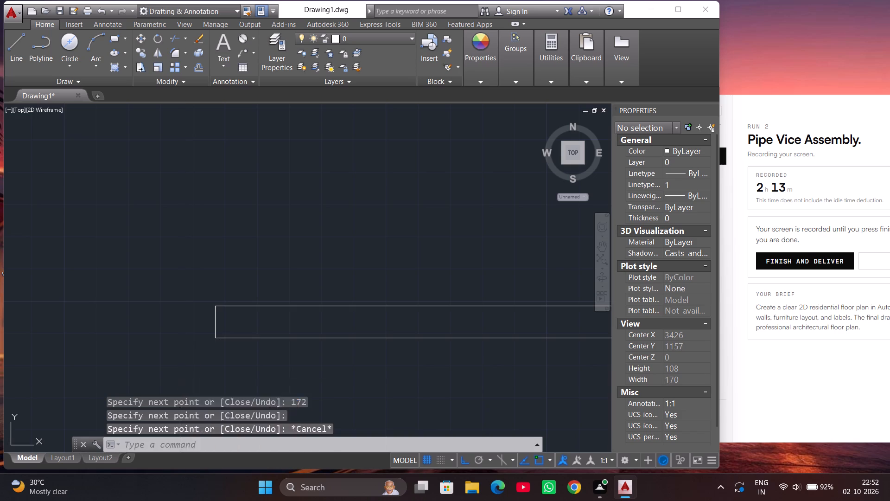
key(Return)
click(211, 316)
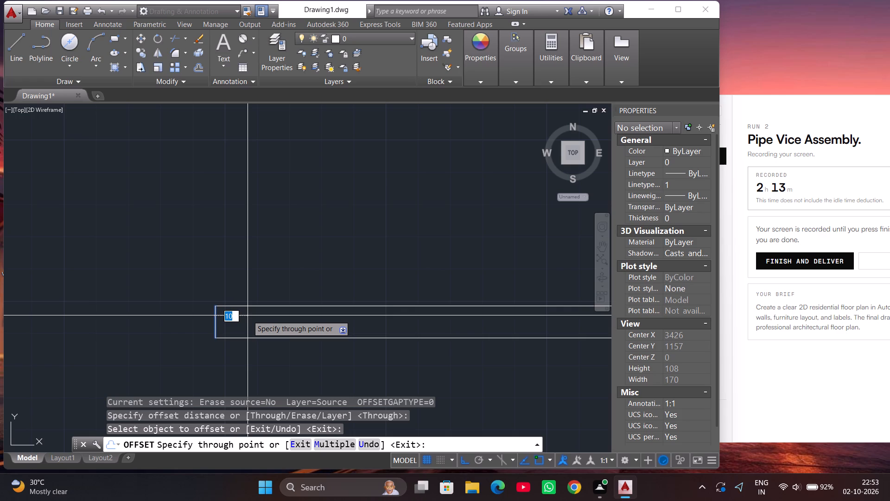
key(8)
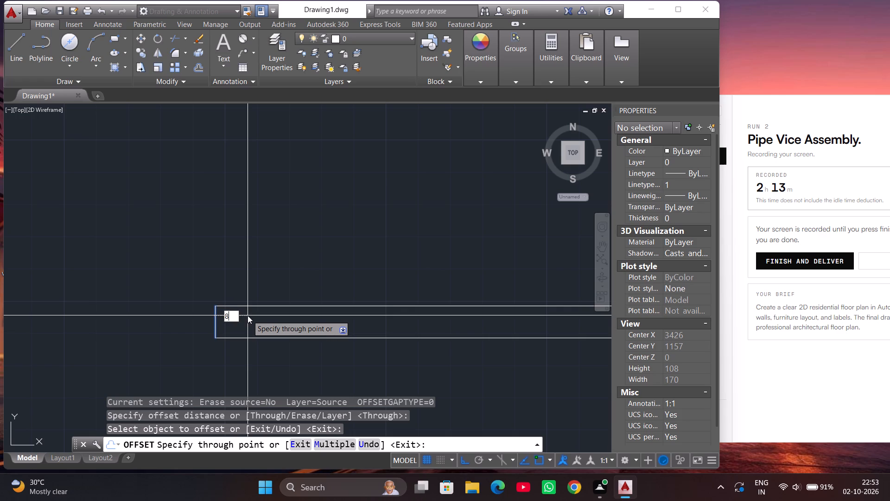
key(Return)
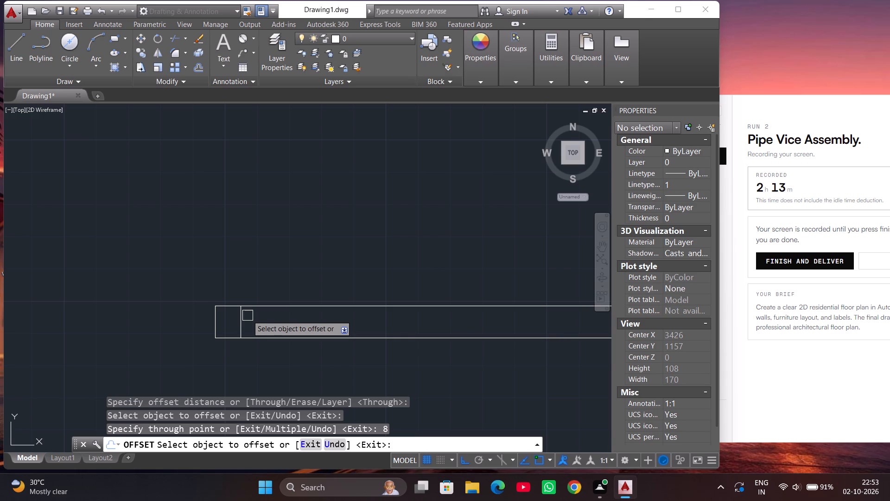
scroll(186, 310, down, 2)
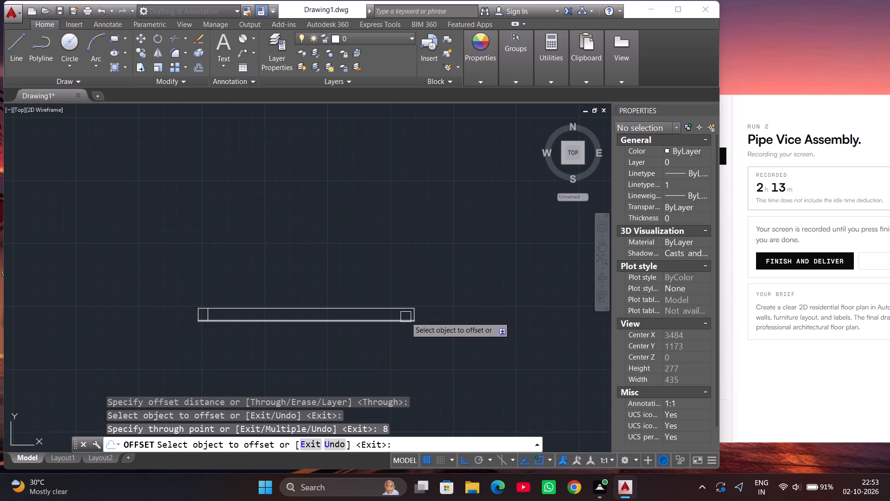
scroll(406, 317, up, 1)
click(414, 314)
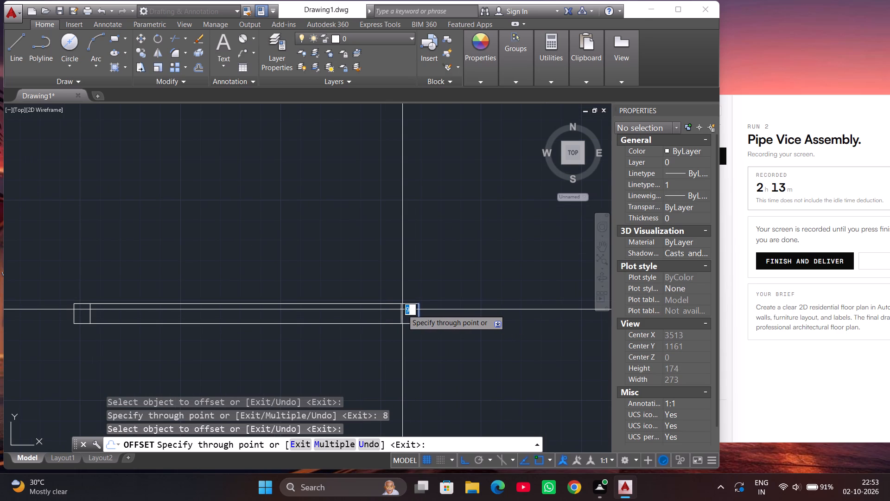
click(402, 309)
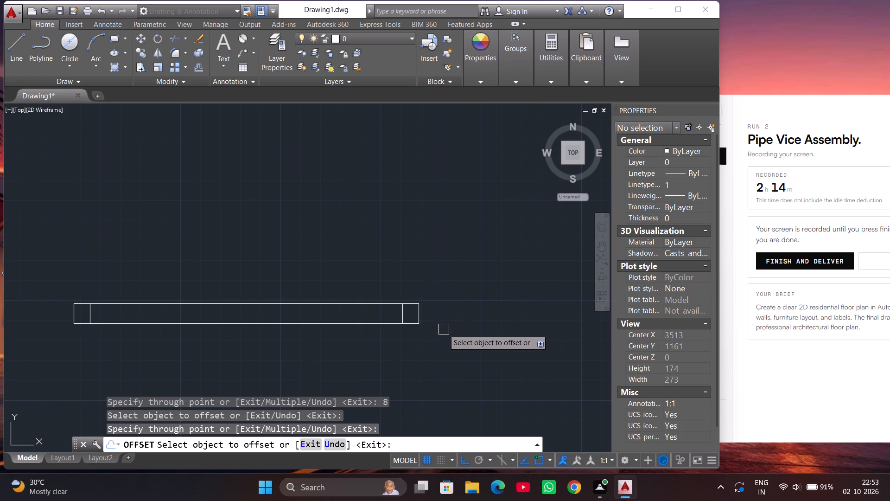
Offset the bar's lower and upper edges inward by 1.
scroll(400, 314, up, 2)
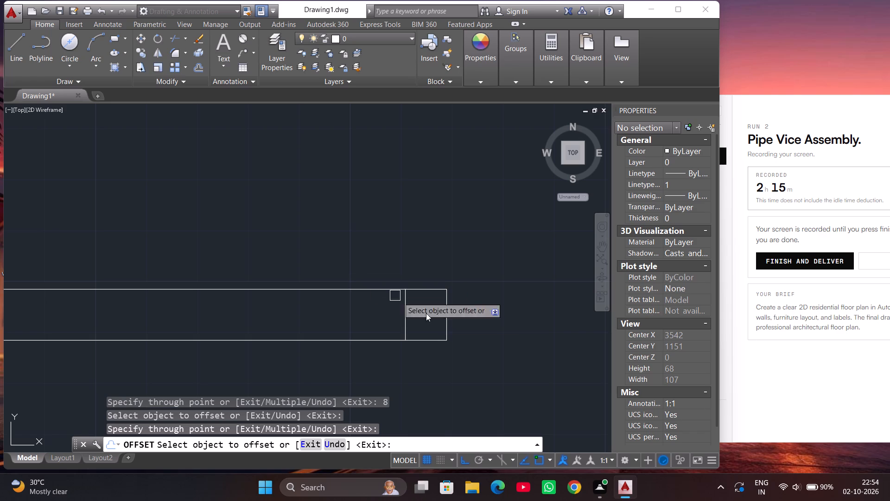
click(434, 340)
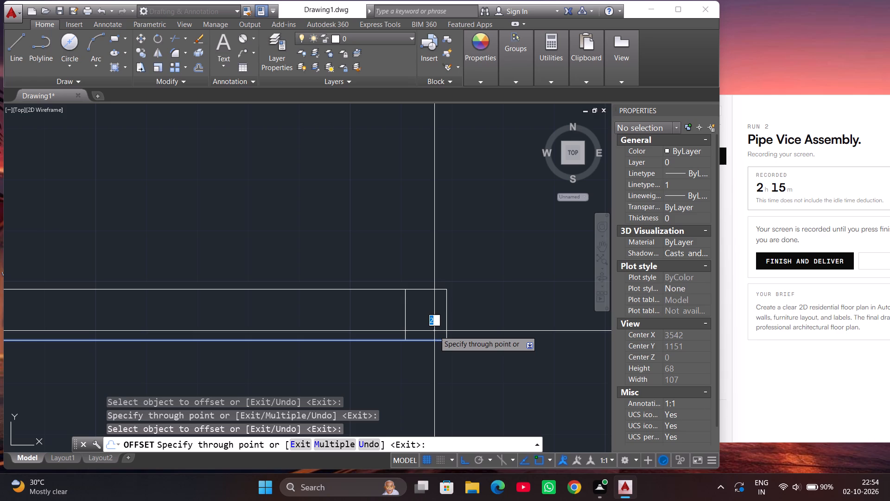
key(1)
key(Return)
click(432, 287)
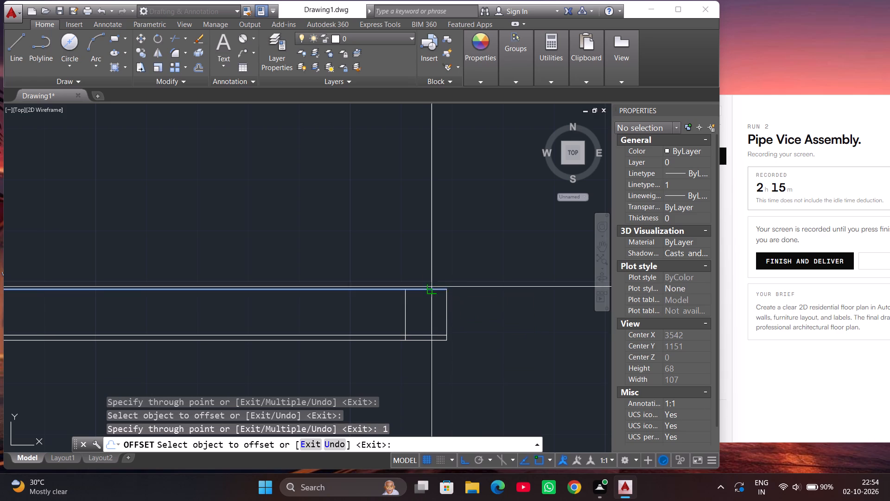
key(1)
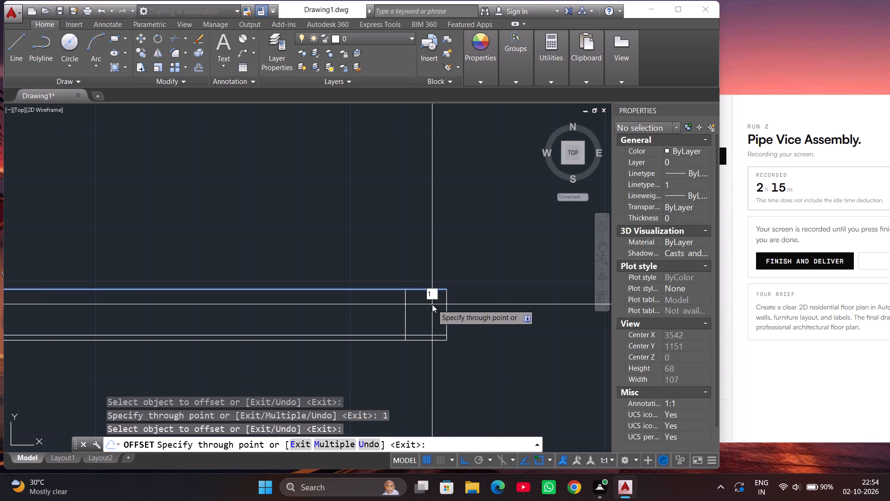
key(Return)
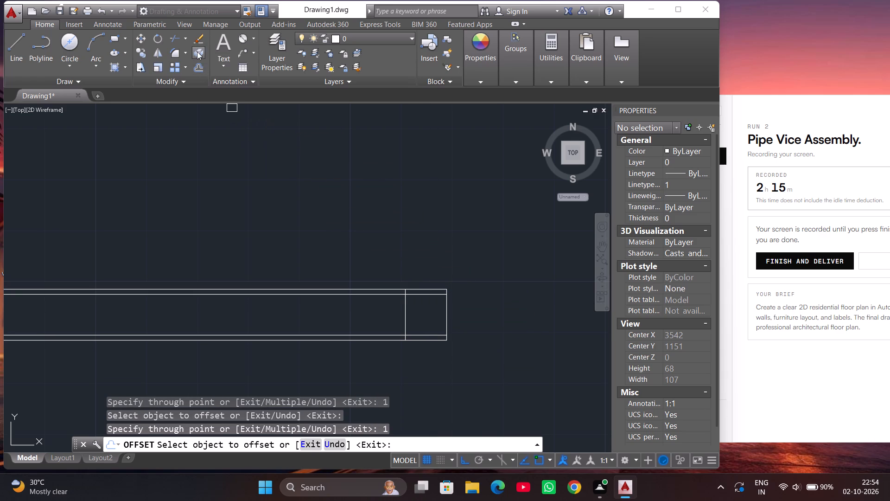
Add a vertical linear dimension between the two inner lines, placed just beyond the bar's right end.
click(250, 36)
click(254, 39)
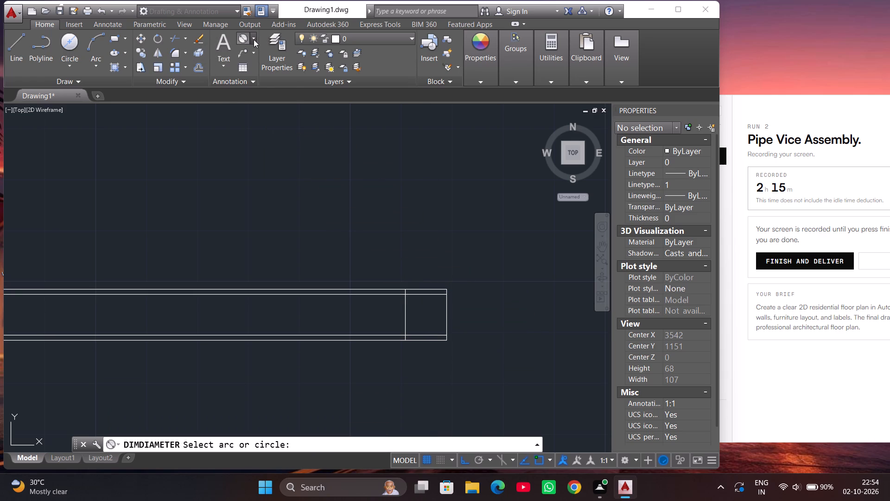
click(252, 51)
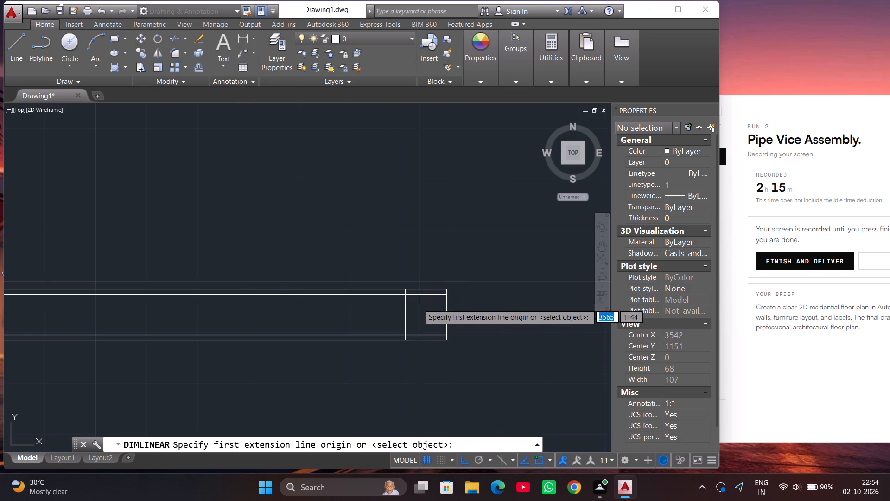
click(446, 296)
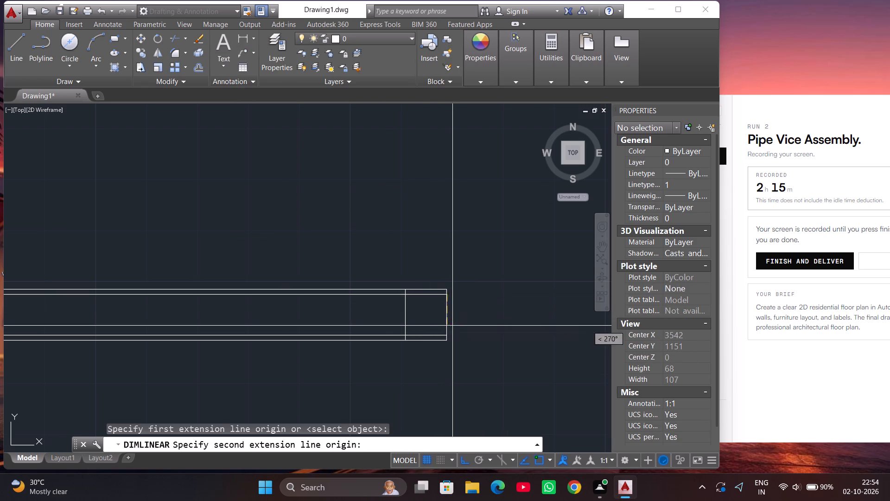
click(446, 336)
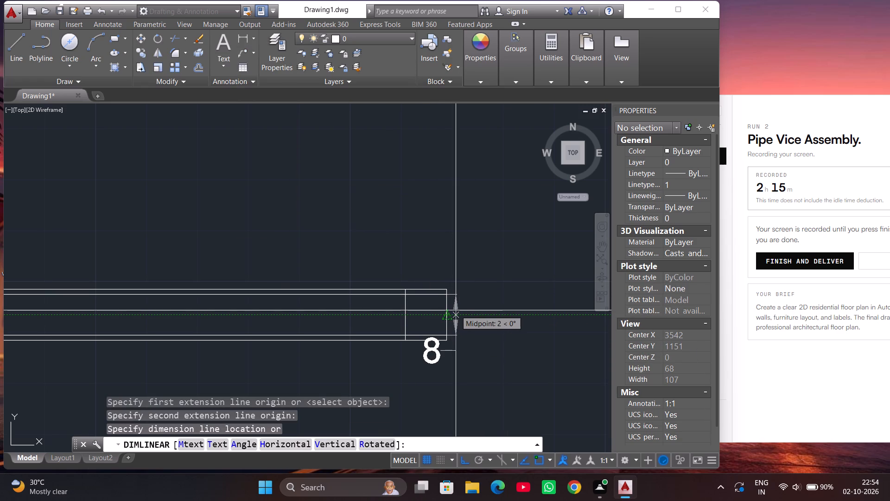
click(467, 308)
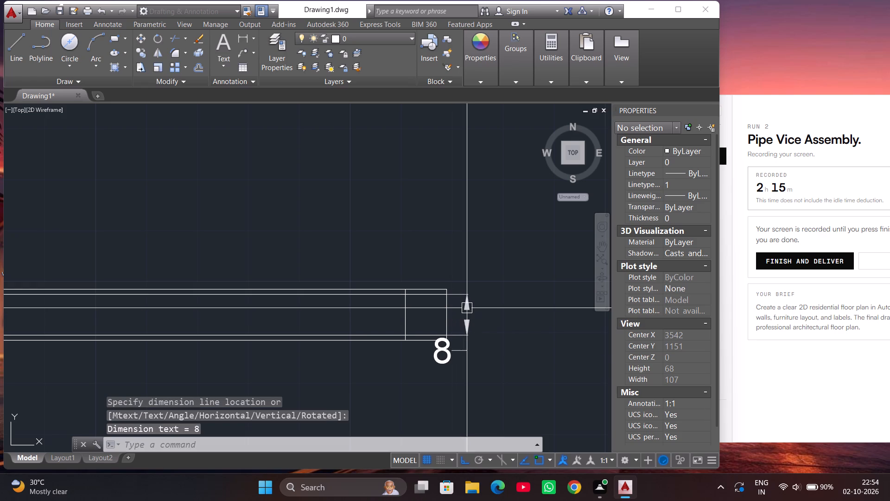
key(Escape)
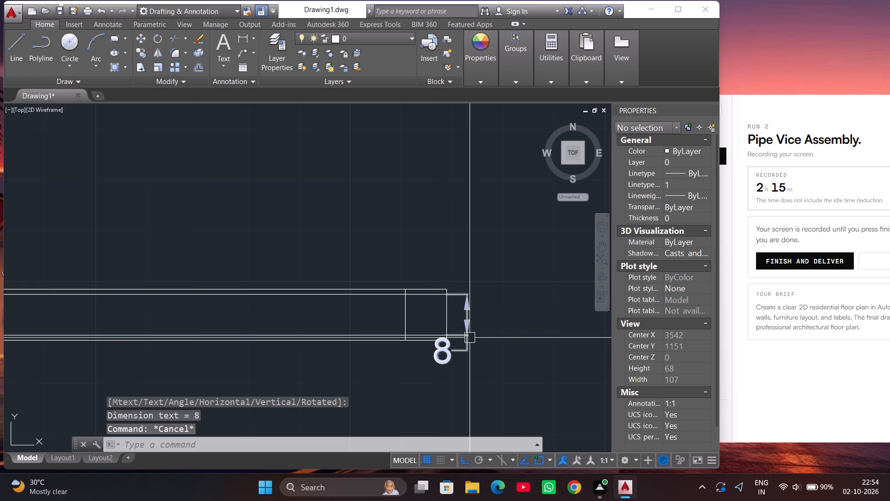
Trim the bar's upper and lower outer edges beyond the right shoulder, along with the overhanging ends of the right end line.
text(TR)
key(Return)
key(Return)
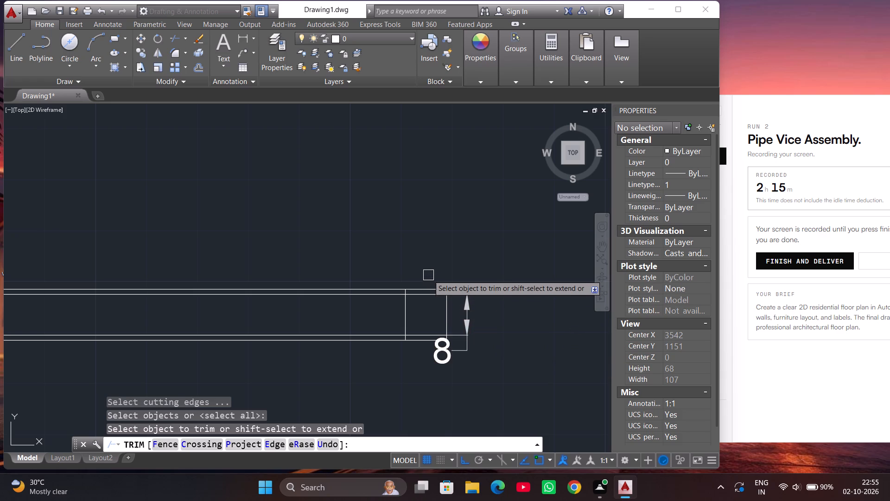
click(429, 288)
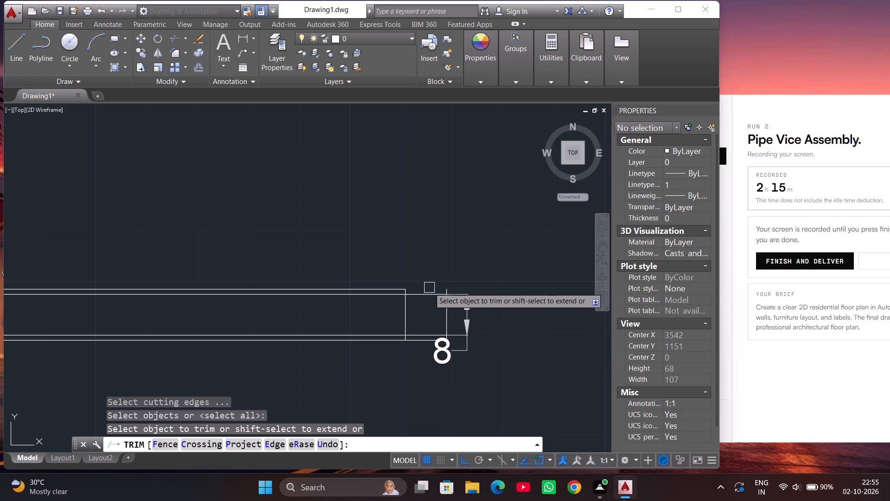
scroll(440, 285, up, 3)
click(463, 307)
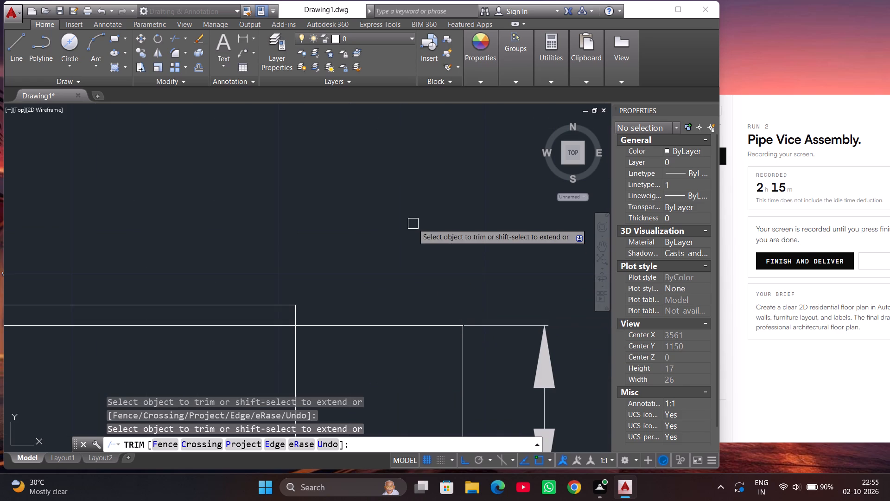
scroll(413, 224, down, 3)
scroll(400, 306, up, 3)
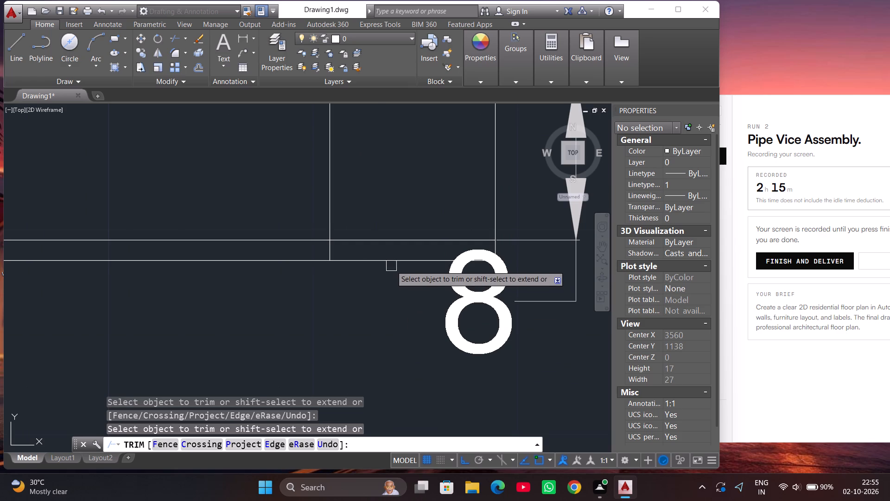
click(393, 262)
scroll(496, 251, up, 4)
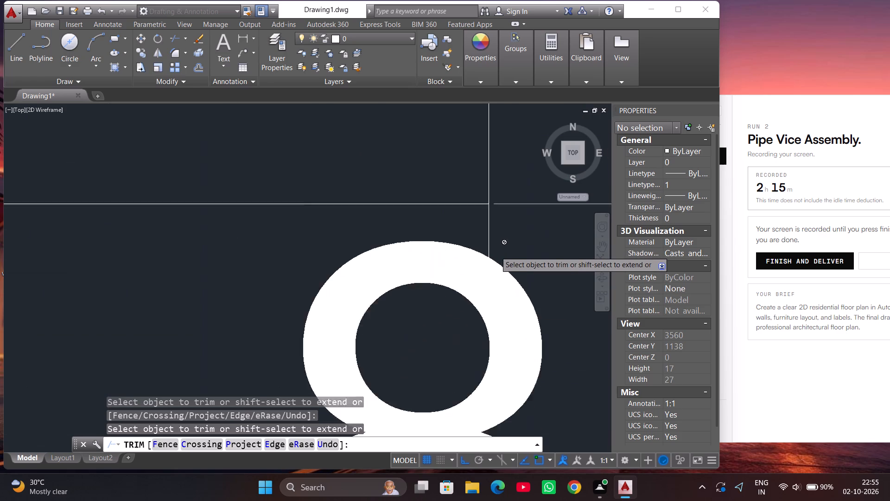
click(482, 228)
scroll(518, 229, down, 2)
scroll(523, 295, down, 2)
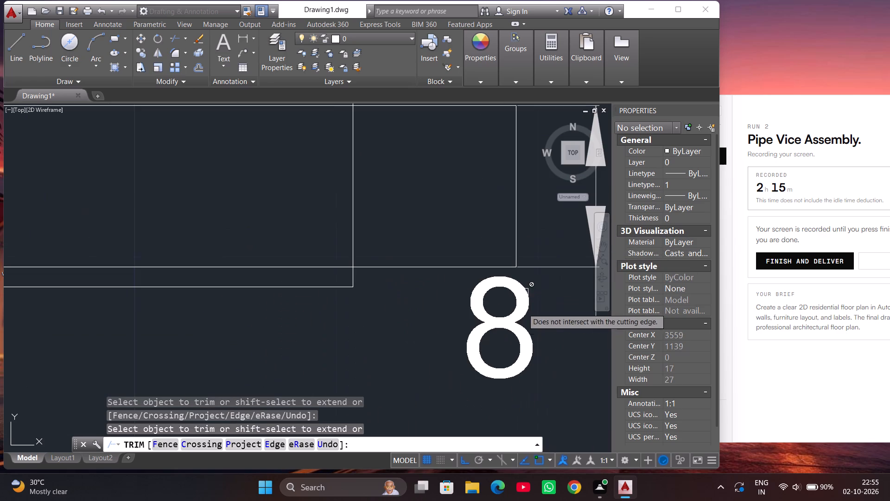
Trim away both inner offset lines across the bar's body, leaving them only in the reduced right end.
scroll(522, 331, down, 1)
click(386, 291)
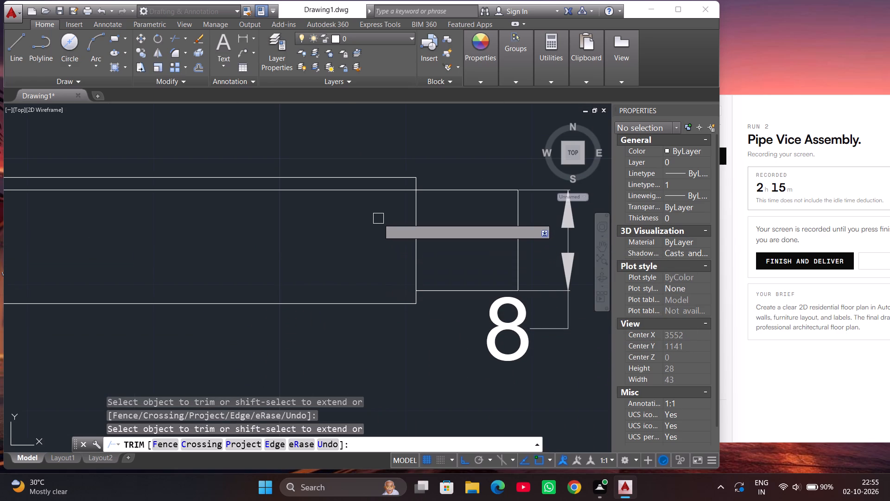
click(392, 193)
scroll(478, 276, down, 2)
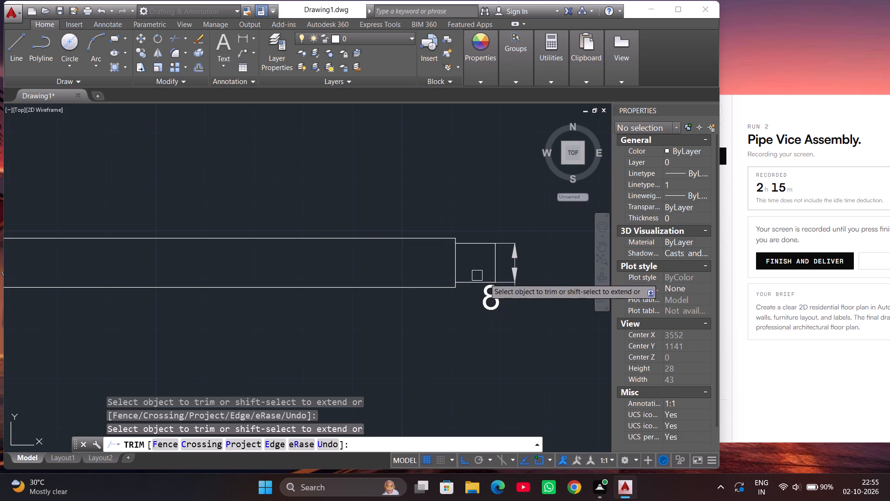
scroll(540, 271, down, 1)
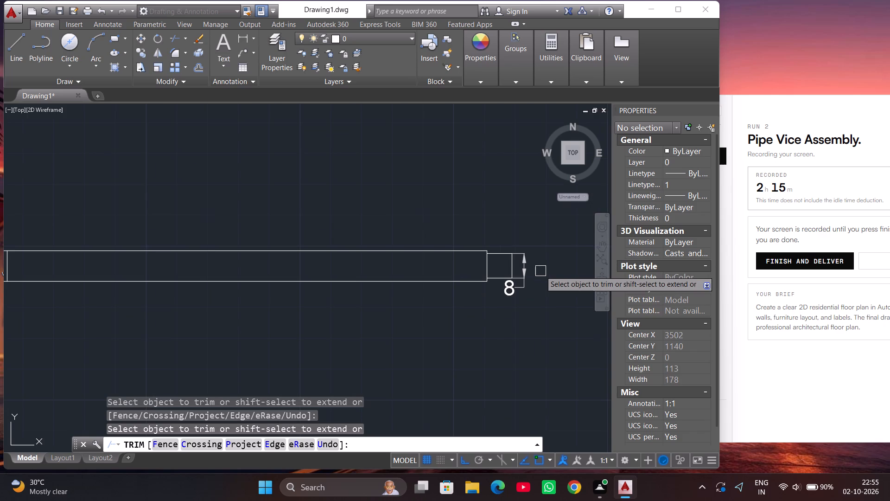
scroll(540, 271, down, 2)
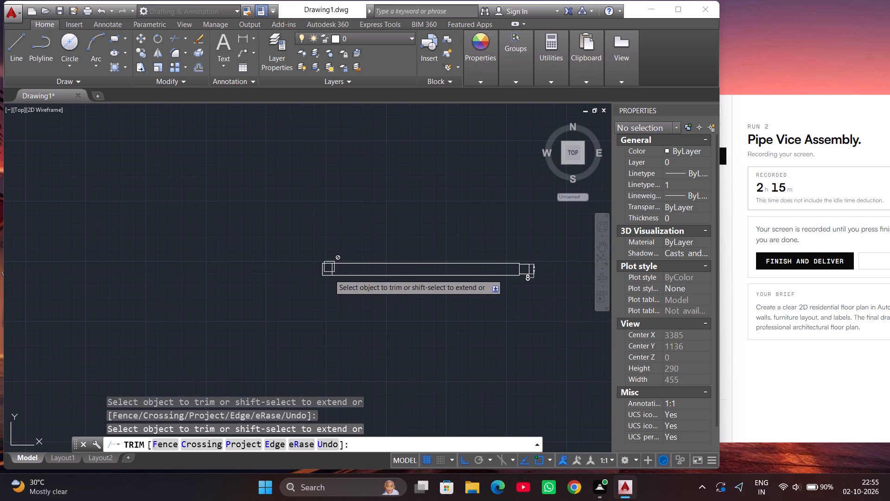
key(Escape)
key(Escape)
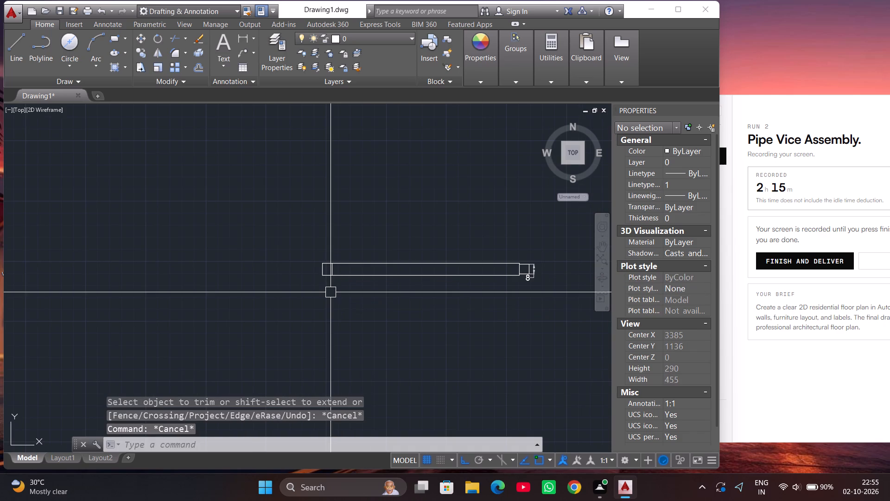
Offset the bar's lower edge inward by about 1 for the reduced left end.
scroll(327, 277, up, 3)
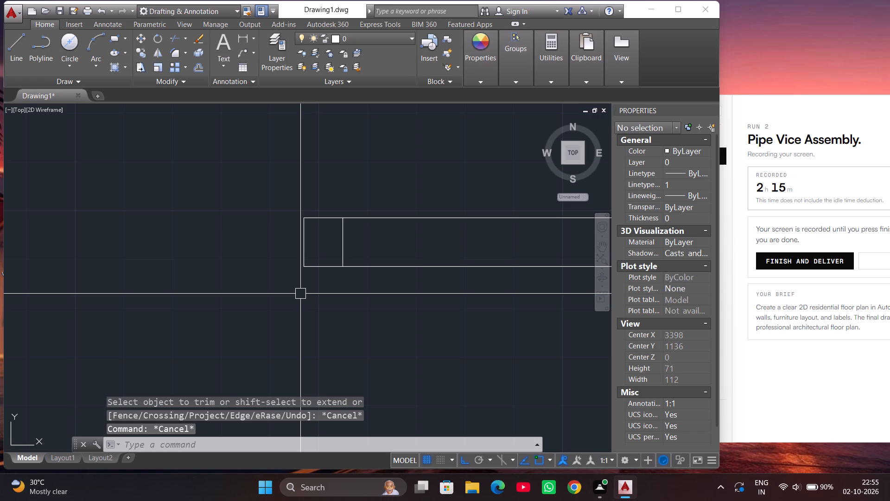
text(OF)
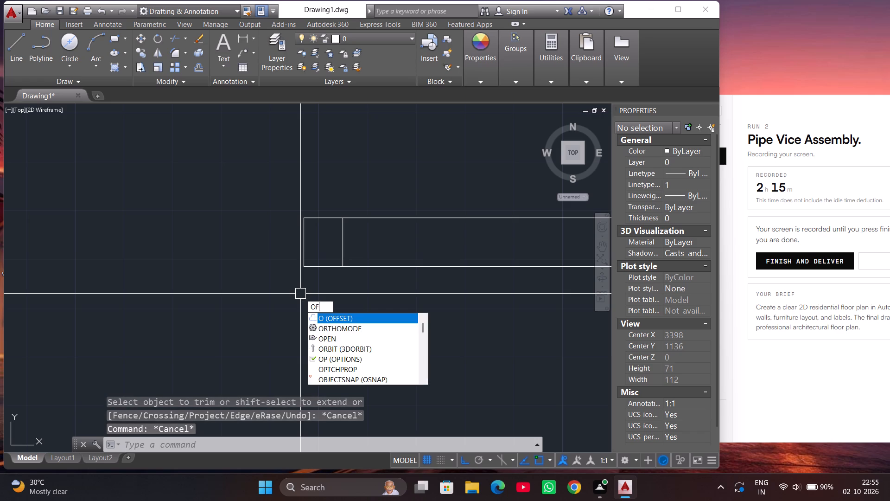
key(Return)
key(Return)
click(327, 270)
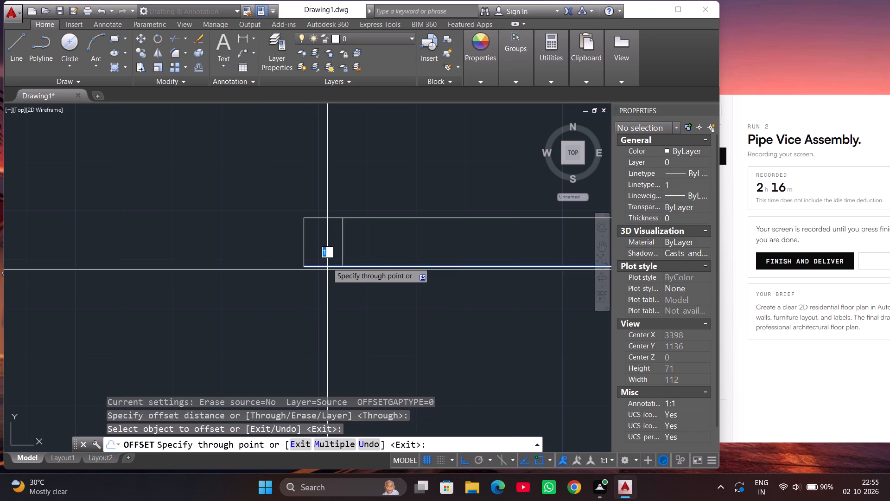
click(327, 261)
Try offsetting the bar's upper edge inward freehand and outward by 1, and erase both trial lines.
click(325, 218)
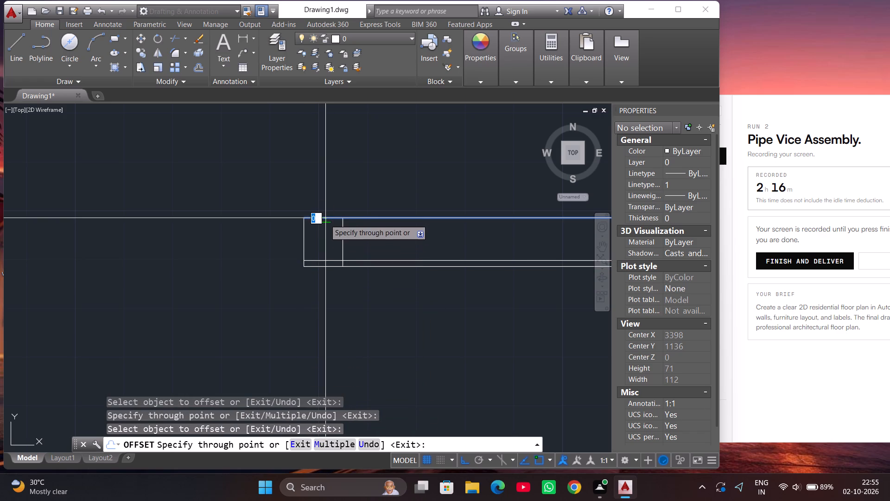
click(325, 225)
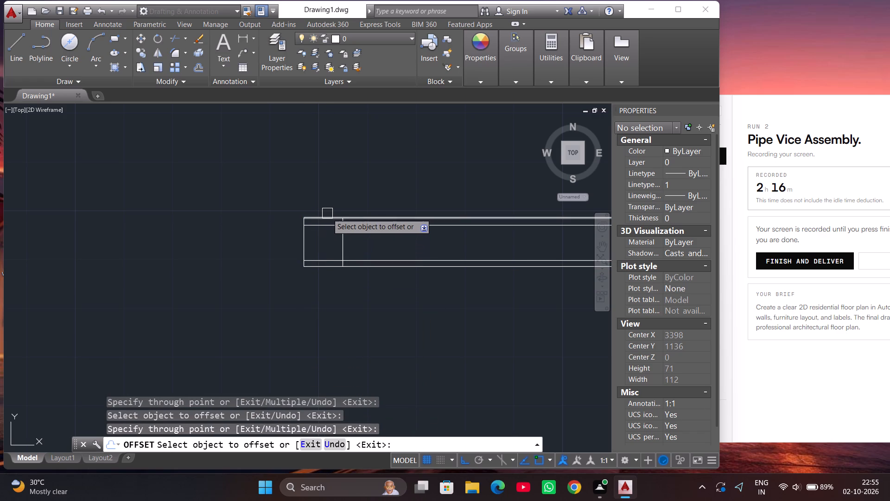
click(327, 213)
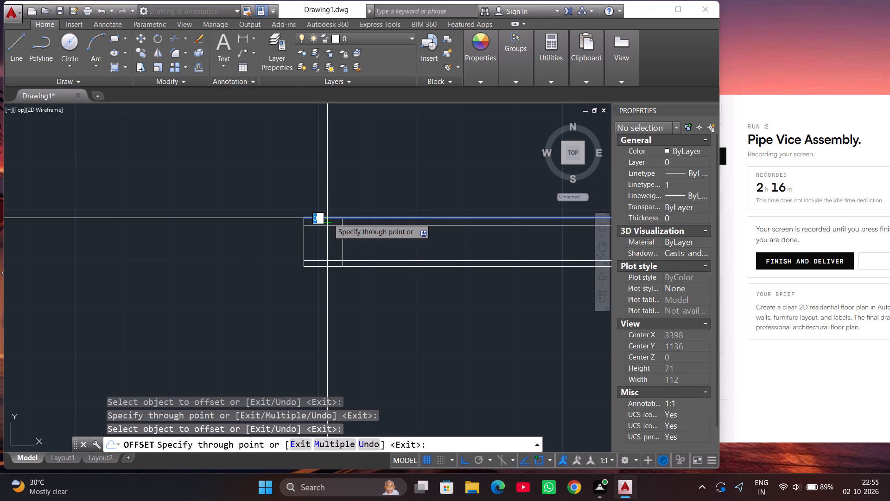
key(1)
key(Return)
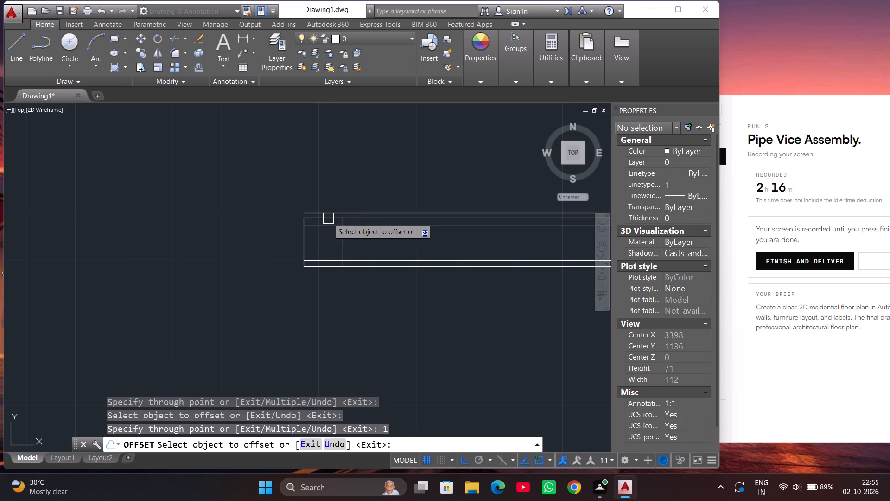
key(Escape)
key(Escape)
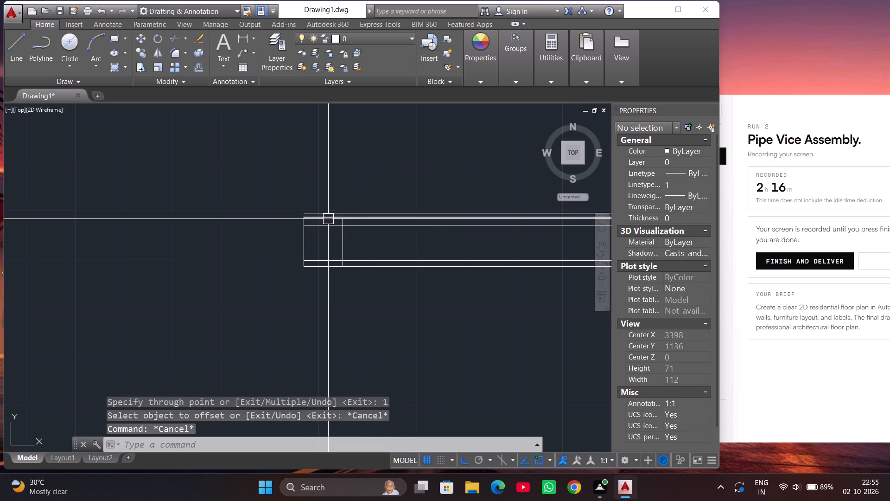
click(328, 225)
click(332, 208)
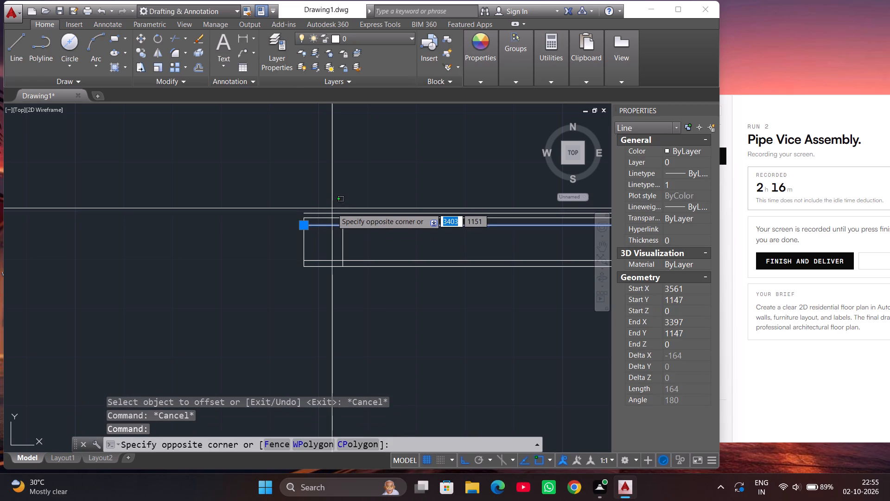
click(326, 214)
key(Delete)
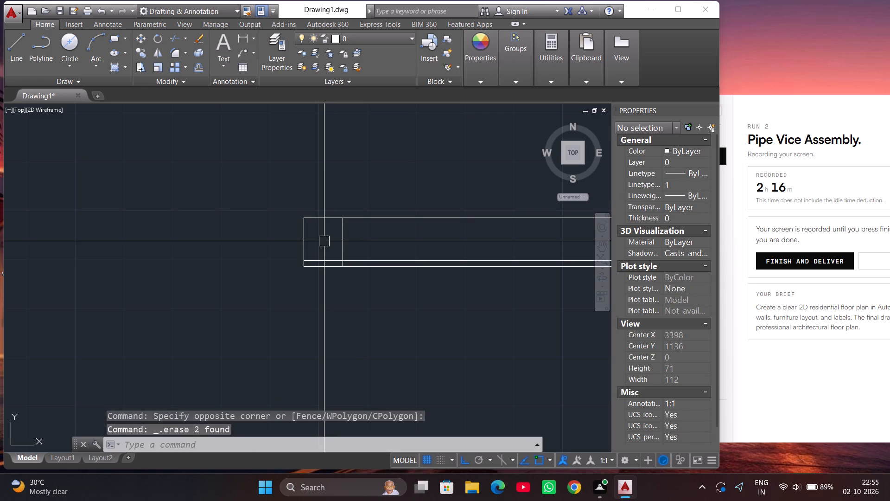
Offset the bar's upper edge inward by 1 for the reduced left end.
key(l)
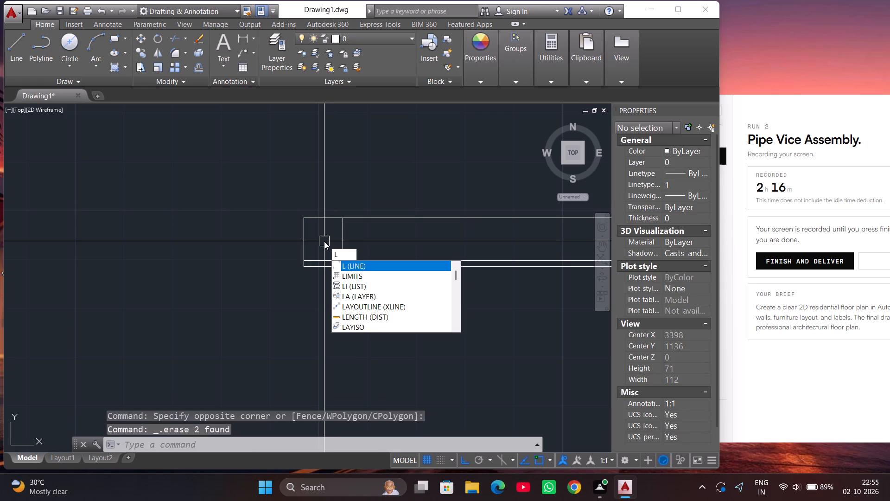
key(BackSpace)
key(o)
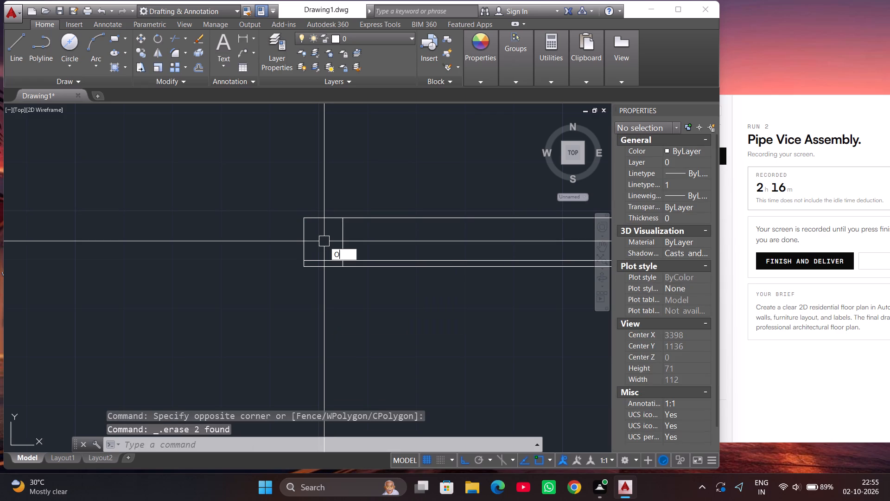
key(f)
key(Return)
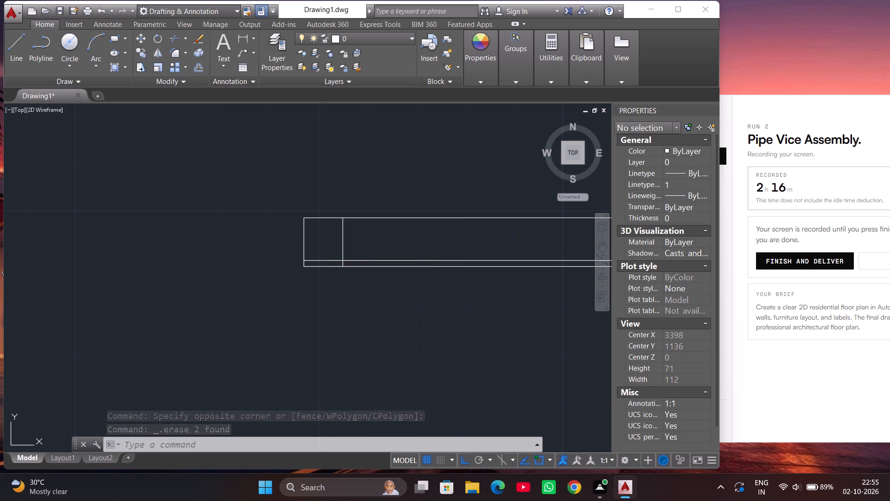
key(Return)
click(324, 222)
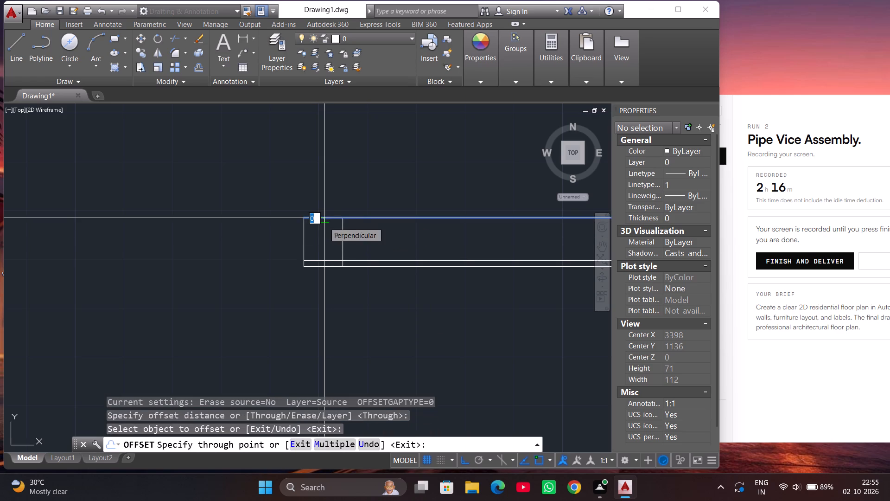
click(324, 223)
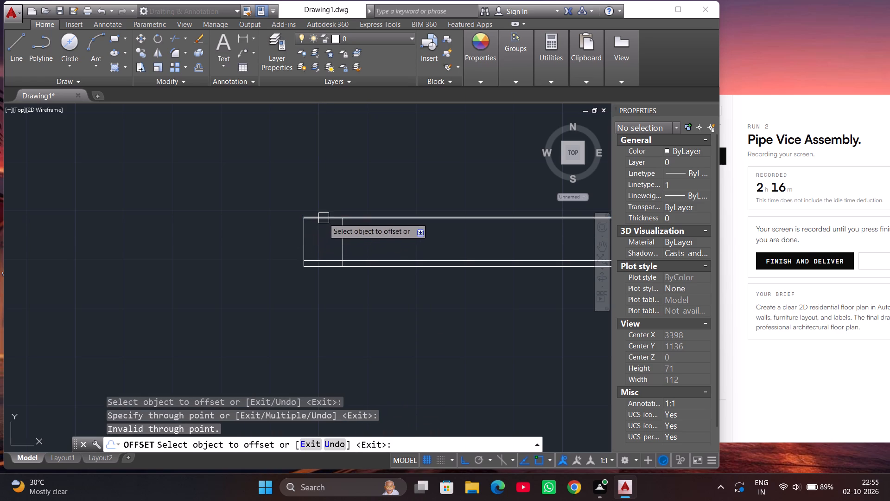
click(324, 218)
key(1)
key(Return)
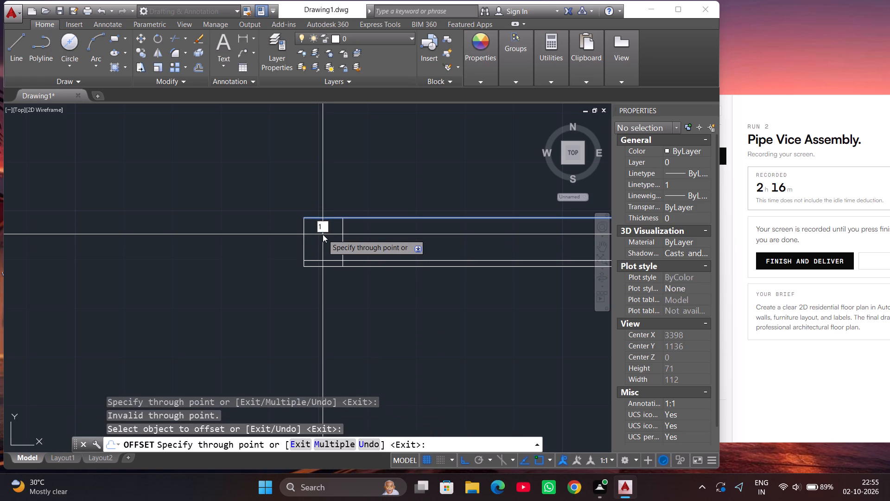
key(Escape)
key(Escape)
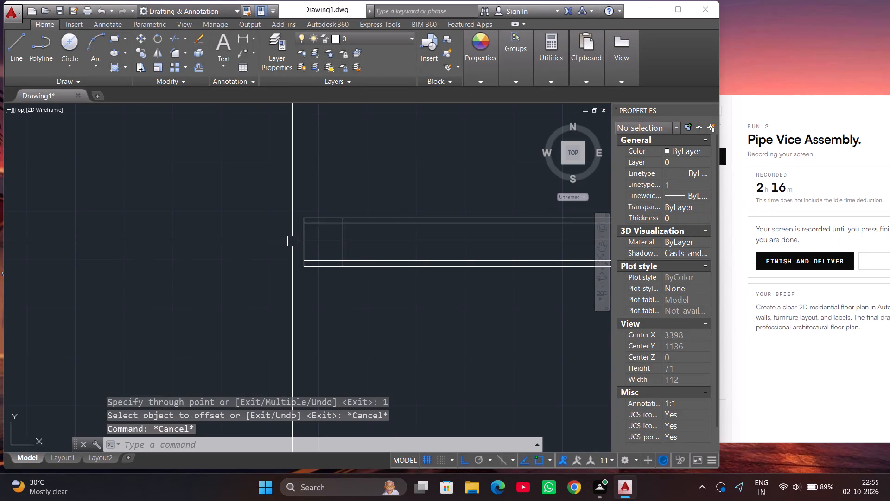
Trim the bar's left end to its reduced shape, removing the outer edges and overhangs beyond the shoulder and the inner lines across the body.
text(TR)
key(Return)
key(Return)
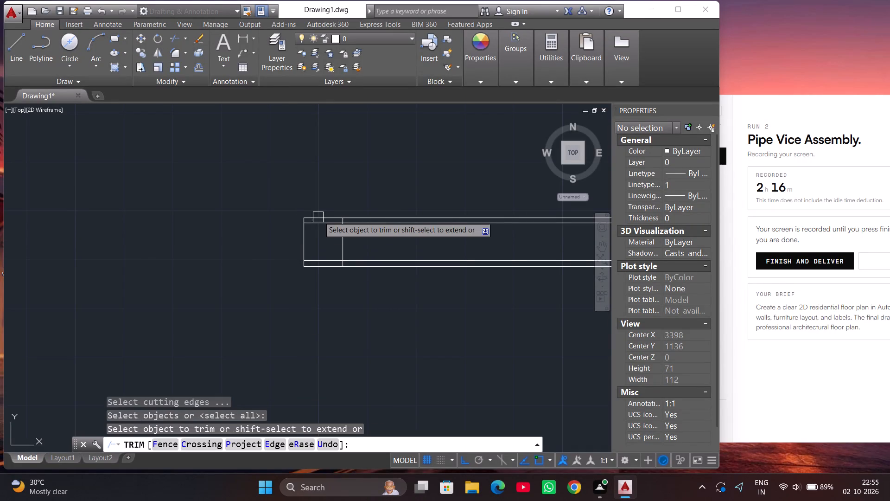
click(325, 215)
click(302, 216)
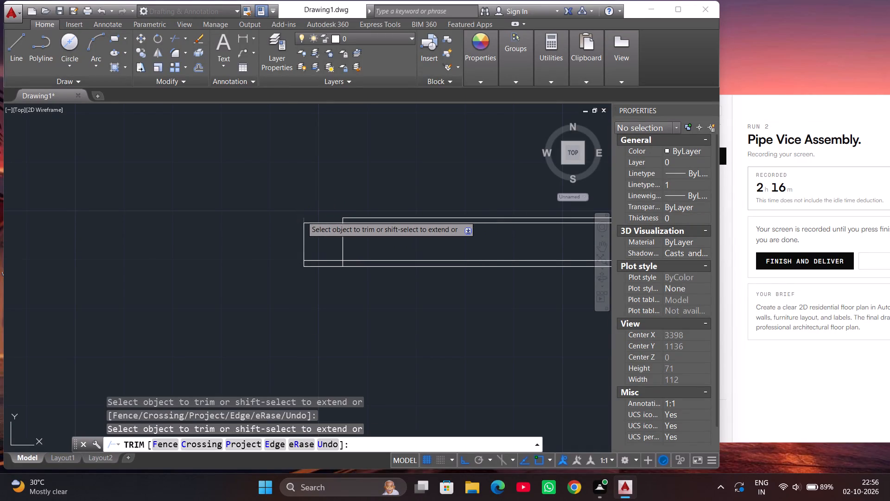
click(300, 264)
click(305, 268)
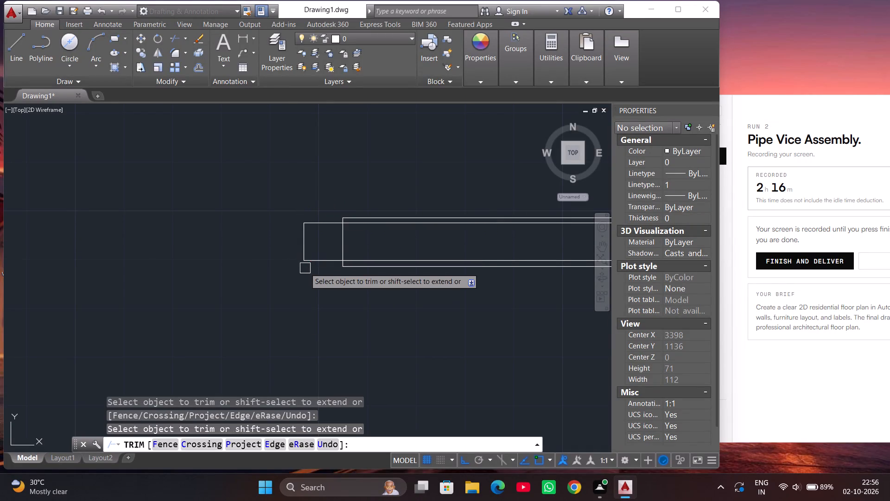
scroll(273, 257, down, 1)
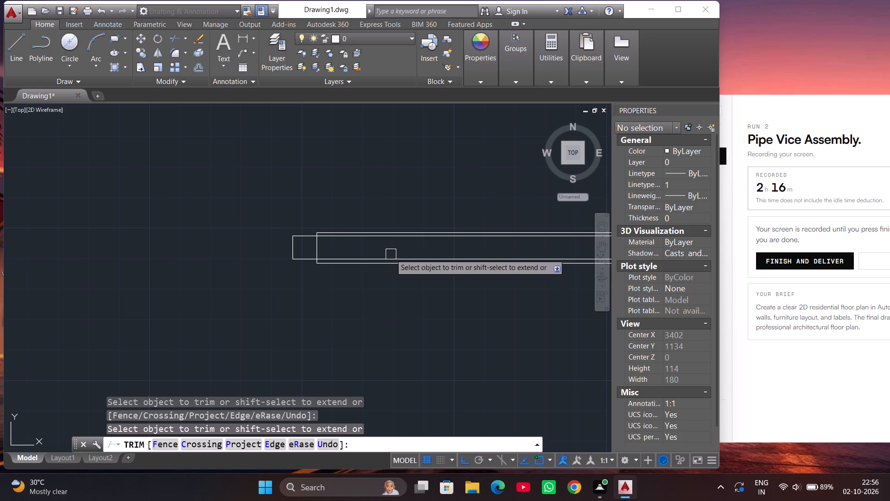
click(390, 256)
click(394, 240)
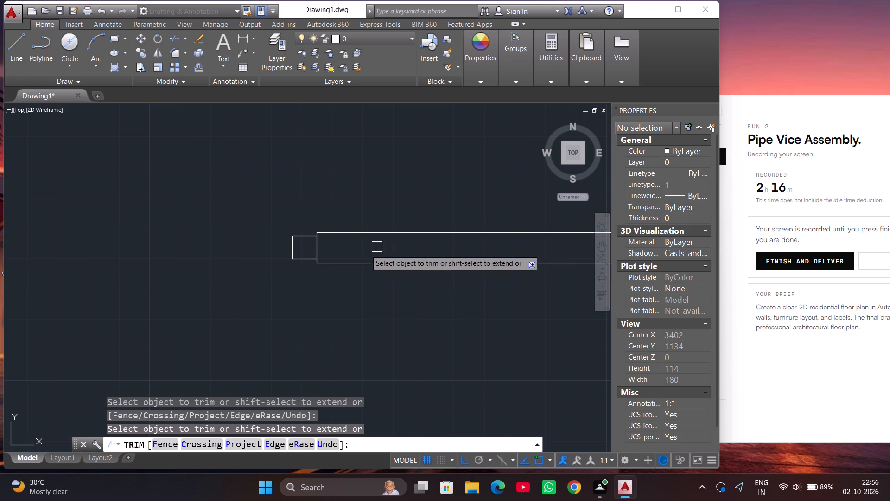
scroll(232, 261, down, 2)
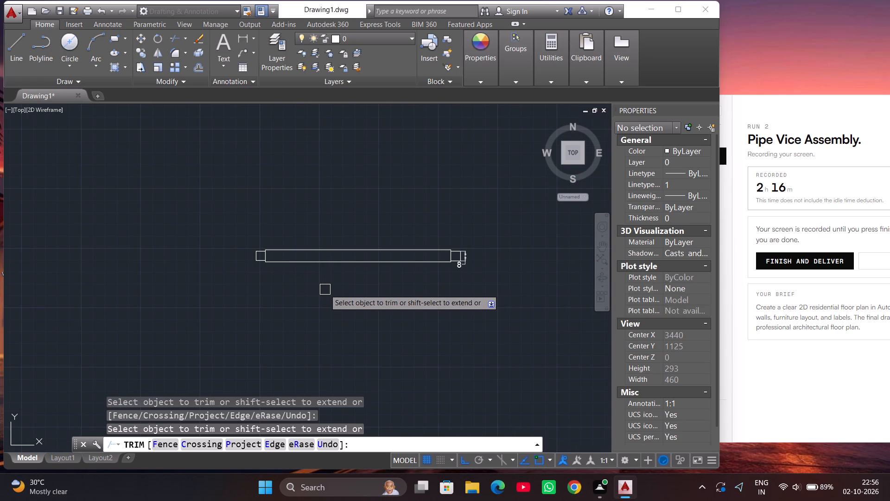
key(Escape)
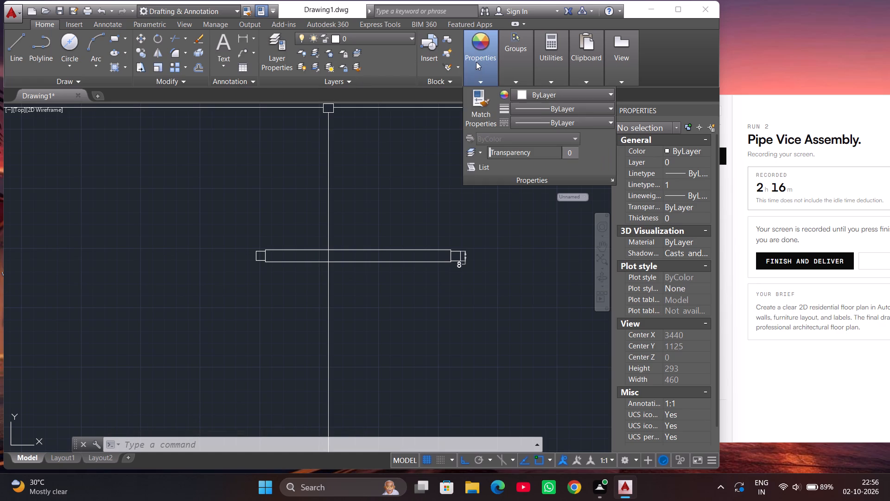
Draw a horizontal centre line about 177 long through the bar's mid-height in the CENTER2 linetype, overhanging both ends.
click(539, 121)
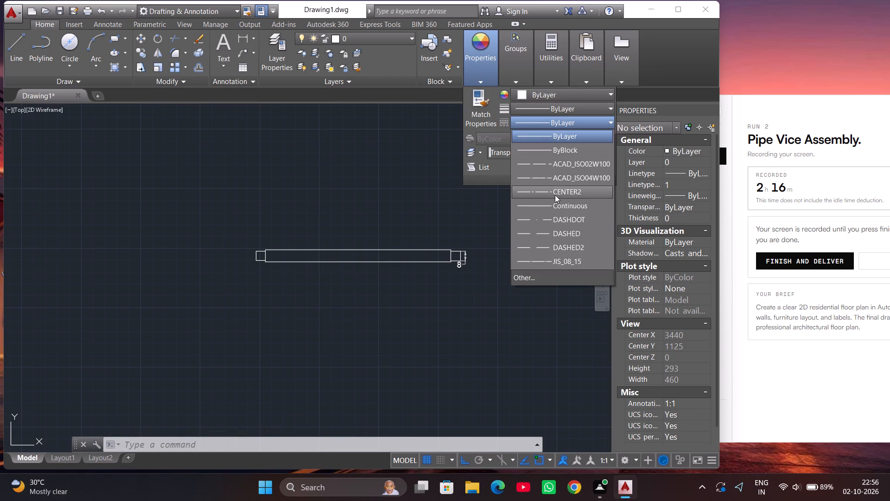
click(555, 195)
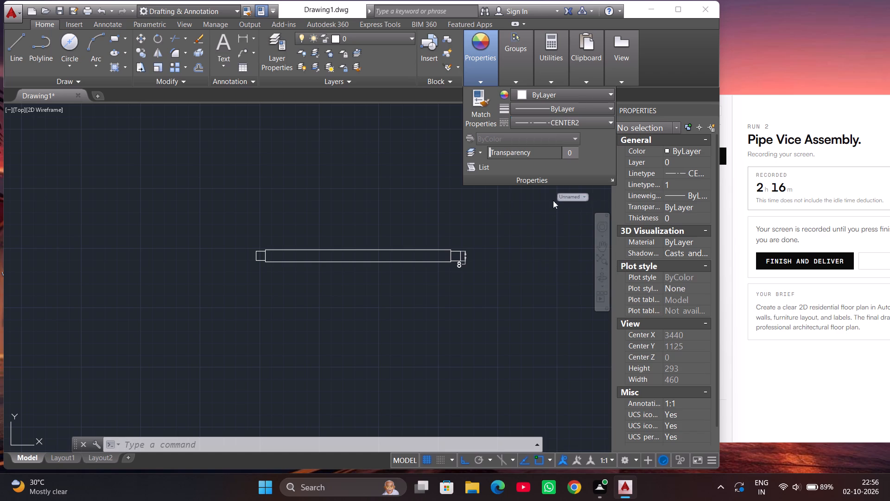
scroll(285, 269, up, 3)
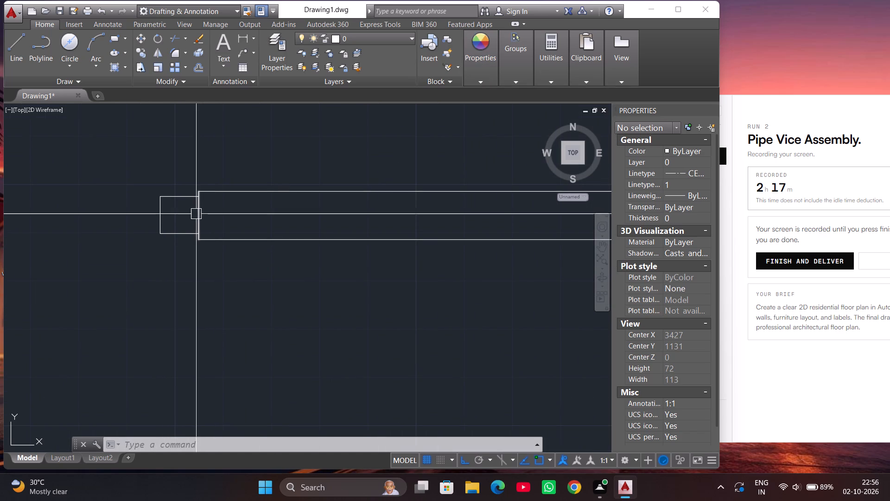
key(l)
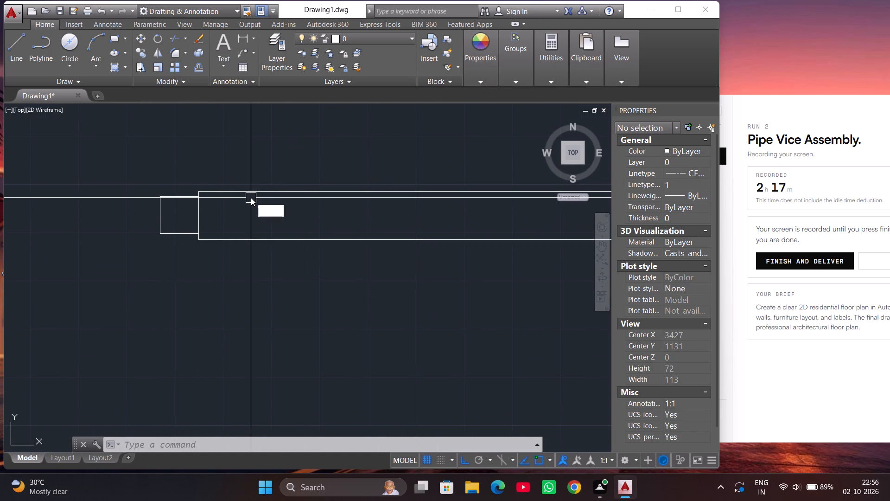
key(Return)
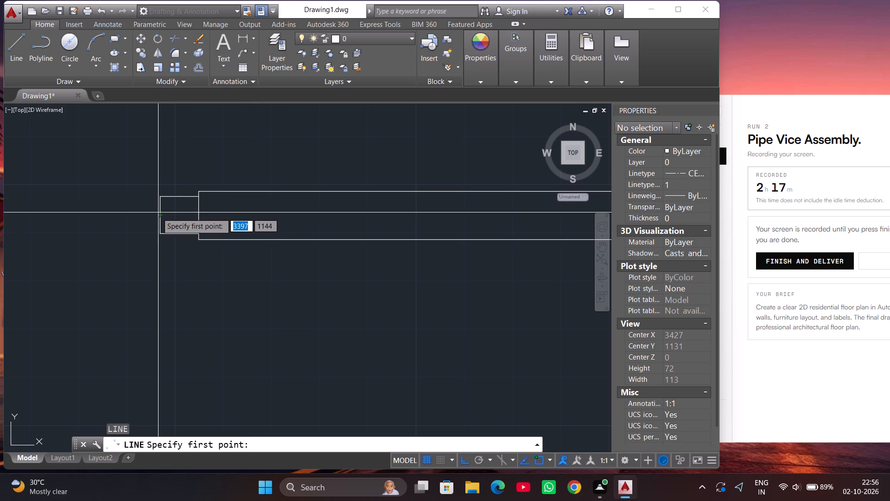
click(145, 216)
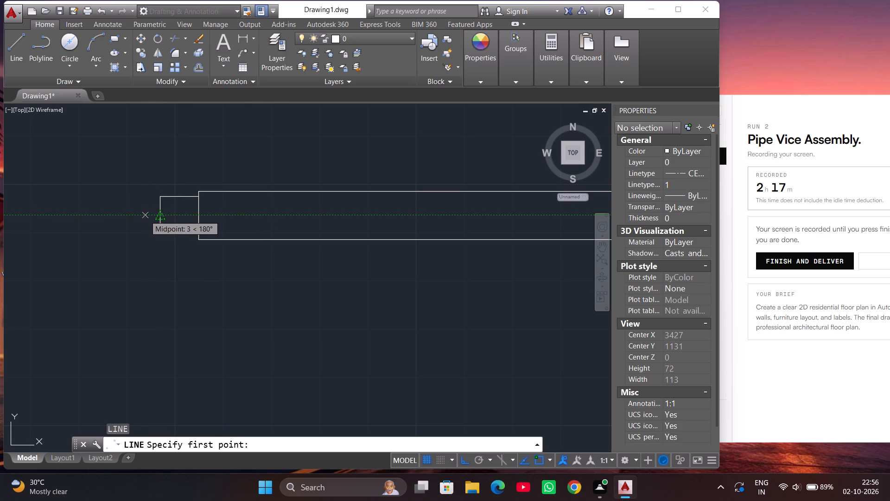
scroll(145, 216, down, 1)
scroll(195, 216, down, 3)
scroll(321, 215, up, 2)
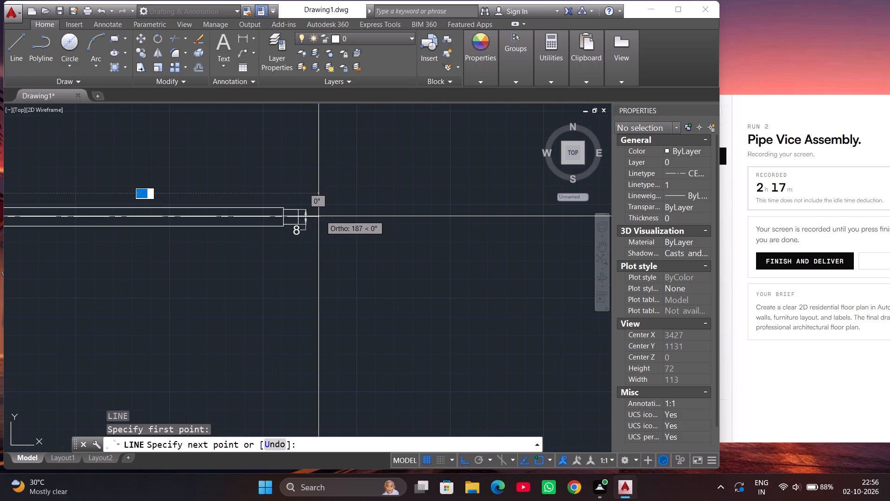
scroll(309, 217, up, 4)
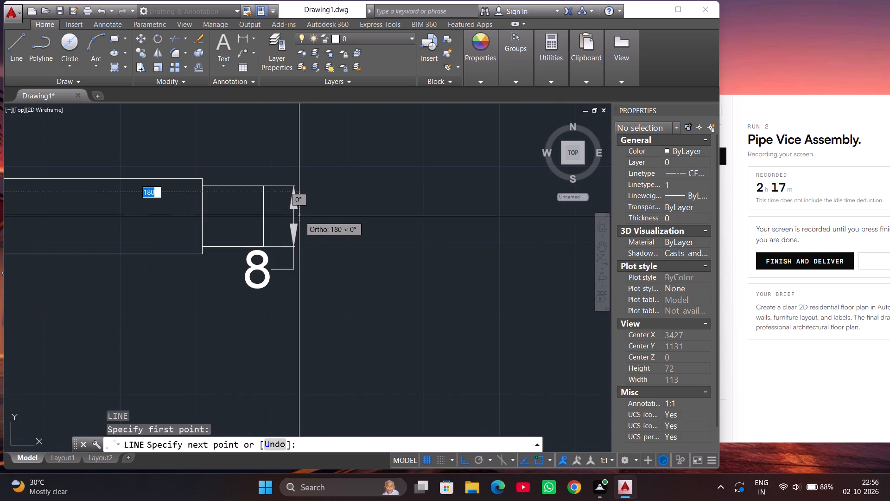
click(281, 216)
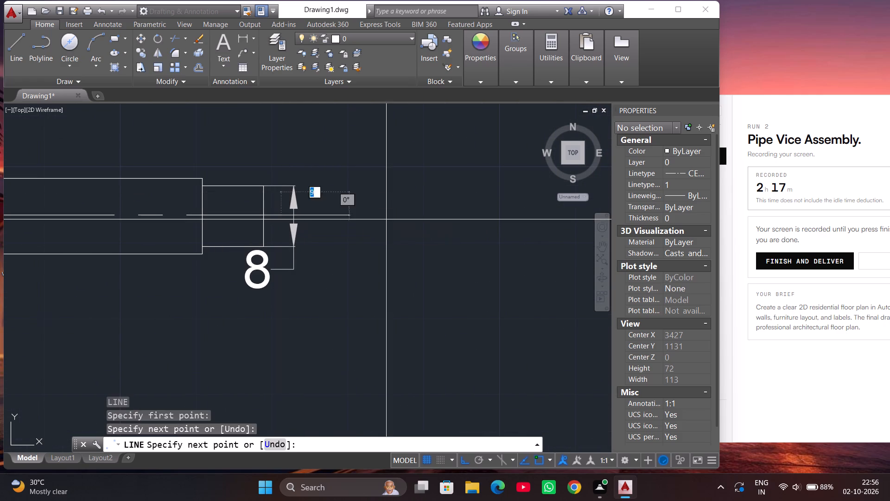
scroll(411, 219, down, 2)
key(Escape)
scroll(435, 243, down, 1)
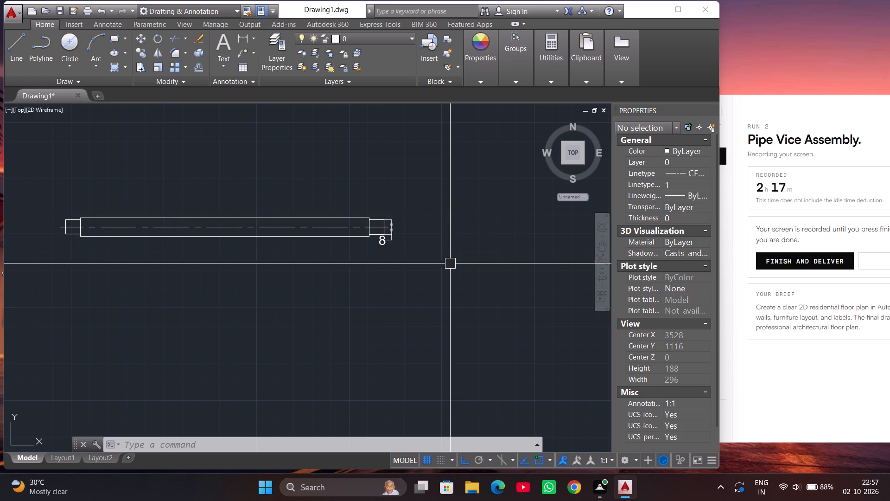
Change the bar's centre line to colour 9.
click(353, 226)
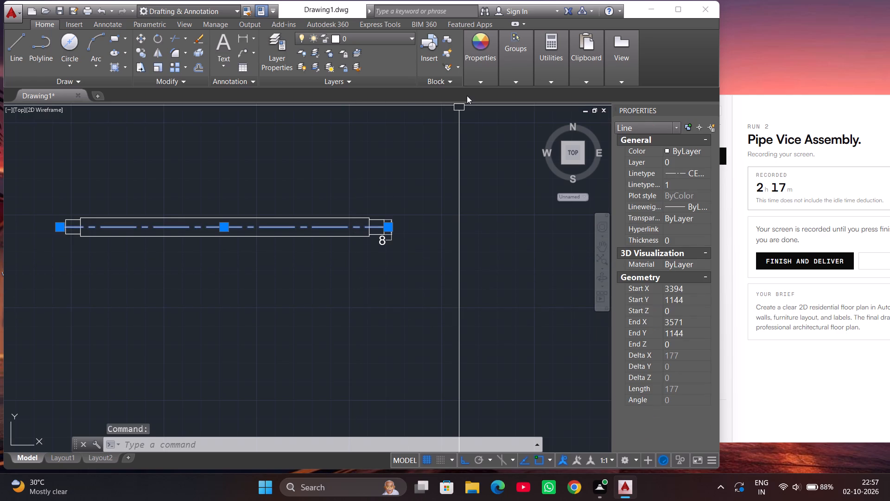
click(477, 84)
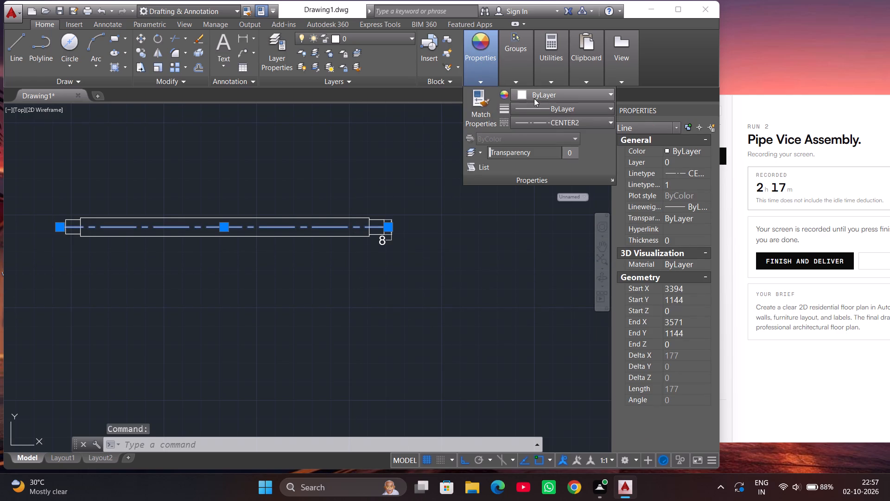
click(534, 98)
click(617, 212)
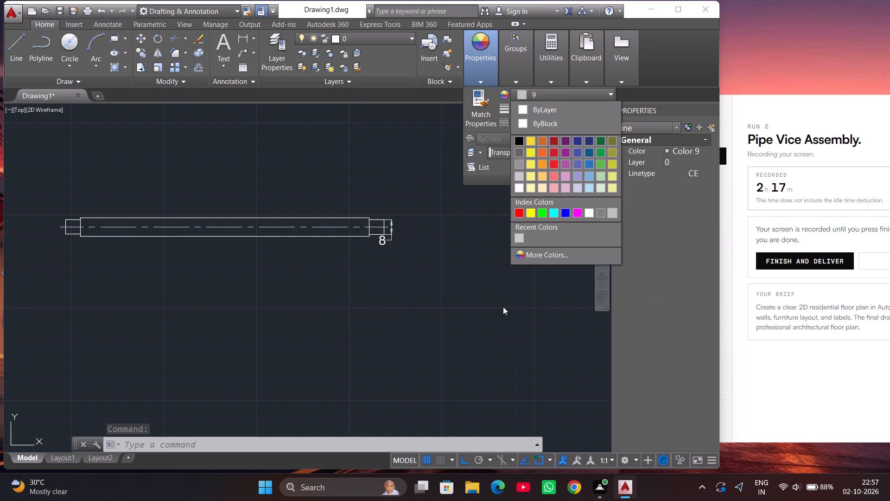
click(503, 307)
click(503, 307)
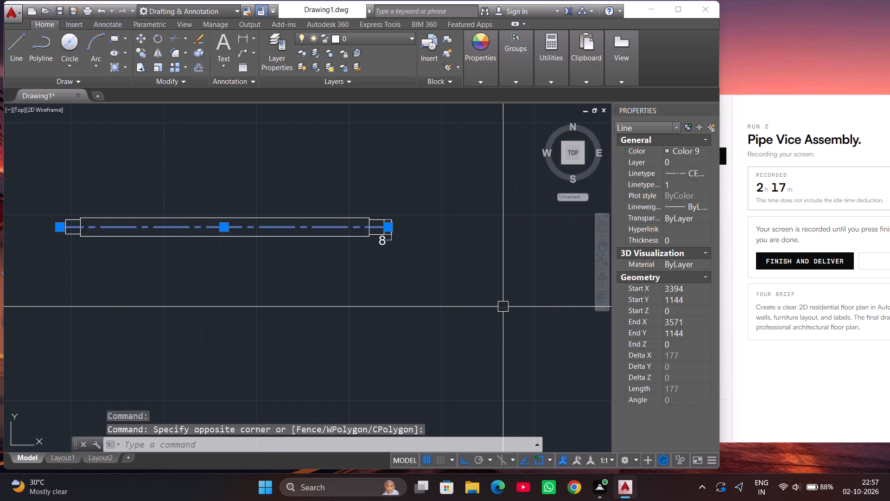
key(Escape)
scroll(539, 296, down, 1)
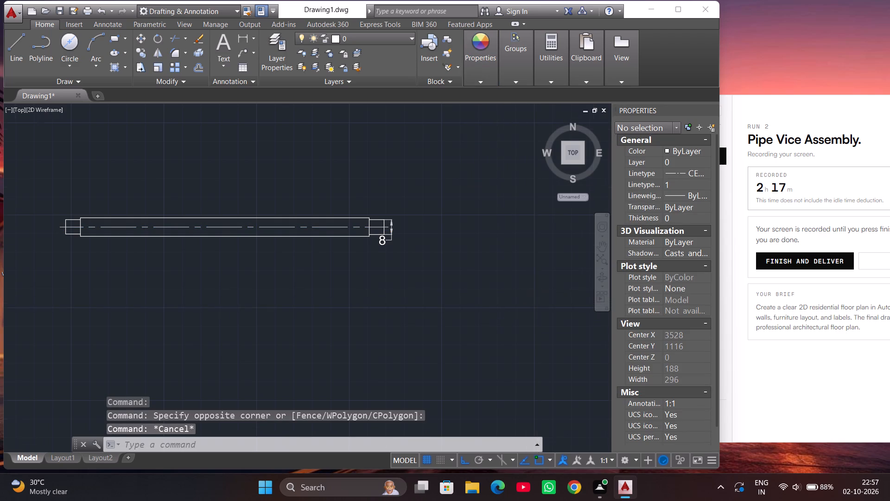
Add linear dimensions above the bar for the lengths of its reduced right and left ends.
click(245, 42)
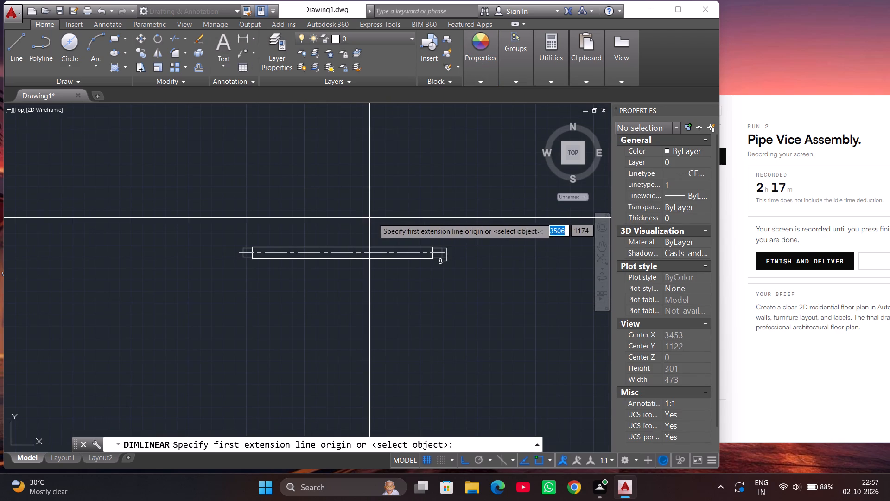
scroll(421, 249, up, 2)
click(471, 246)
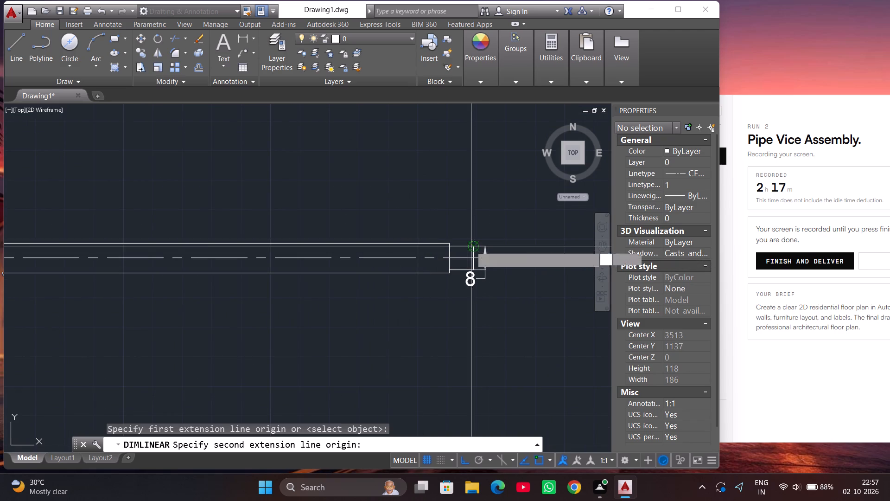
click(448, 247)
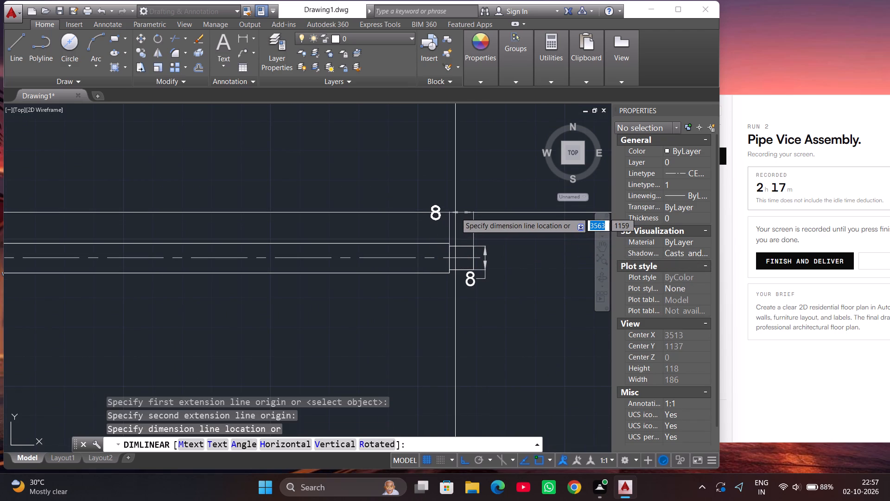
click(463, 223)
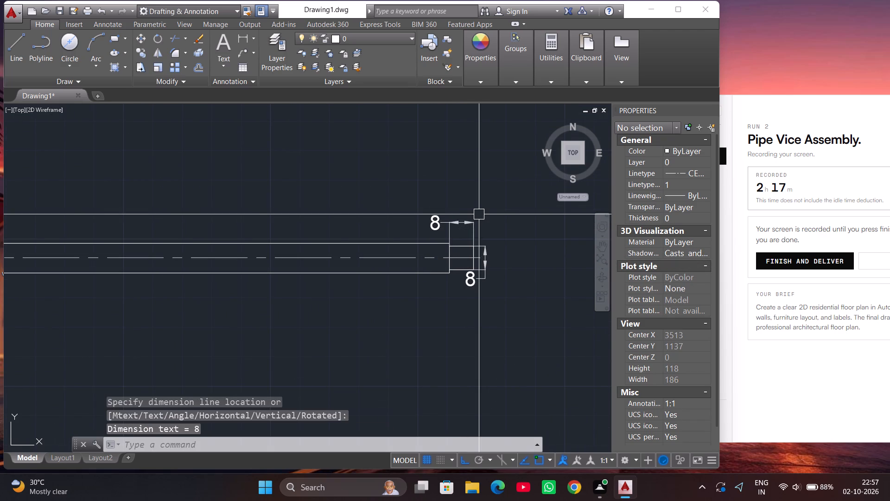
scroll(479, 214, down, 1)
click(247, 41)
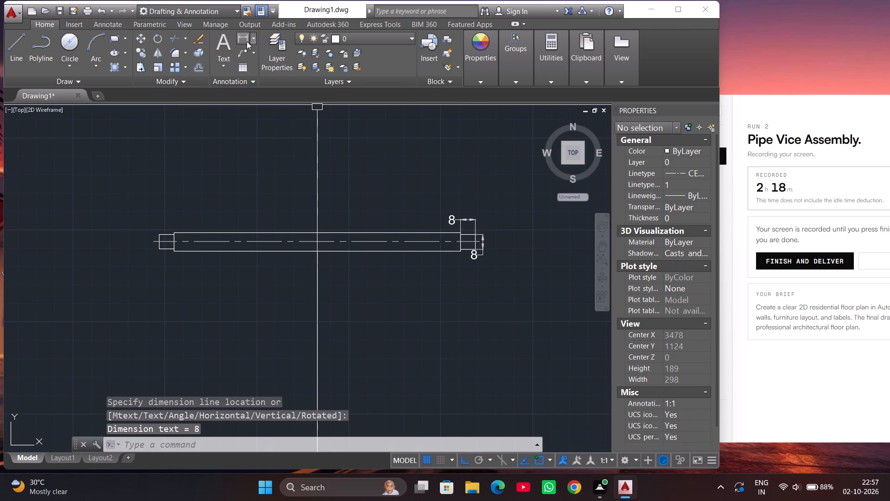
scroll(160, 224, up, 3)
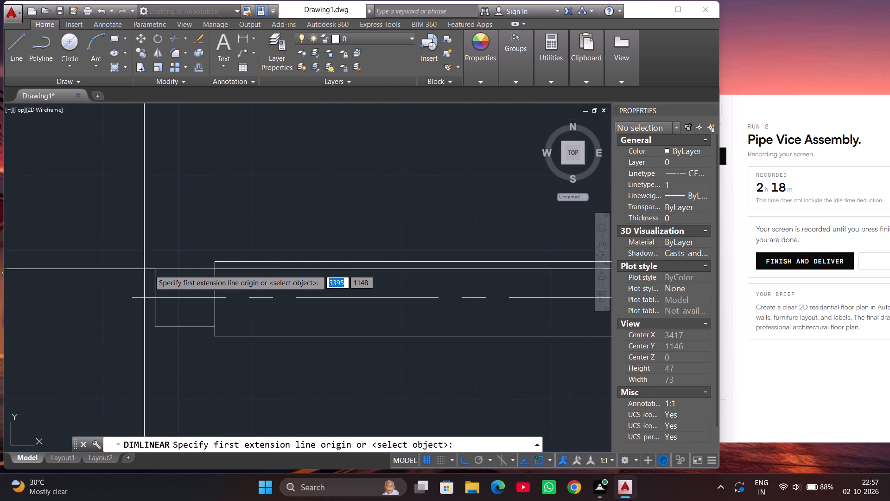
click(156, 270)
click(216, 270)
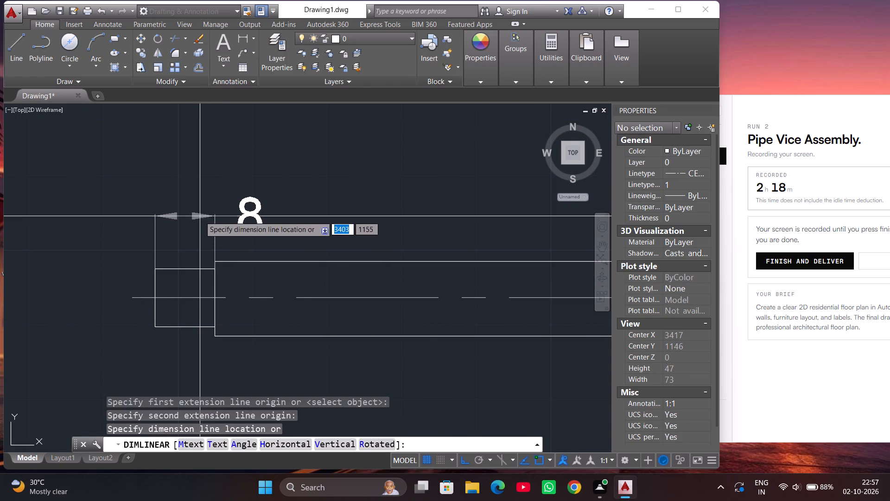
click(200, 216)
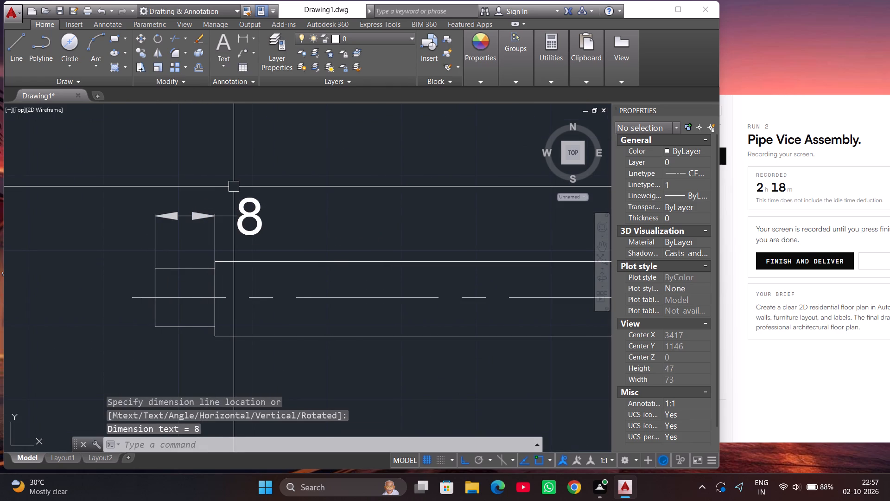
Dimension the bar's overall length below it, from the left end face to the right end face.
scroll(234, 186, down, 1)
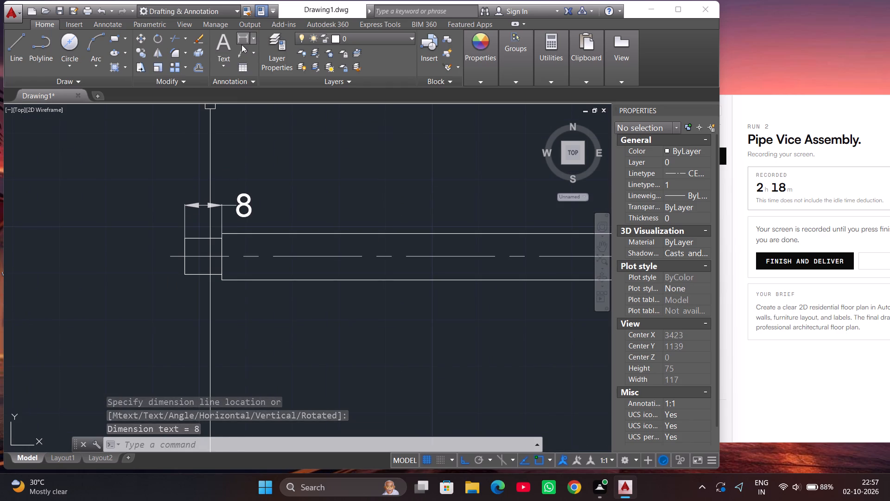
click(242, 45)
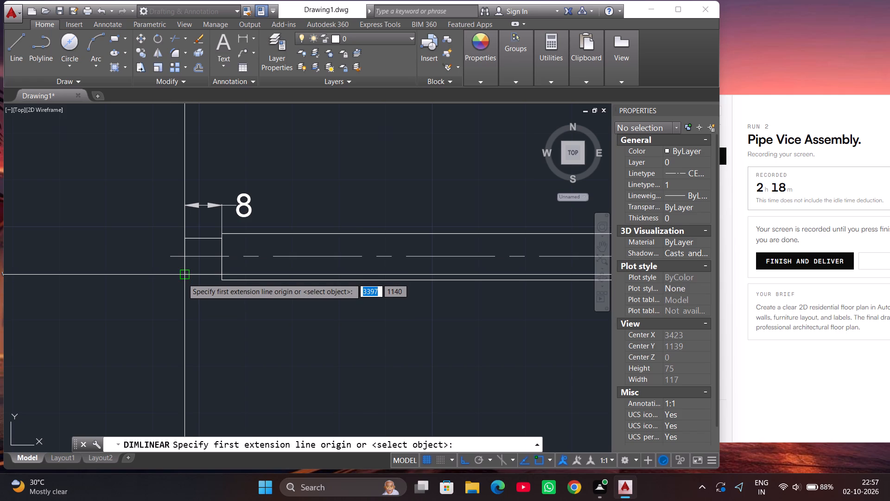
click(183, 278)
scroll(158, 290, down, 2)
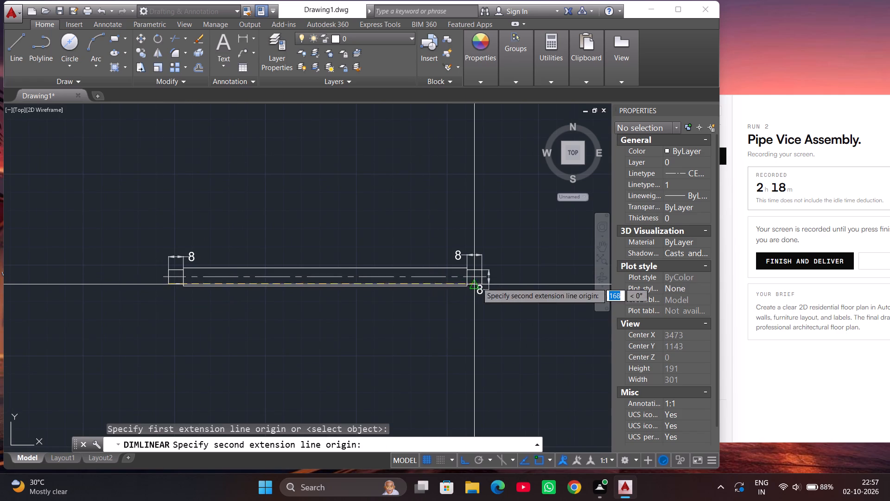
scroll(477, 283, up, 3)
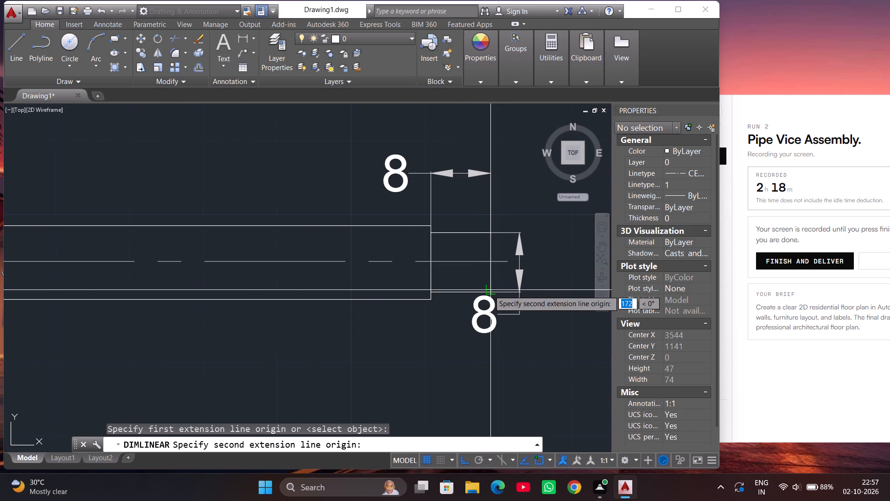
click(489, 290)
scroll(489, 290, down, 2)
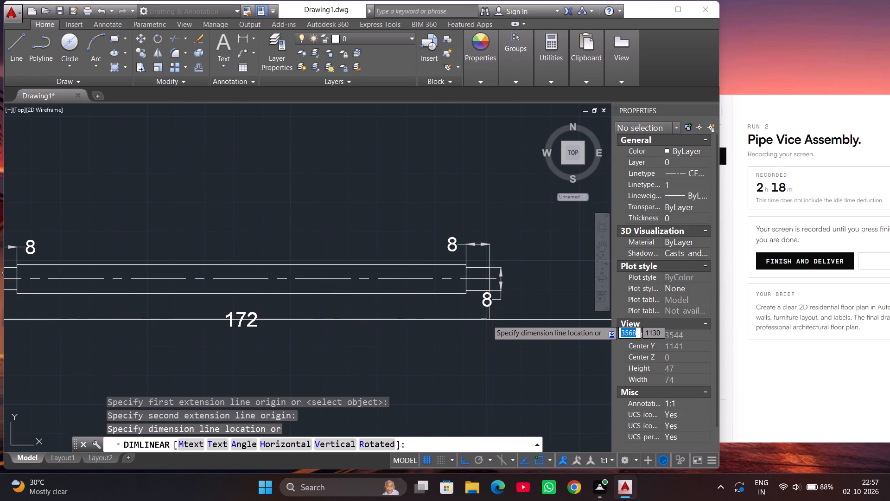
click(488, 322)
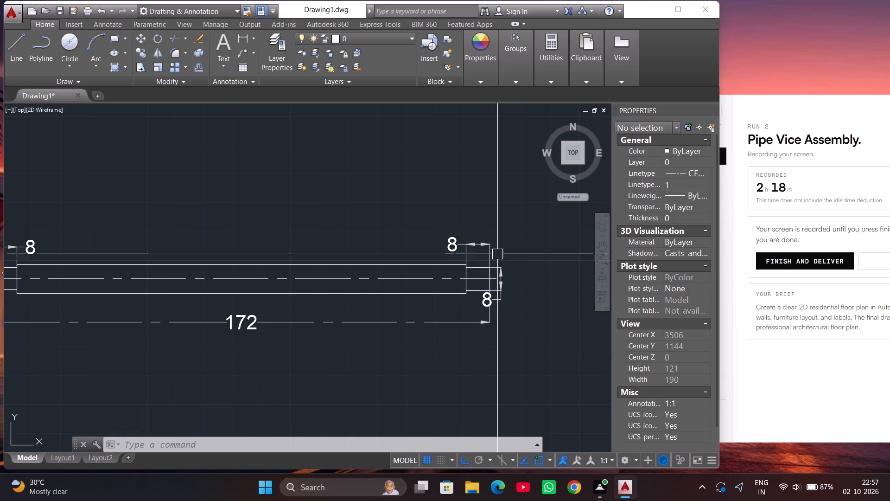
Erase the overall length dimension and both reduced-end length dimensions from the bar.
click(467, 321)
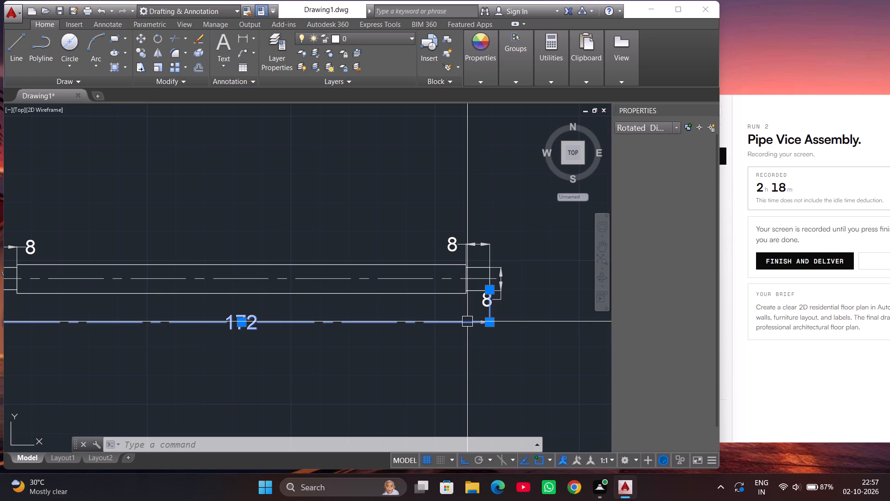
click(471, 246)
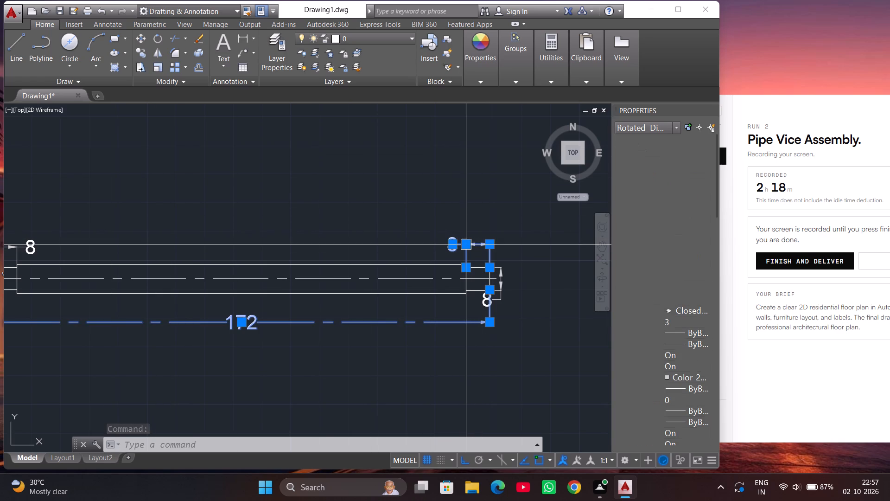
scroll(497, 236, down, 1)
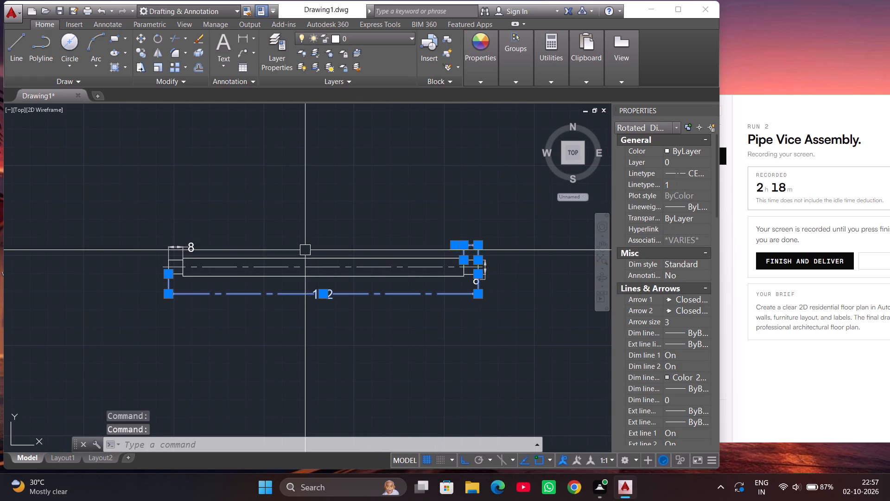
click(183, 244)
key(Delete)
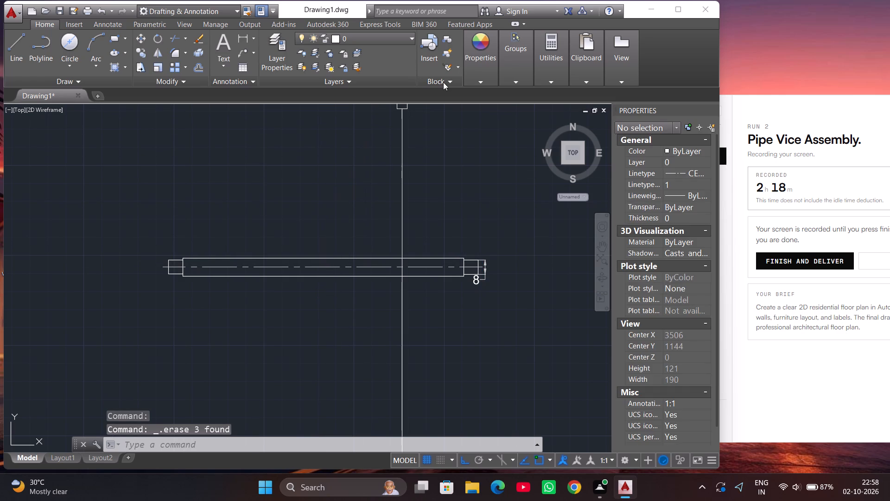
Set the current linetype to ByLayer.
click(481, 64)
click(543, 119)
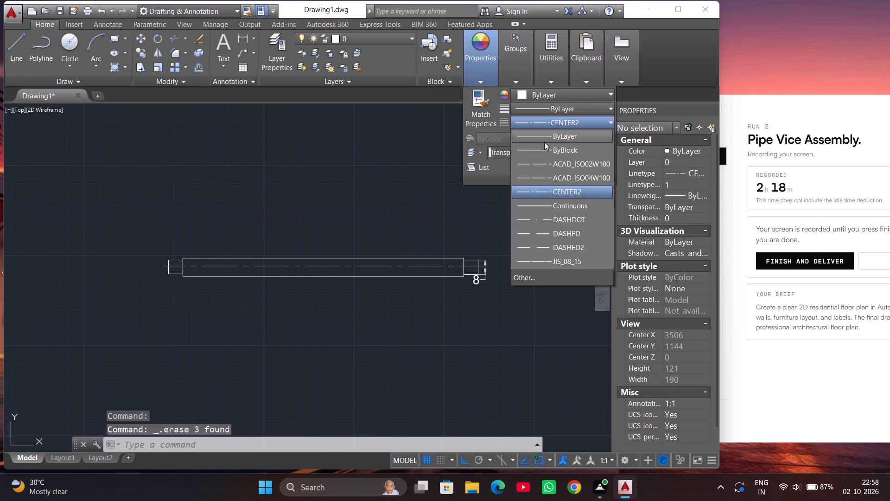
click(546, 137)
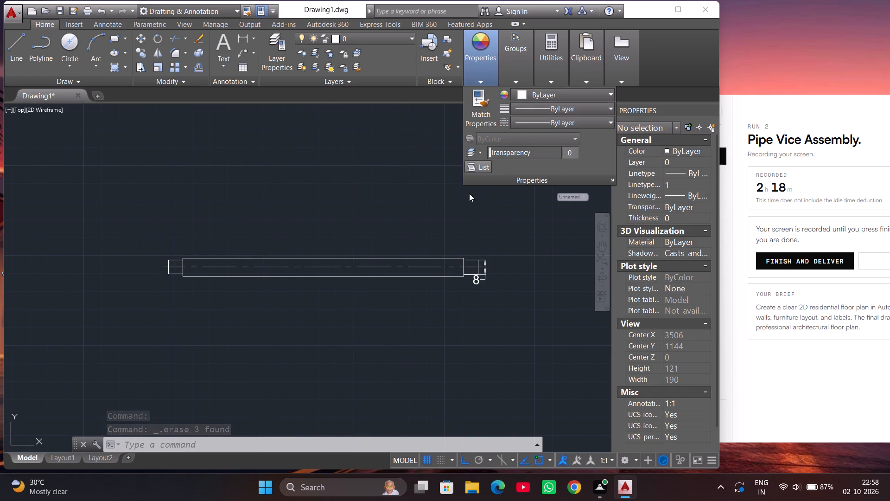
Add a linear dimension above the bar for the length of its left reduced end.
key(Escape)
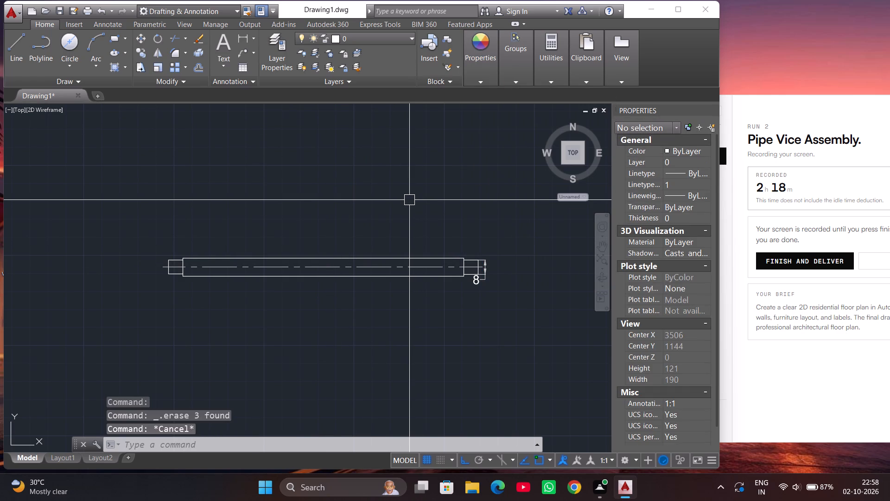
click(248, 39)
scroll(172, 256, up, 3)
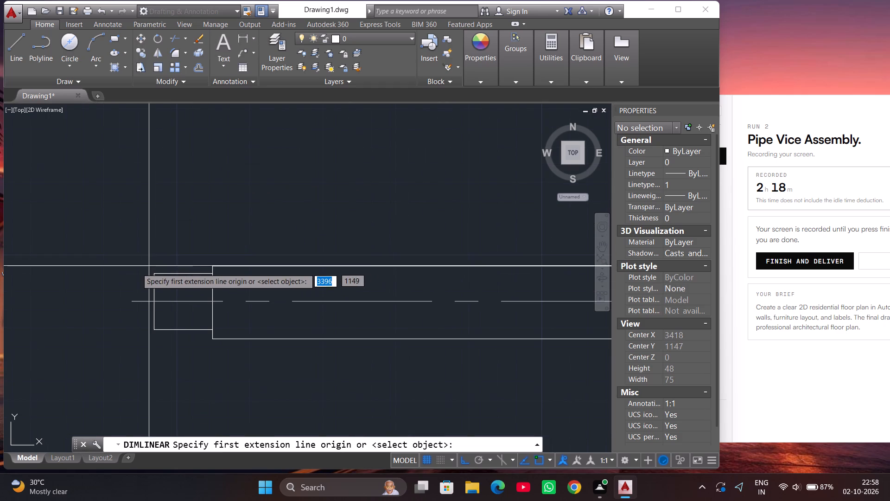
click(154, 272)
click(215, 273)
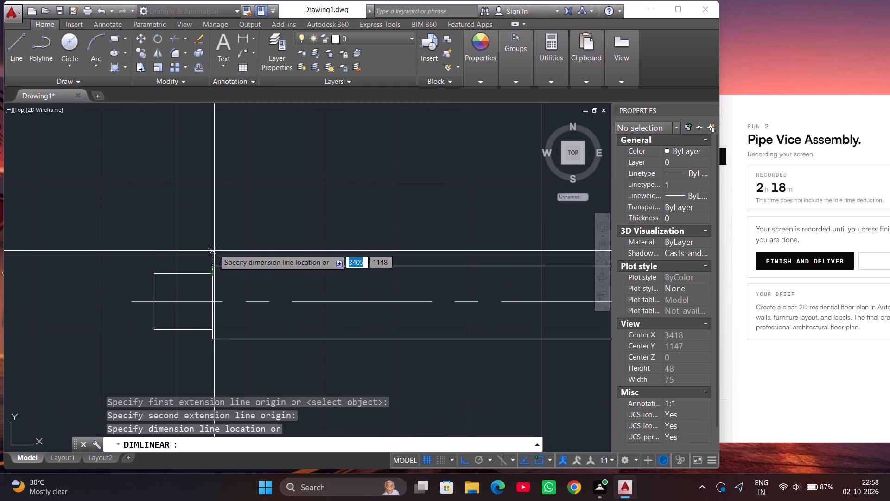
click(212, 233)
scroll(95, 237, down, 1)
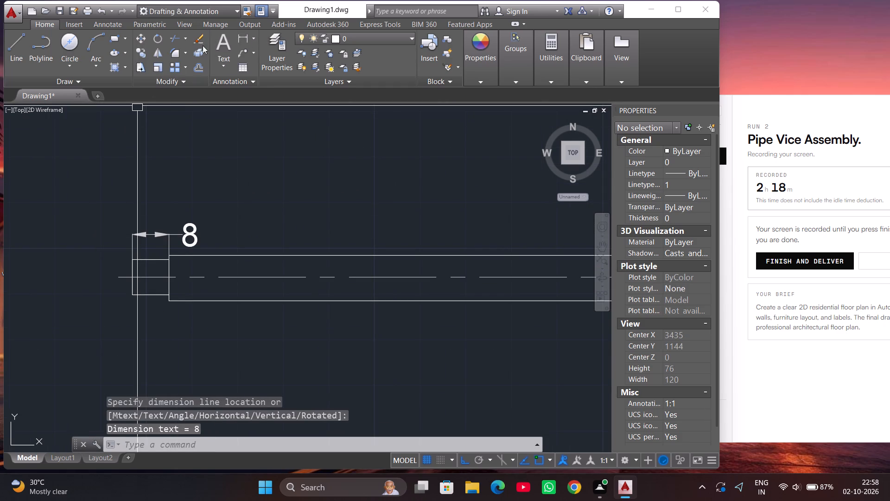
Add a linear dimension above the bar for the length of its right reduced end.
click(241, 40)
scroll(80, 138, down, 2)
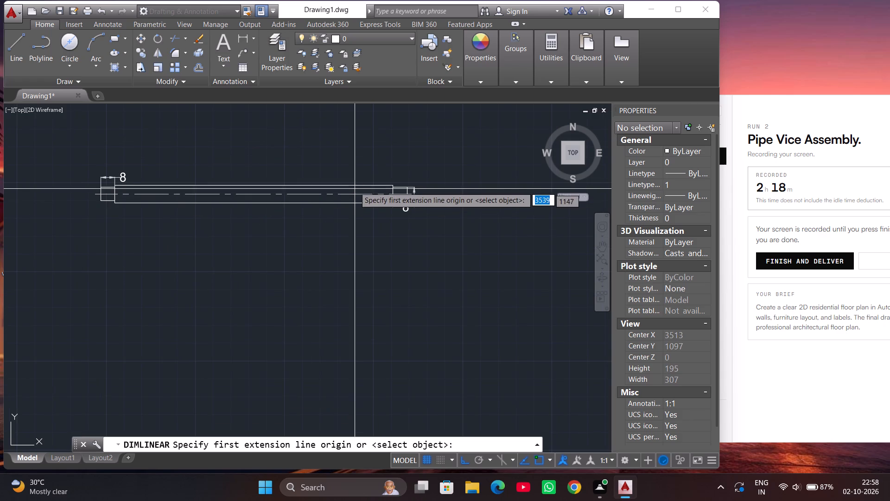
scroll(355, 161, up, 1)
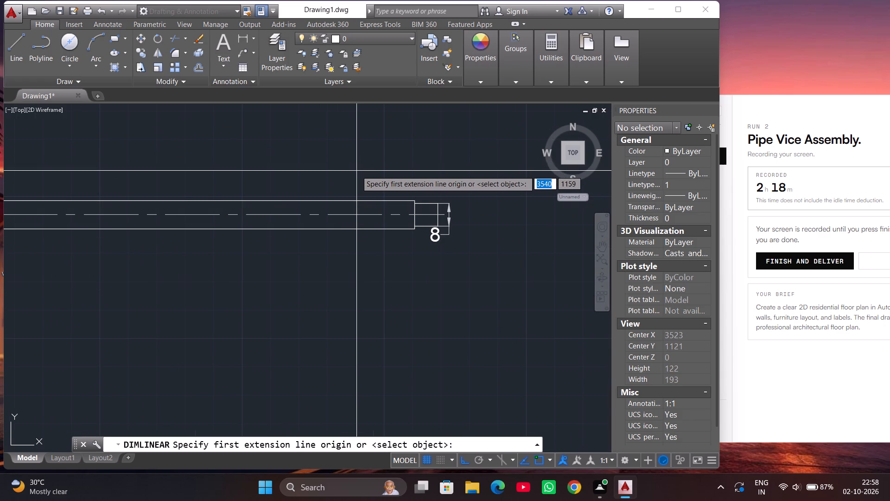
scroll(444, 203, up, 3)
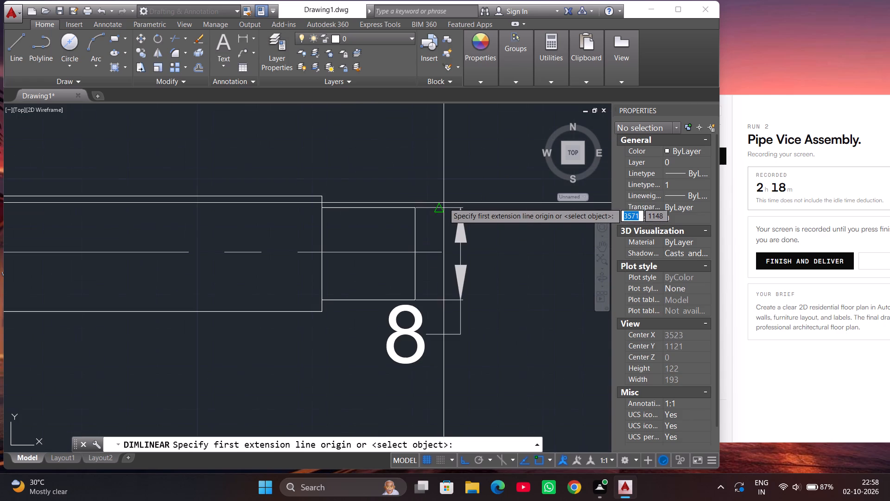
click(418, 207)
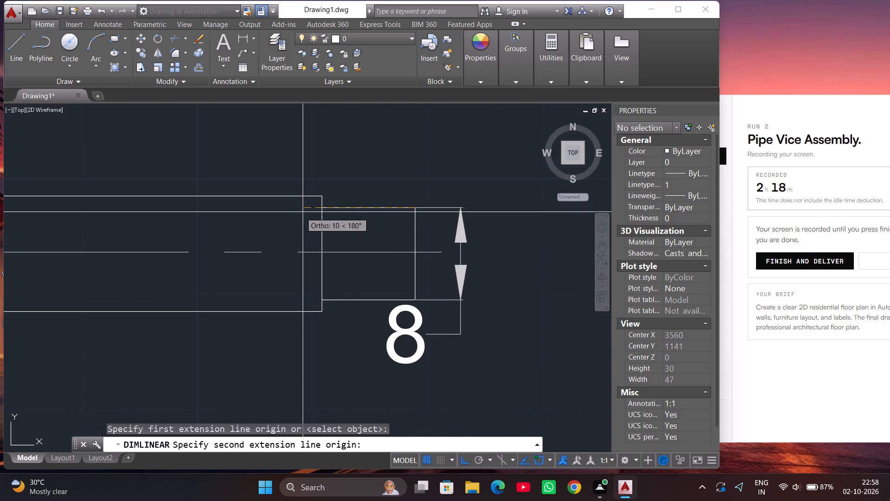
click(321, 210)
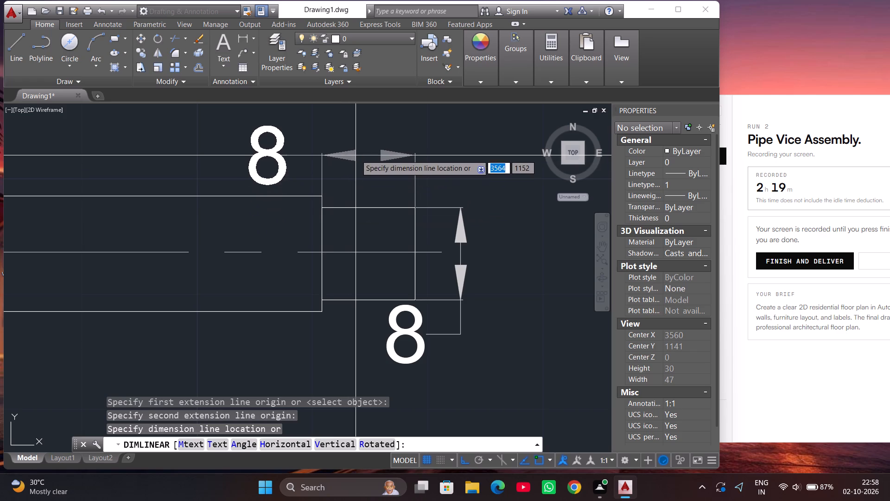
click(360, 150)
scroll(432, 163, down, 2)
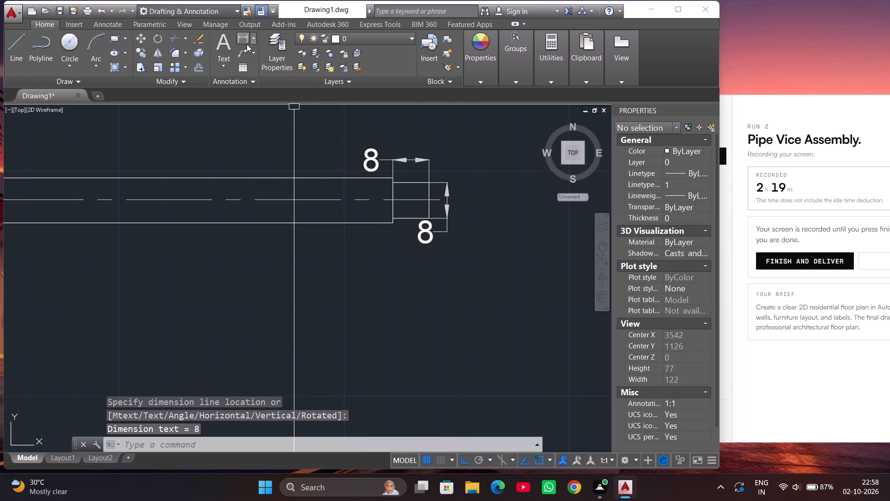
Dimension the bar's overall length below it, from the right end face to the left end face.
click(243, 41)
scroll(477, 175, down, 1)
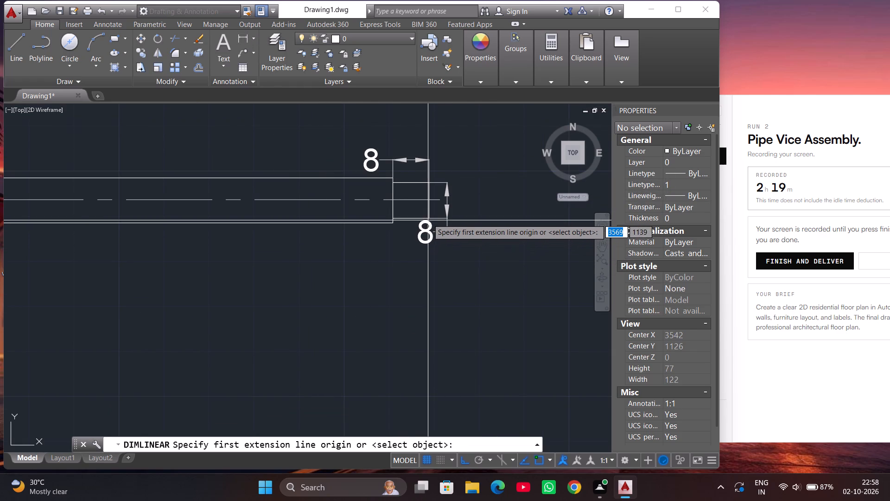
click(429, 218)
scroll(483, 211, down, 2)
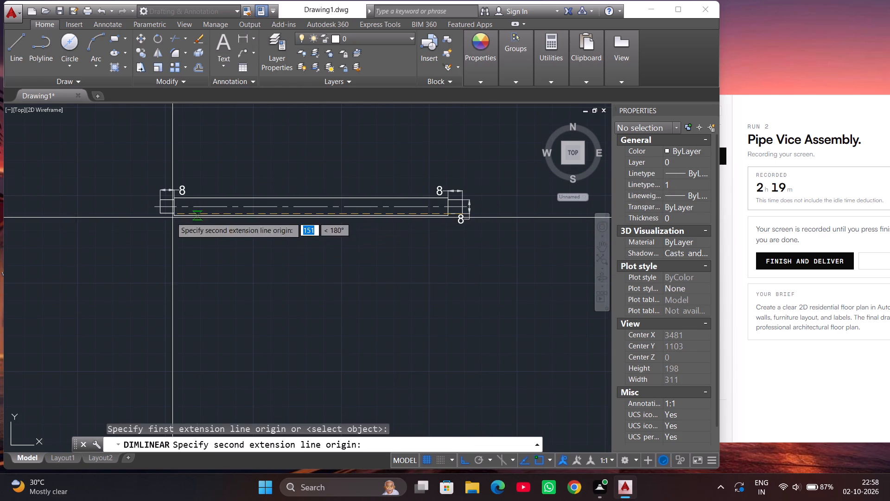
click(158, 213)
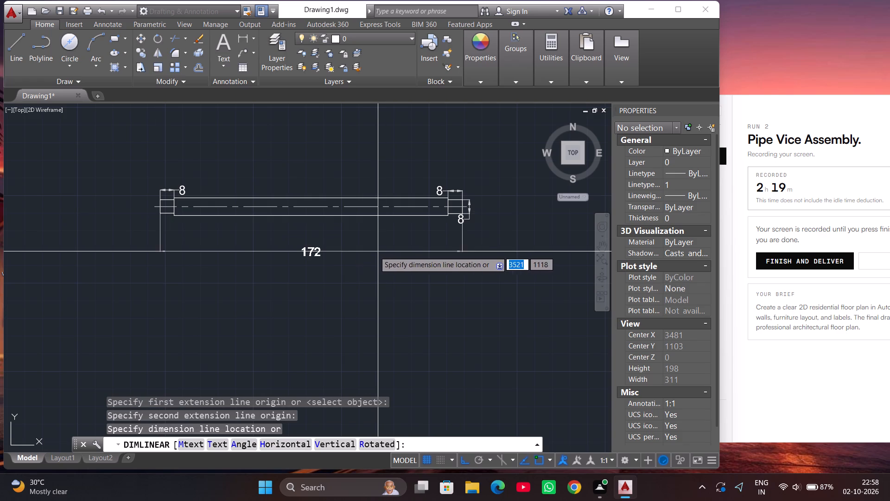
click(338, 228)
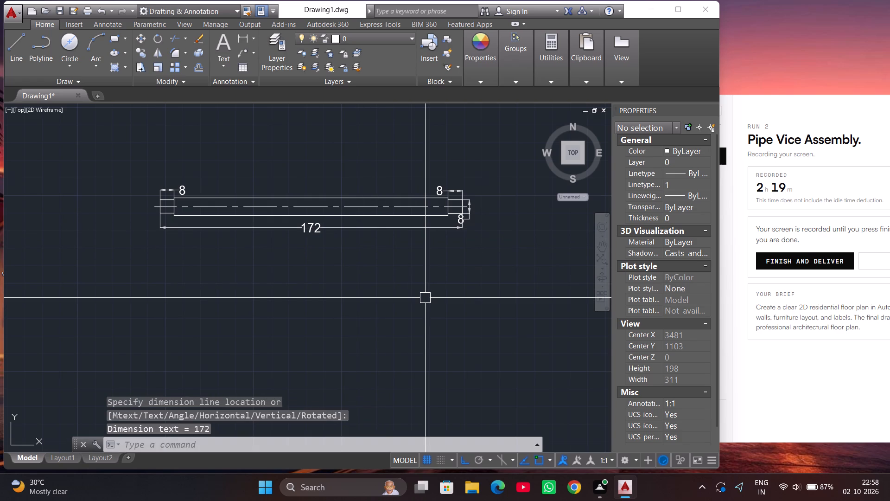
key(Escape)
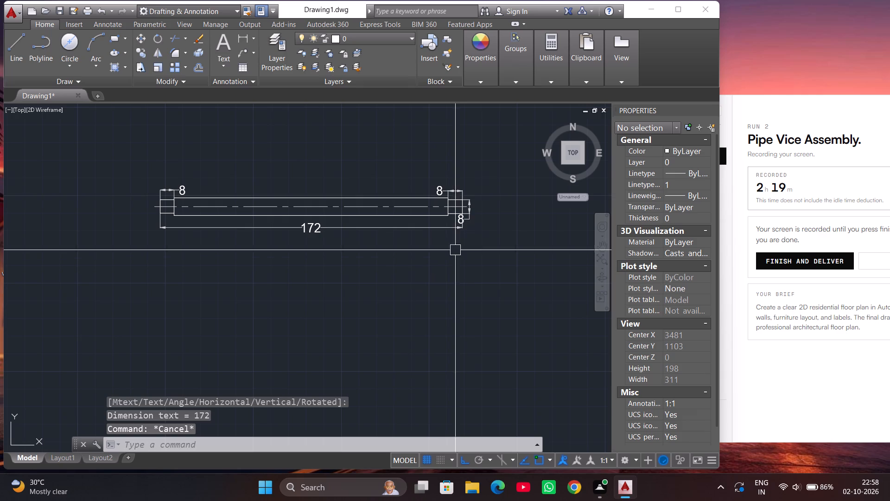
Add a vertical linear dimension for the main bar's full height, placed beyond the right reduced end's height dimension.
click(244, 42)
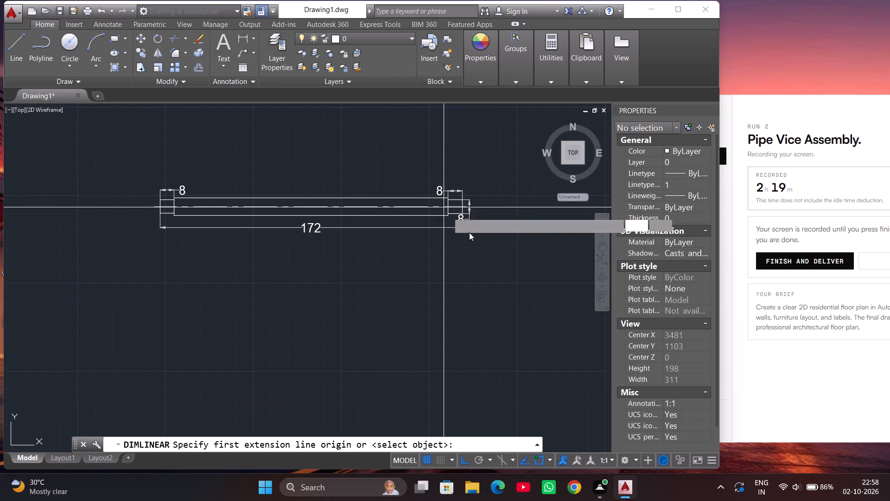
scroll(478, 216, up, 3)
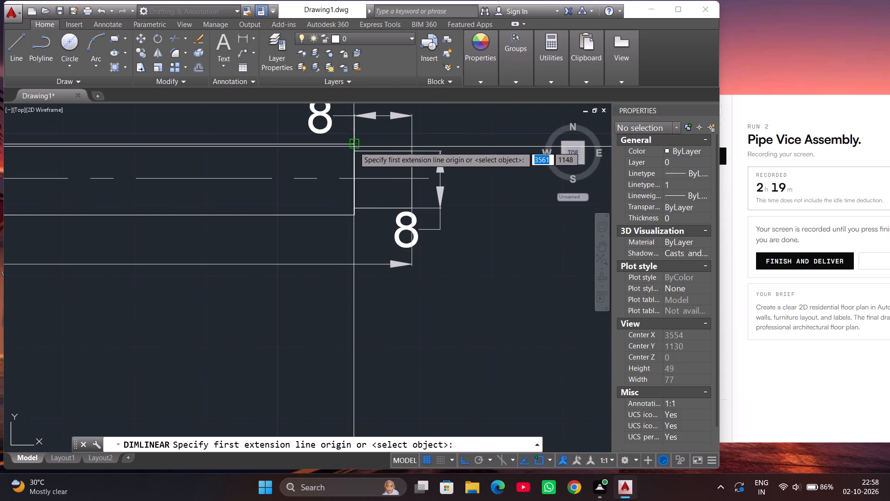
click(354, 147)
click(352, 214)
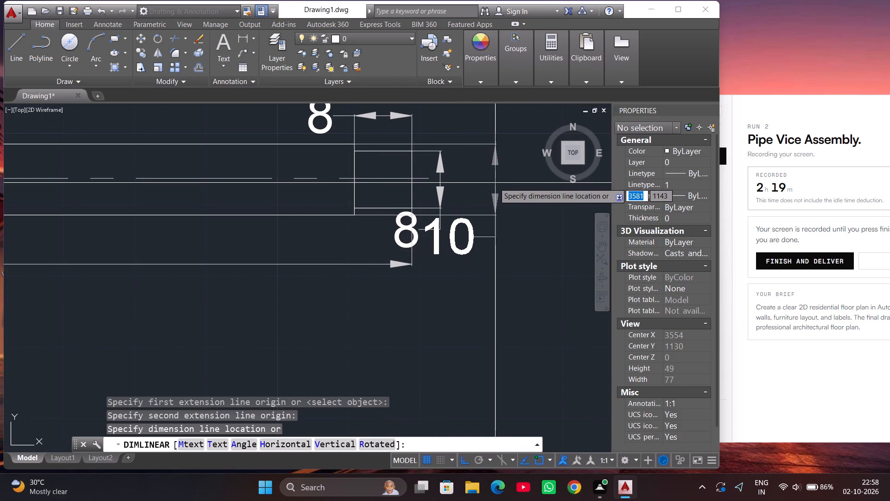
click(473, 187)
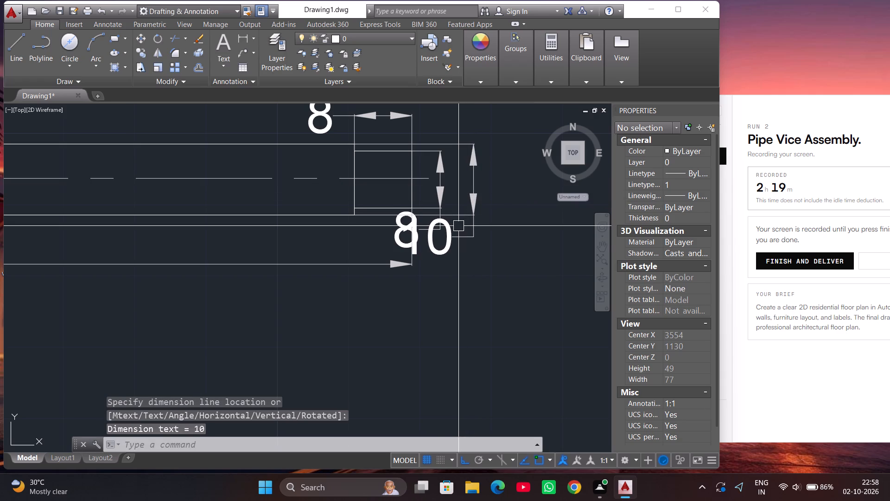
key(Escape)
Reposition the main bar's height dimension so its text sits on the centre line, just beyond the right end.
click(441, 246)
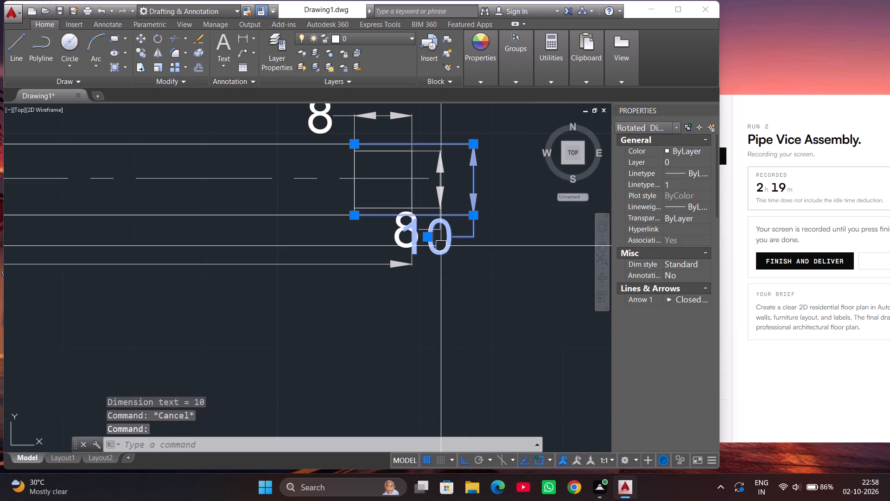
click(425, 236)
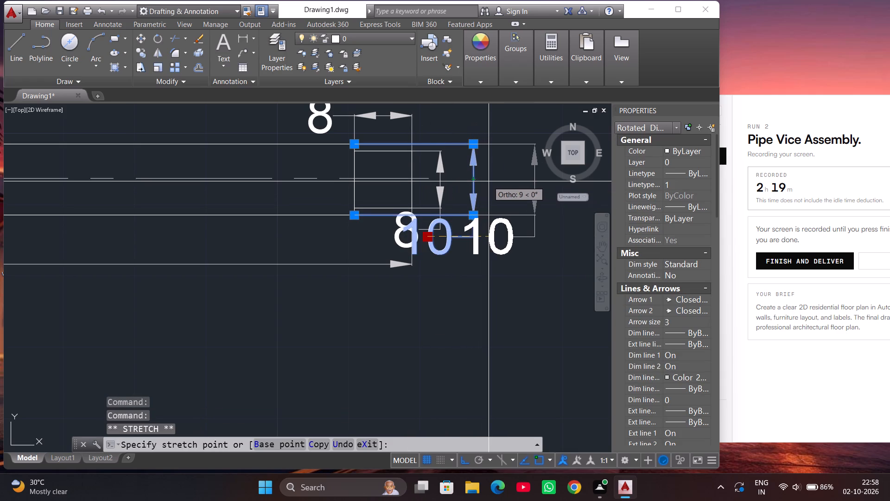
click(499, 178)
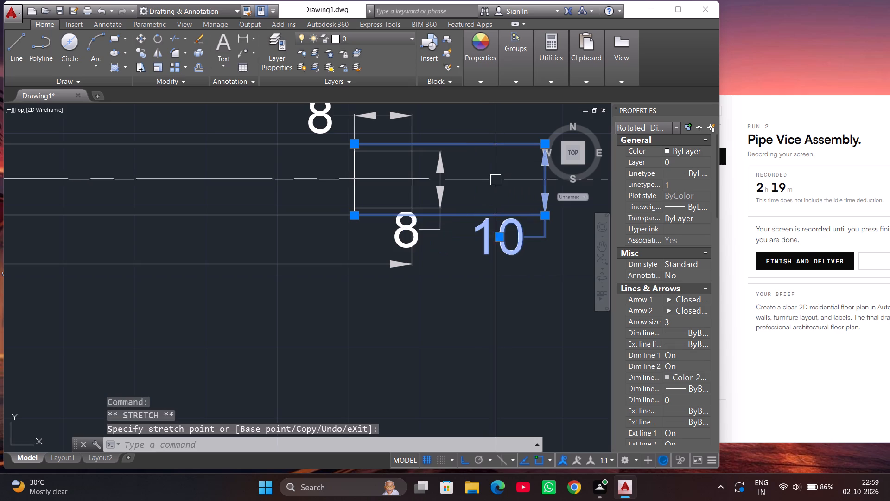
click(502, 236)
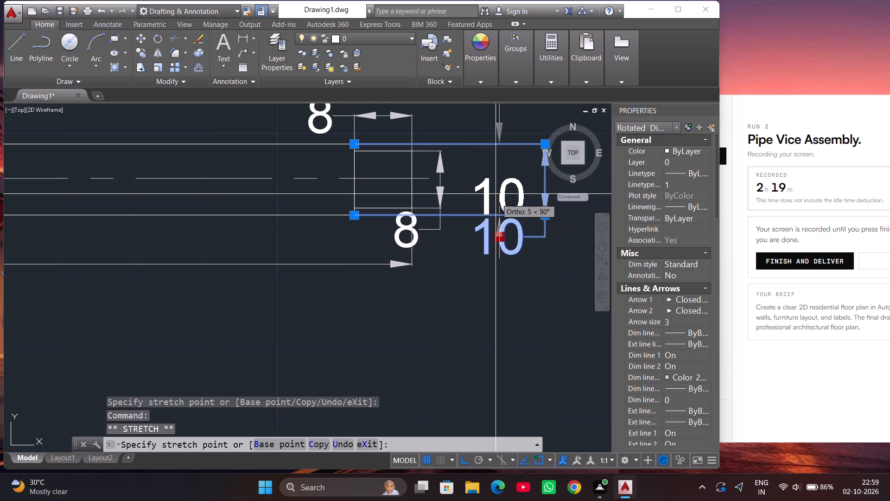
click(488, 179)
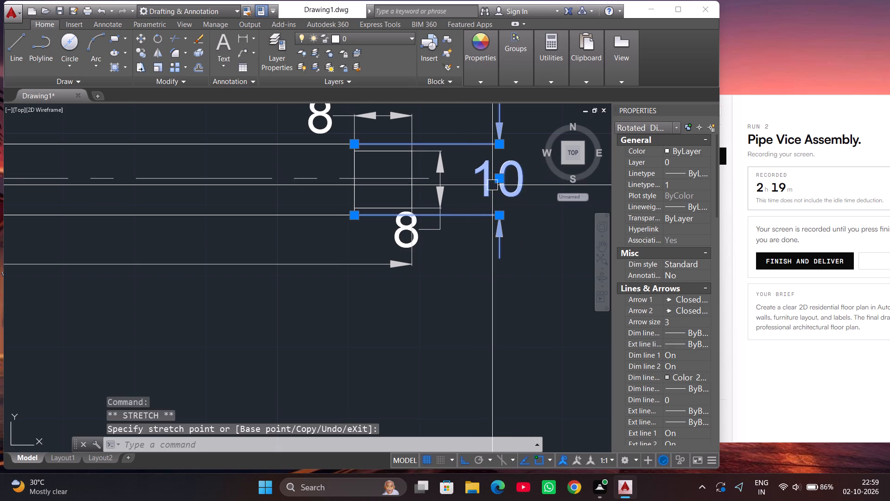
click(498, 182)
click(477, 183)
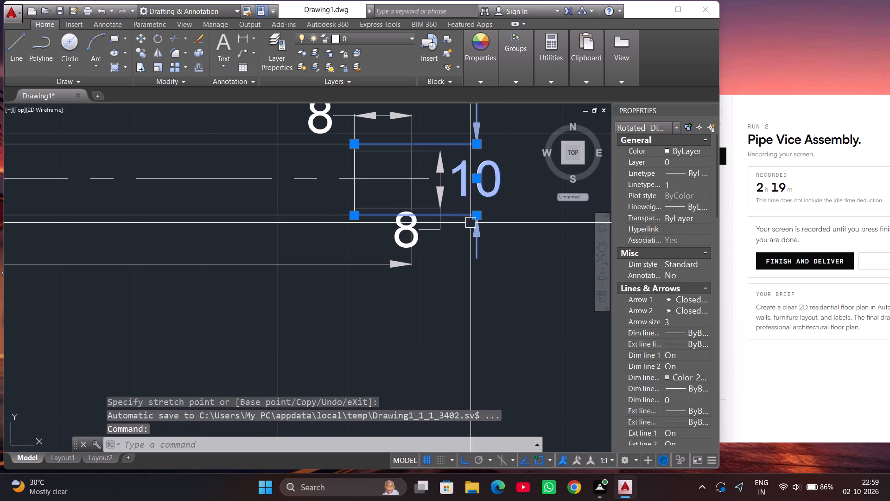
Move the right reduced end's height dimension text onto the centre line, between the end face and the main bar's height dimension.
click(405, 237)
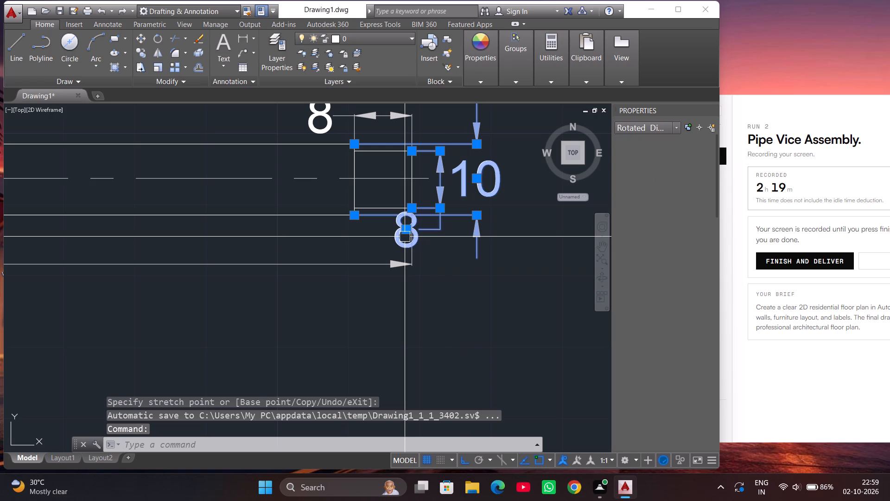
click(406, 230)
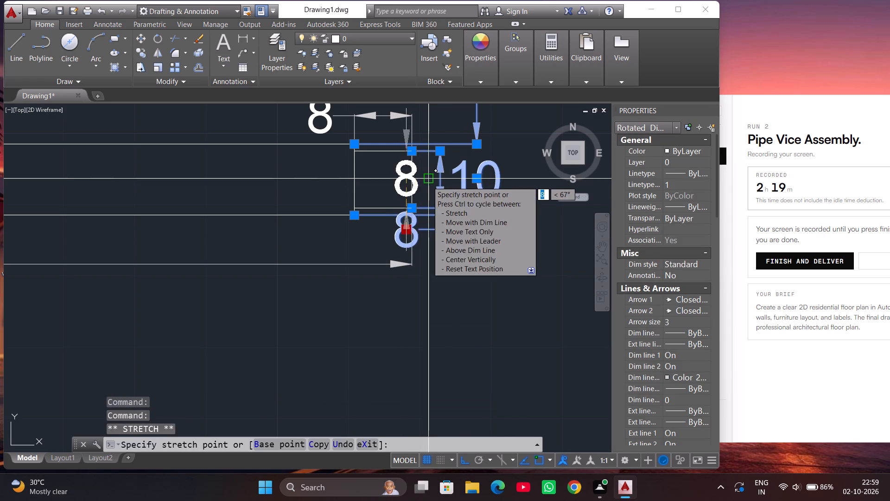
click(427, 181)
scroll(460, 196, down, 1)
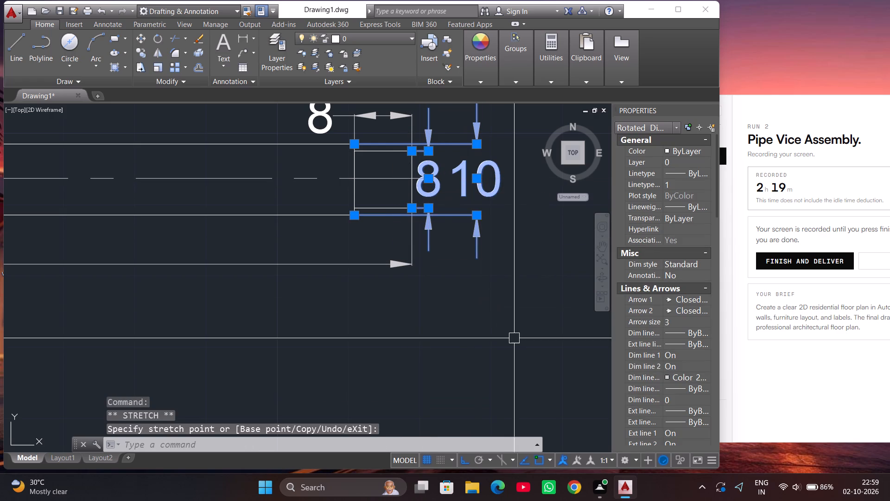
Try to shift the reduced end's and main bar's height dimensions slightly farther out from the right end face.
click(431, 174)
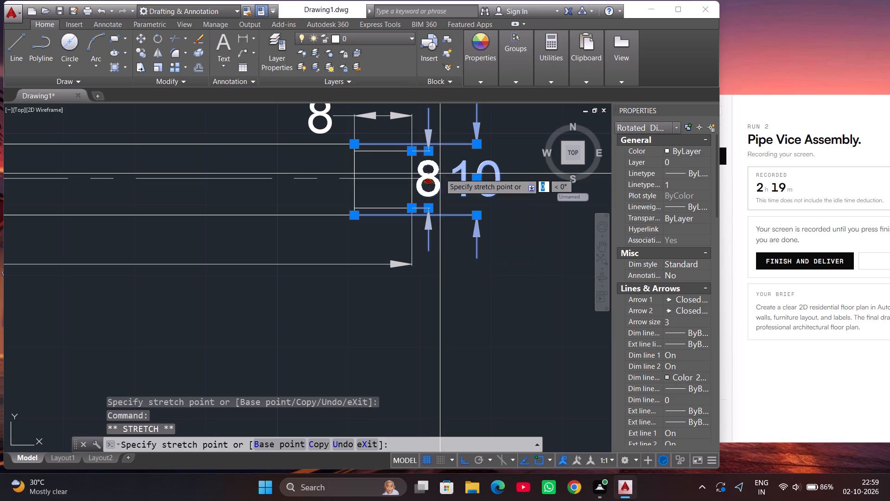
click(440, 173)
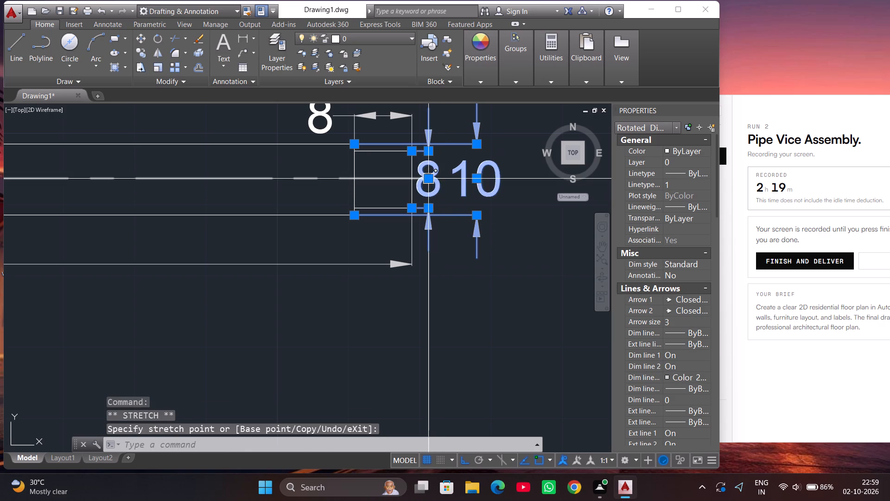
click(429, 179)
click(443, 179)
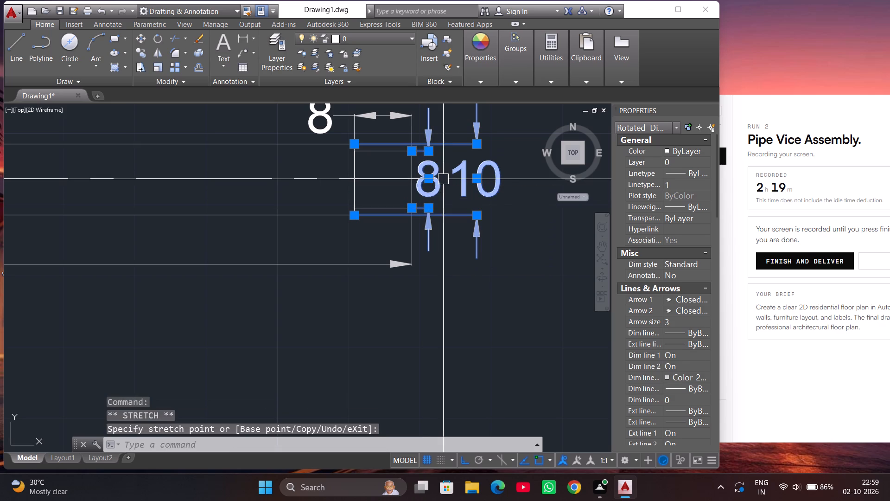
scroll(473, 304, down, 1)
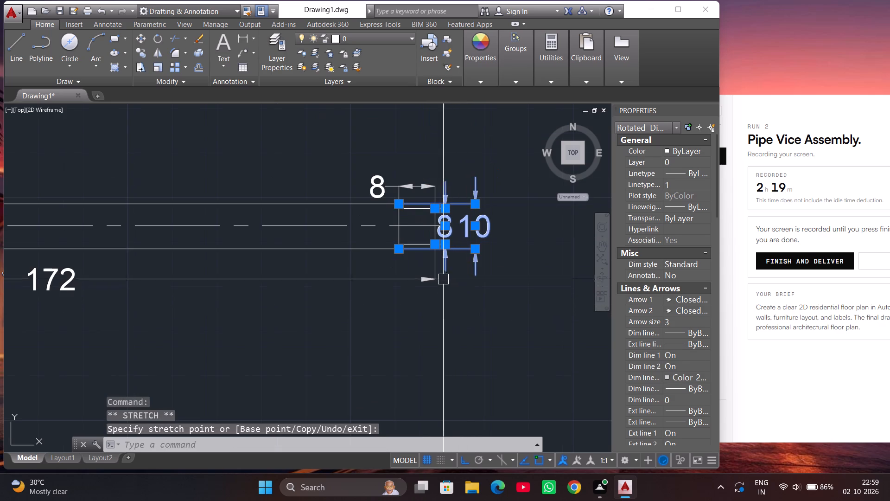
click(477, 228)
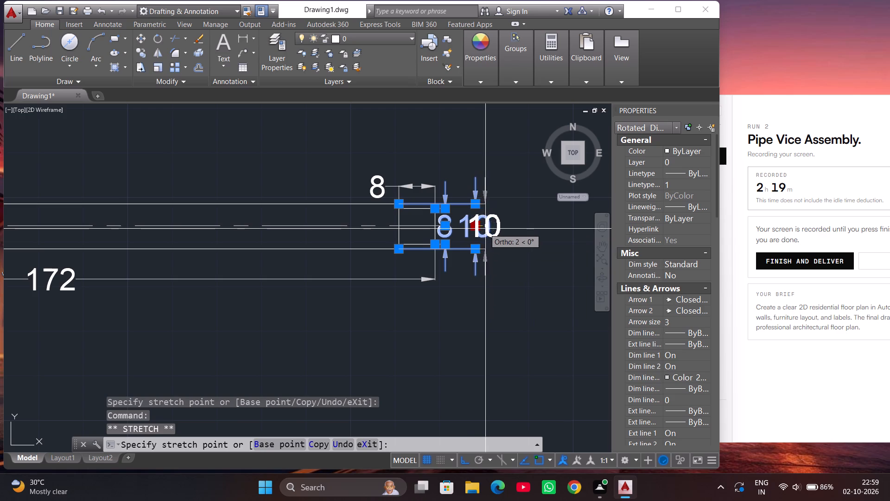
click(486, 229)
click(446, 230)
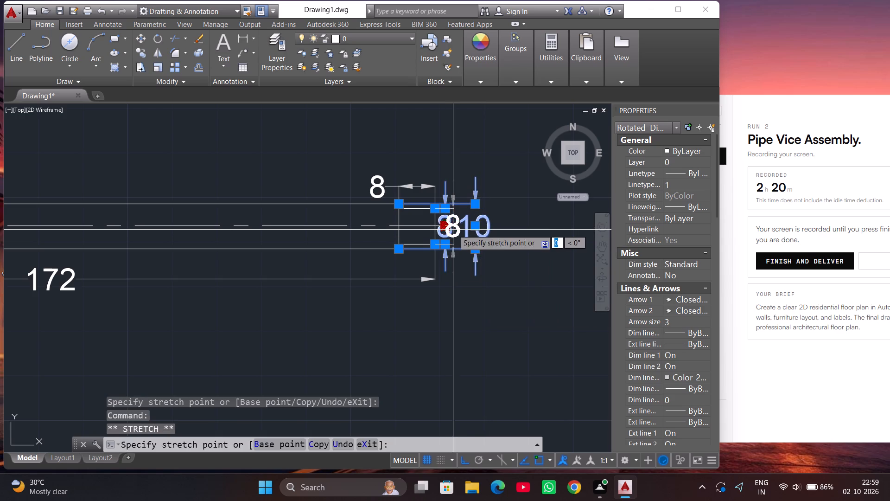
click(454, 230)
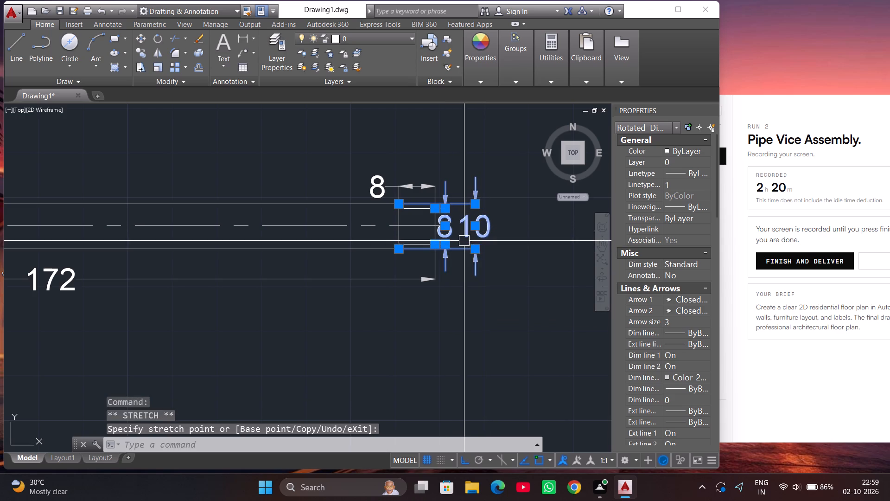
Shift the main bar's and right reduced end's height dimensions about 2 units farther out from the end face along the centre line.
scroll(465, 239, up, 3)
scroll(376, 266, down, 2)
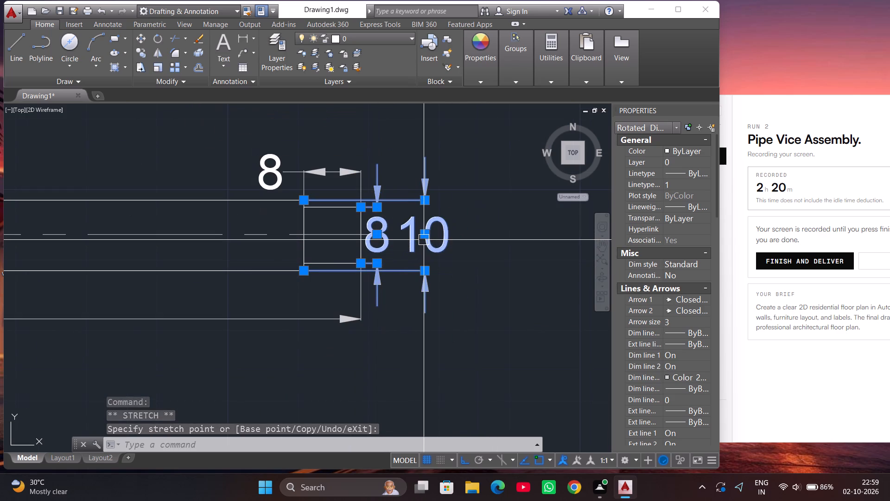
click(426, 236)
click(448, 234)
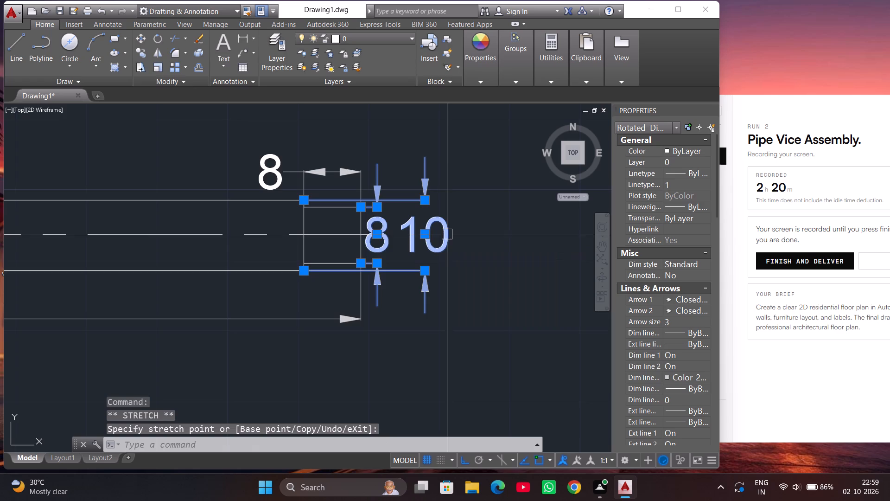
scroll(447, 234, up, 2)
click(392, 237)
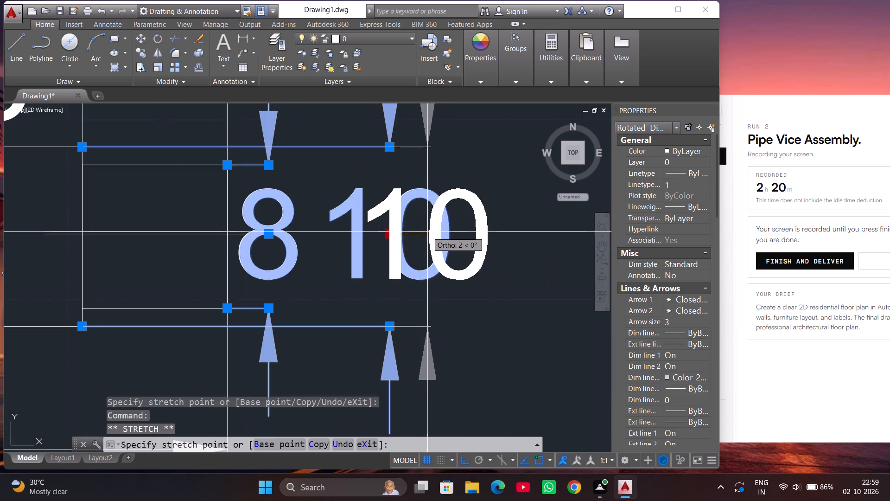
click(432, 232)
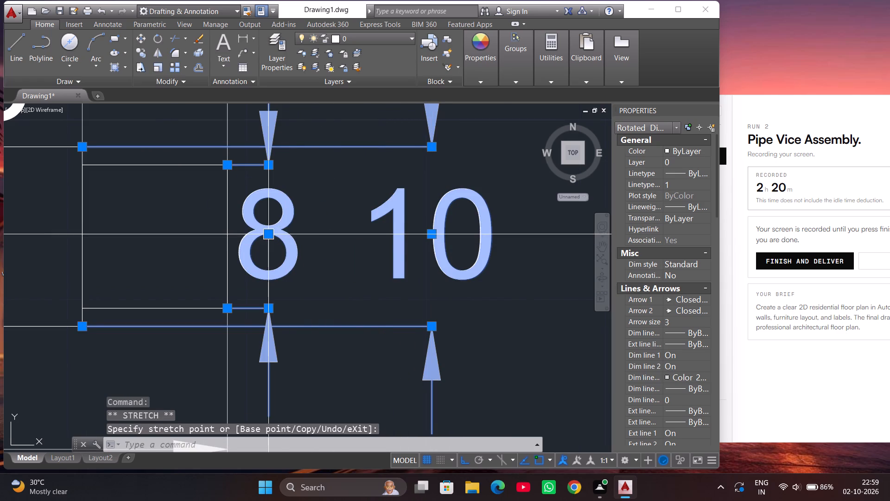
click(267, 235)
click(309, 233)
scroll(352, 246, down, 1)
scroll(393, 280, down, 1)
scroll(455, 327, down, 1)
key(Escape)
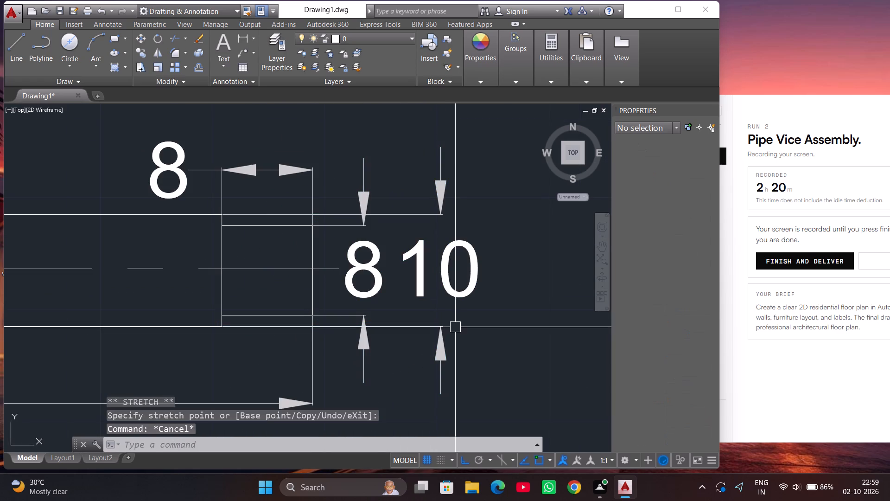
Centre the right reduced end's length dimension text between its extension lines, above the bar.
scroll(455, 327, down, 1)
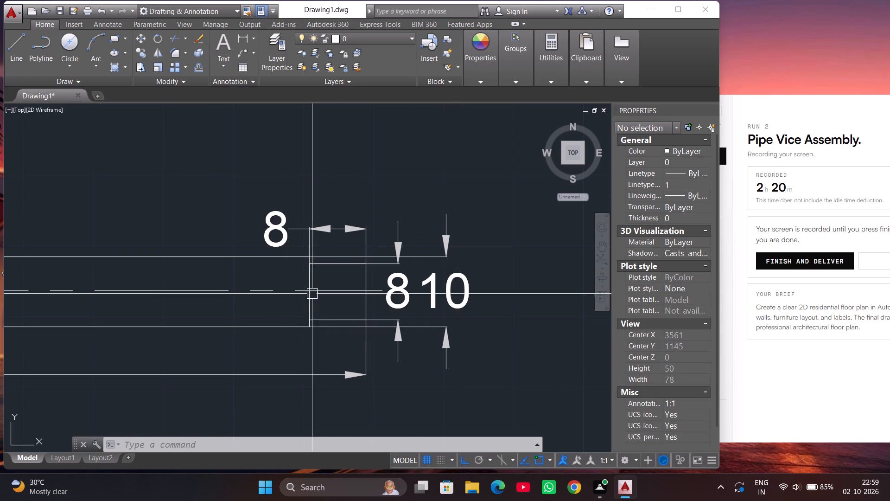
click(271, 231)
click(279, 228)
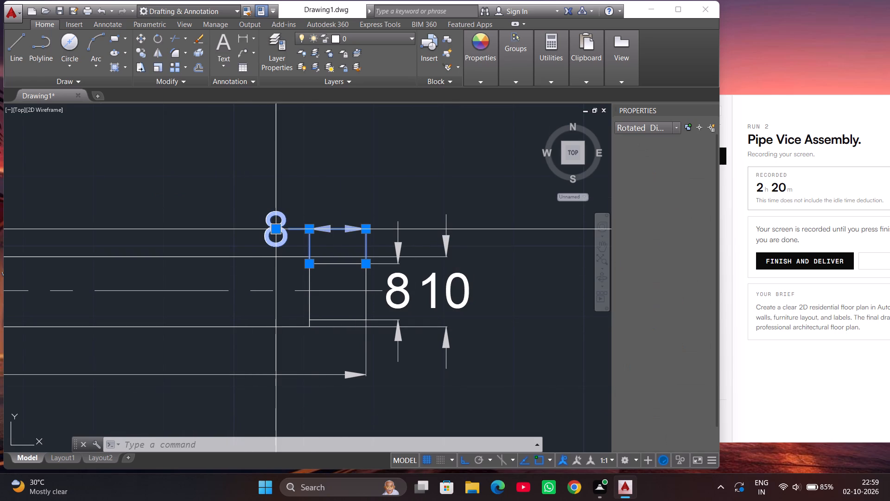
click(336, 228)
Change the right reduced end's length dimension text to the Times New Roman font.
double_click(333, 244)
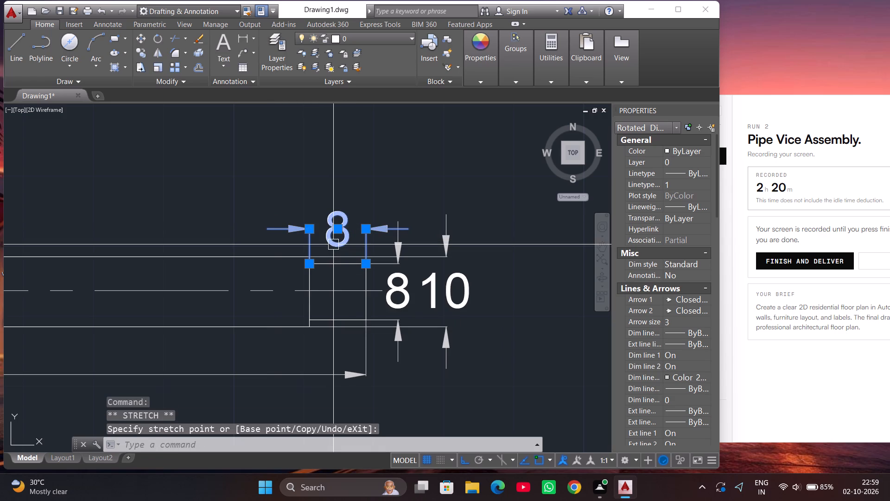
click(347, 231)
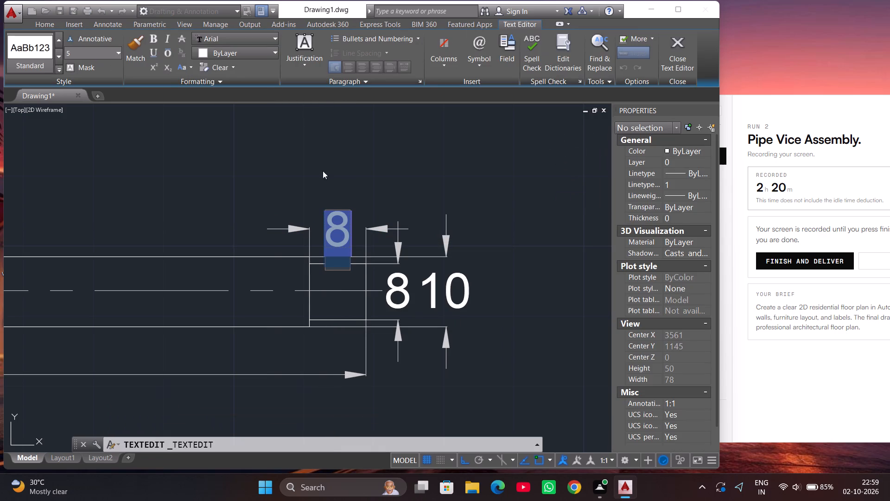
click(269, 35)
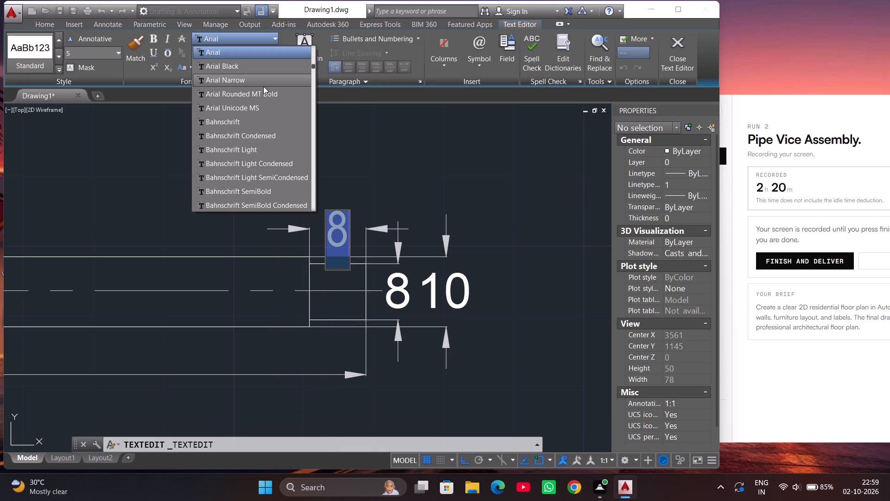
text(TIM)
scroll(263, 103, down, 2)
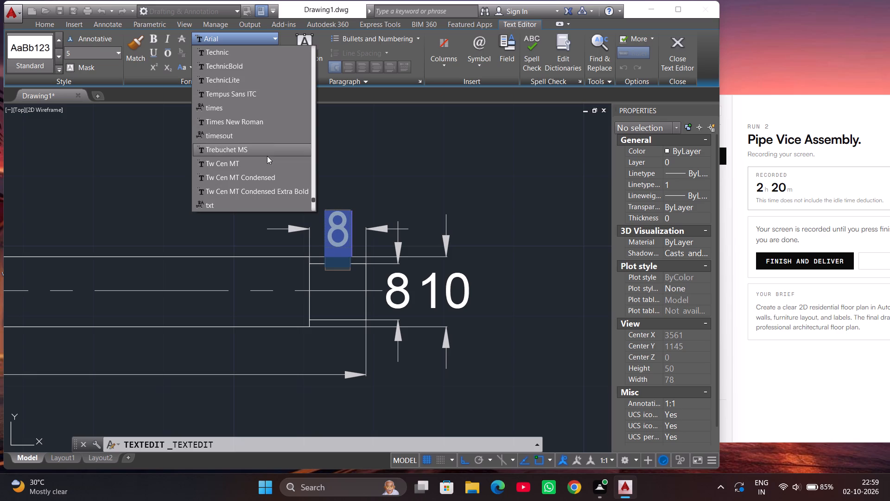
click(273, 121)
click(452, 181)
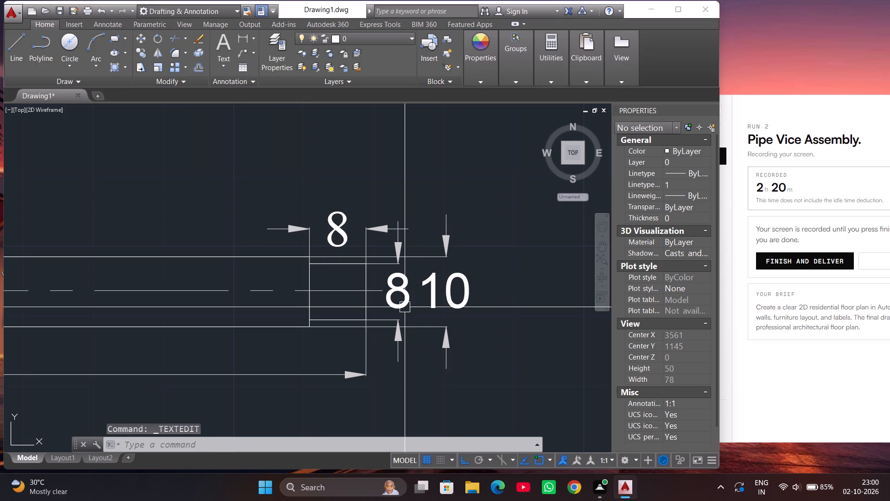
Change the right reduced end's height dimension text to the Times New Roman font.
double_click(404, 307)
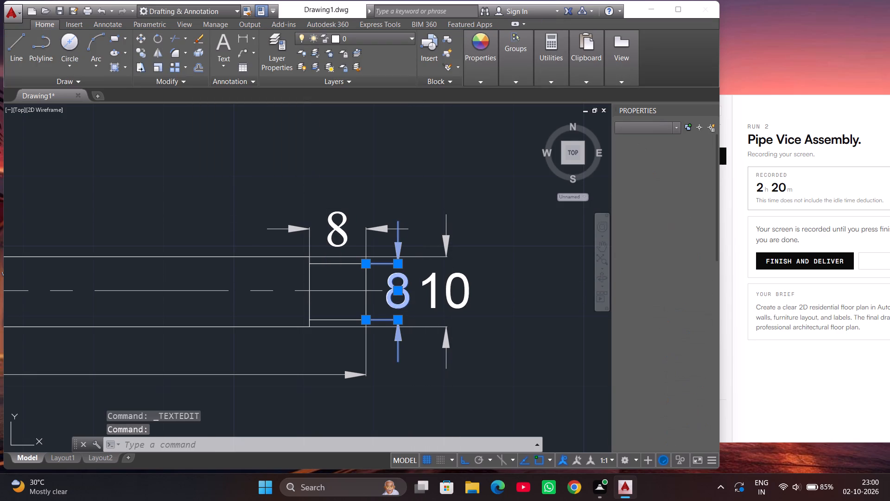
click(400, 296)
click(243, 36)
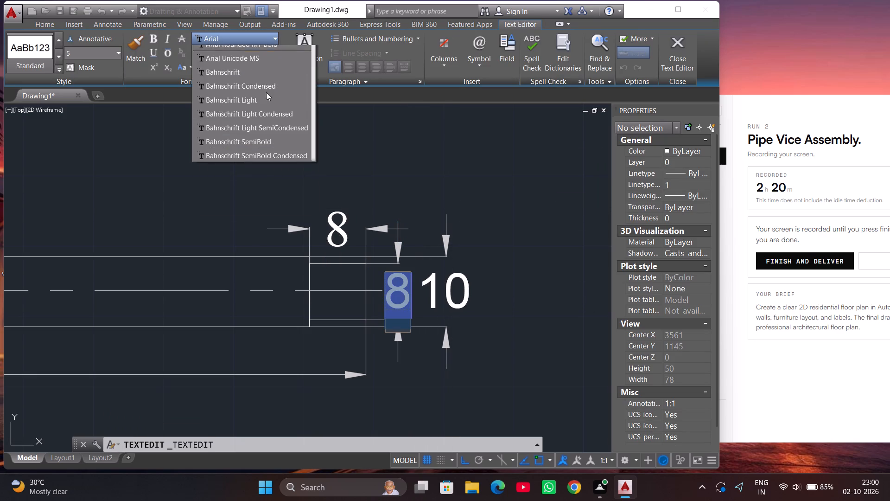
text(TI)
key(m)
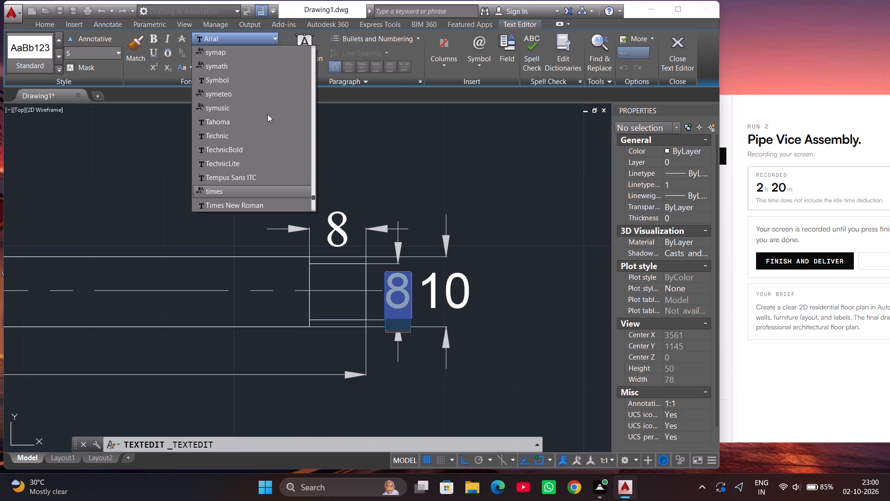
scroll(267, 128, down, 2)
click(276, 166)
click(422, 166)
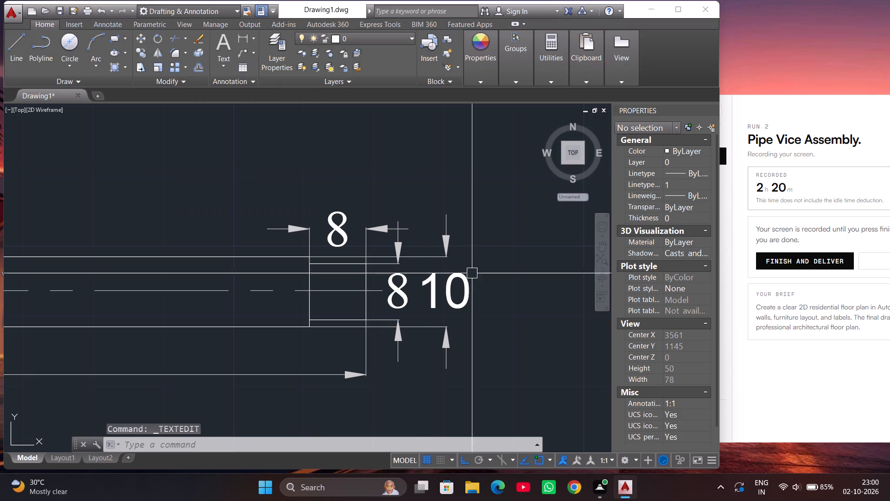
Change the main bar's height dimension text, beyond the right end, to the Times New Roman font.
double_click(463, 285)
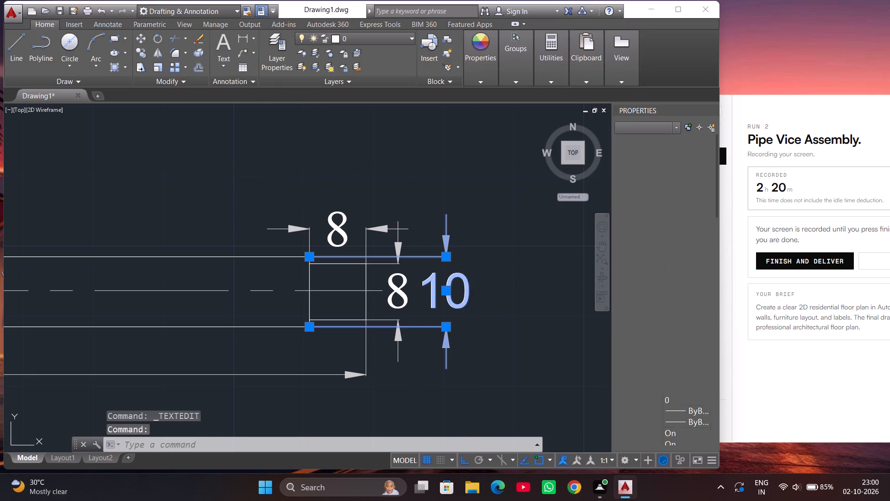
click(463, 291)
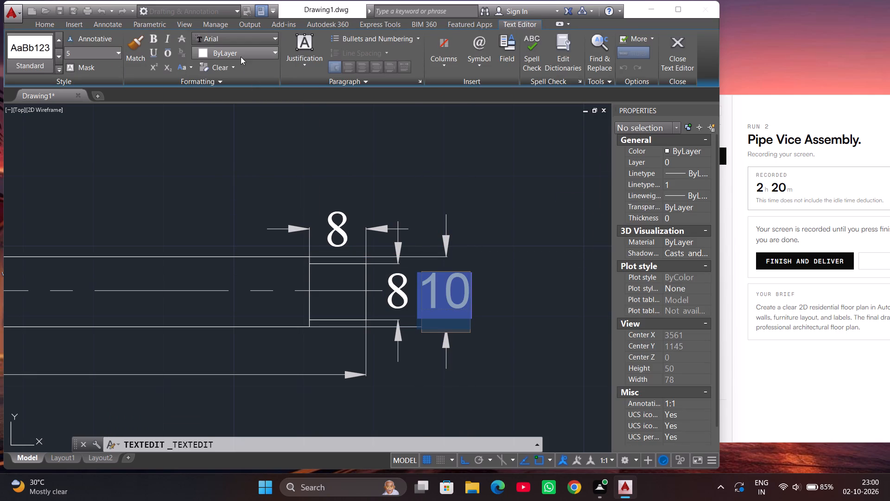
click(242, 38)
text(TI)
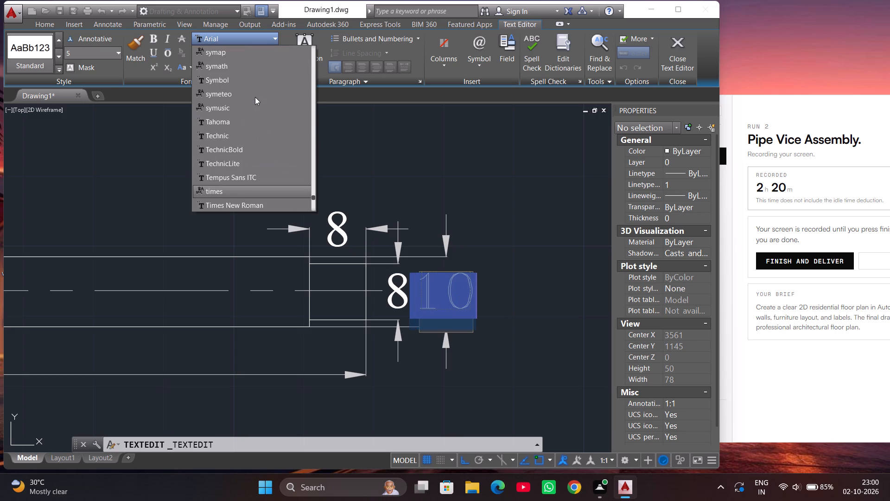
scroll(241, 113, down, 1)
click(260, 162)
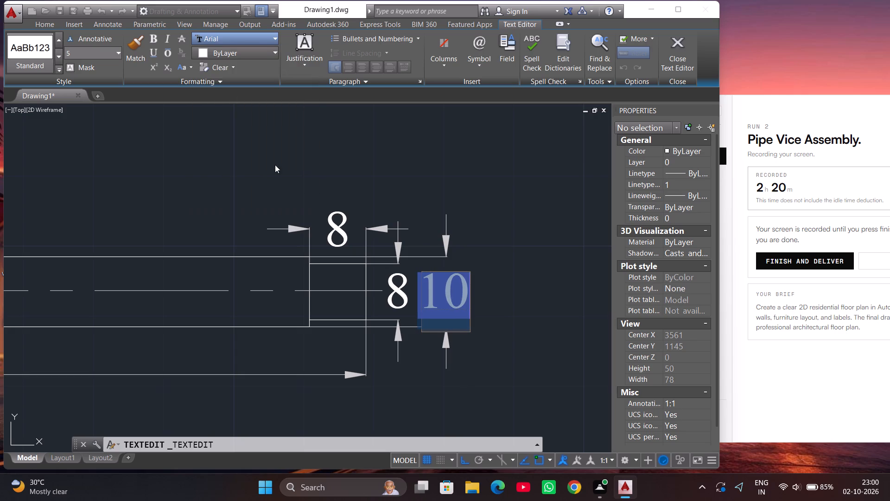
click(457, 170)
Change the bar's overall length dimension text, below the bar, to the Times New Roman font.
scroll(511, 173, down, 2)
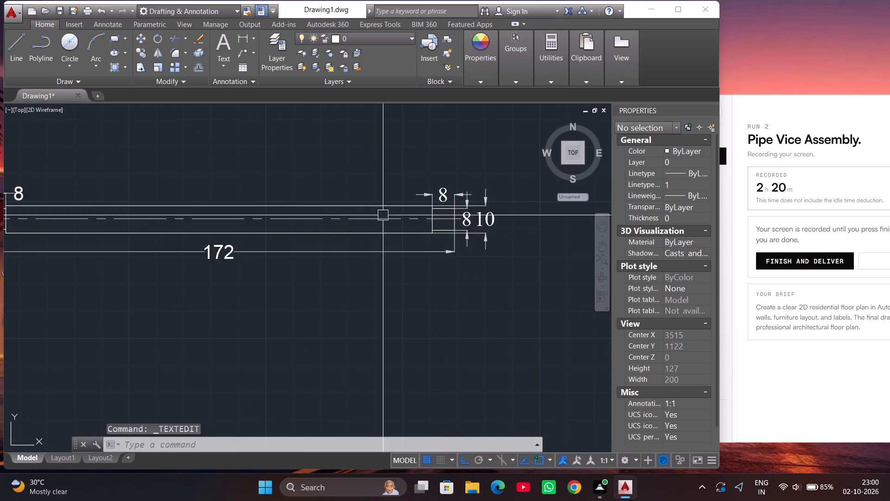
scroll(442, 216, down, 1)
scroll(303, 241, up, 2)
double_click(286, 234)
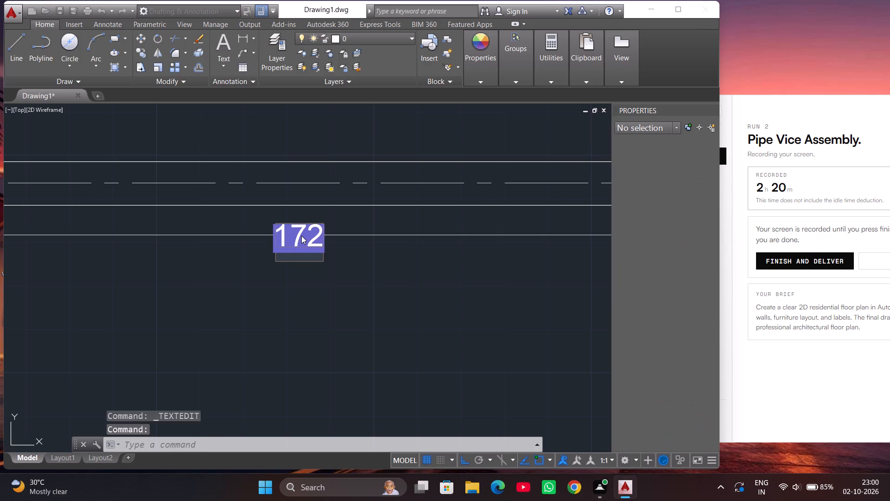
click(302, 235)
click(213, 33)
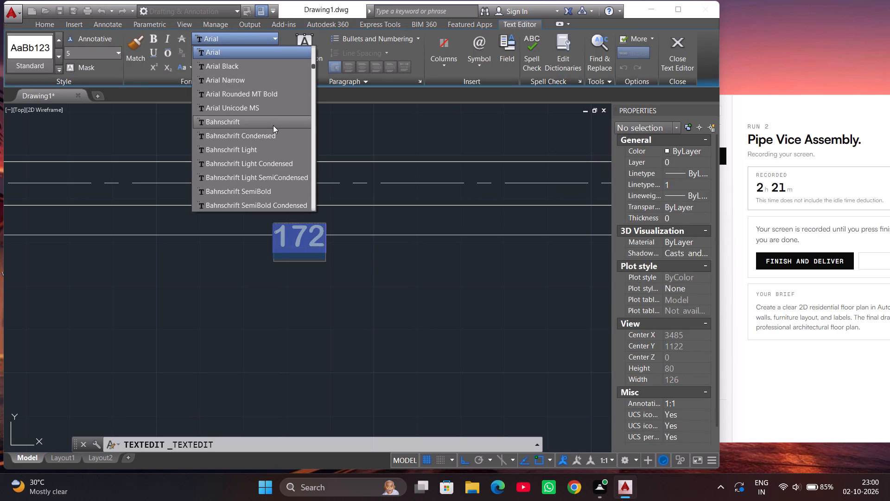
scroll(273, 125, down, 1)
text(TI)
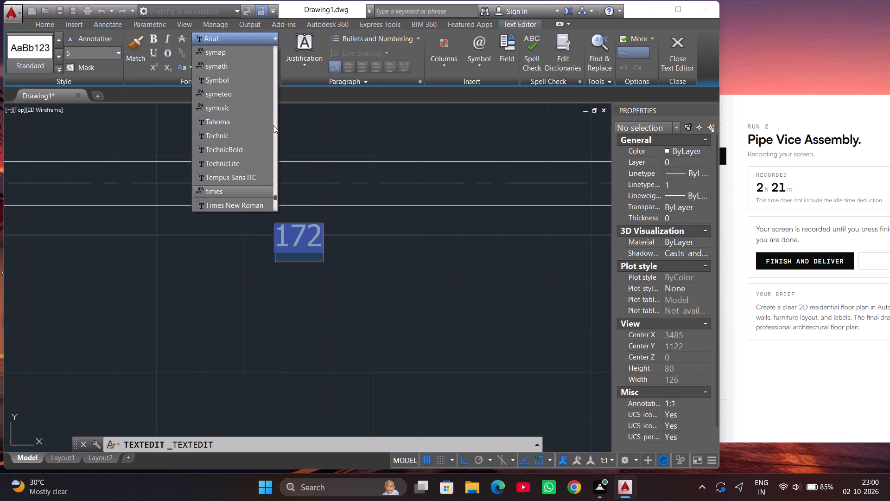
scroll(273, 125, down, 1)
click(268, 161)
click(266, 270)
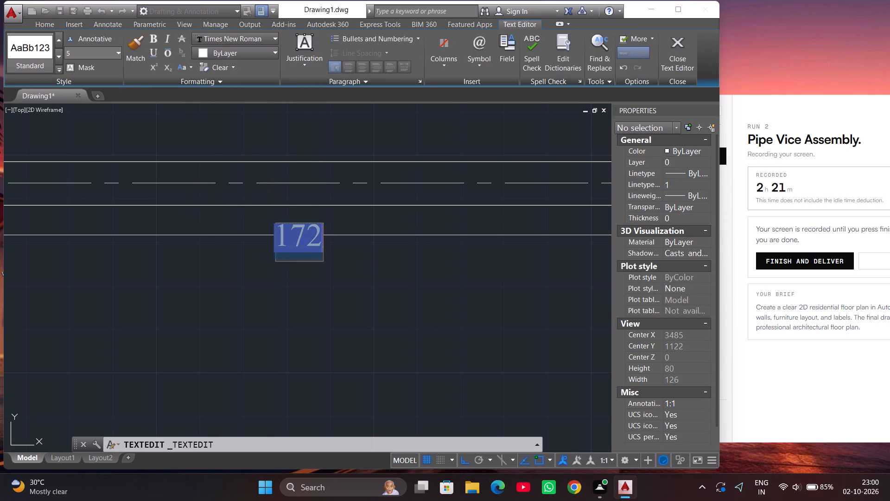
Centre the left reduced end's length dimension text between its extension lines, above the bar.
scroll(382, 275, down, 1)
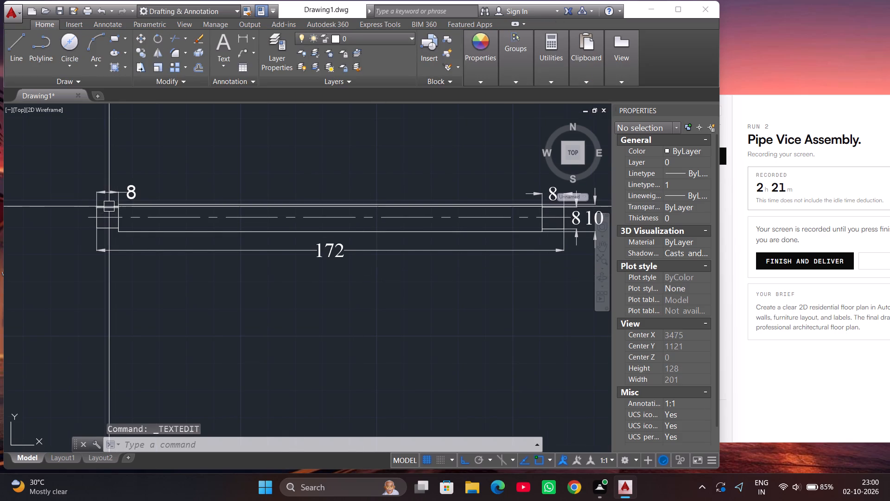
scroll(112, 197, up, 2)
click(151, 187)
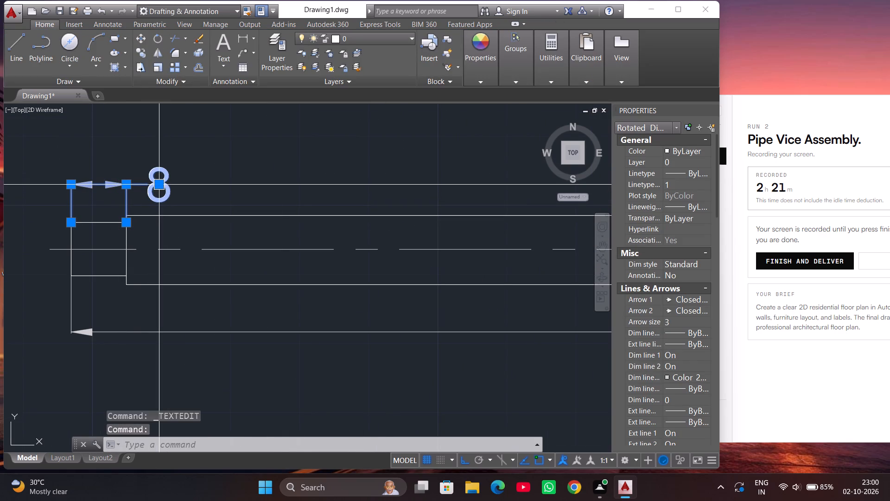
click(159, 185)
click(99, 186)
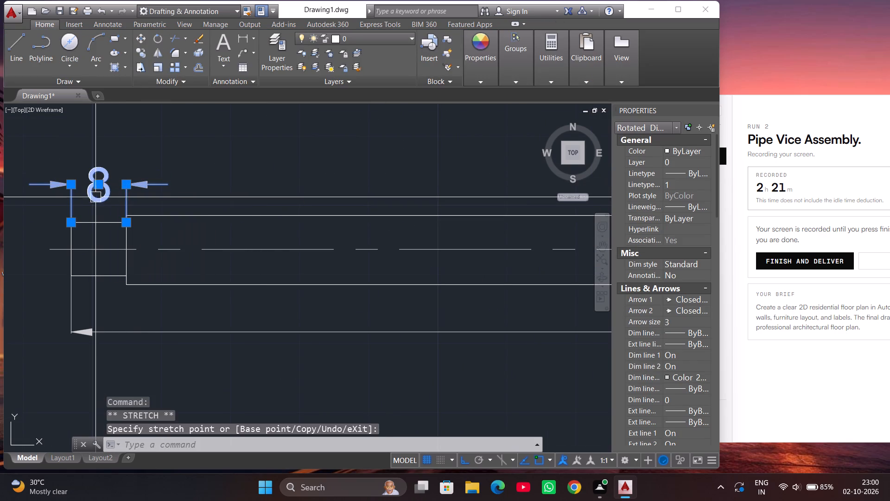
Change the left reduced end's length dimension text to the Times New Roman font.
double_click(94, 202)
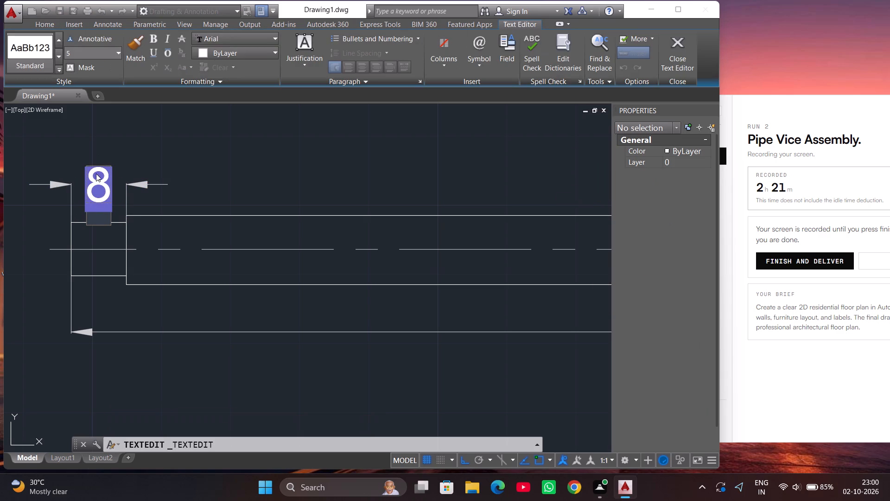
click(95, 182)
click(202, 39)
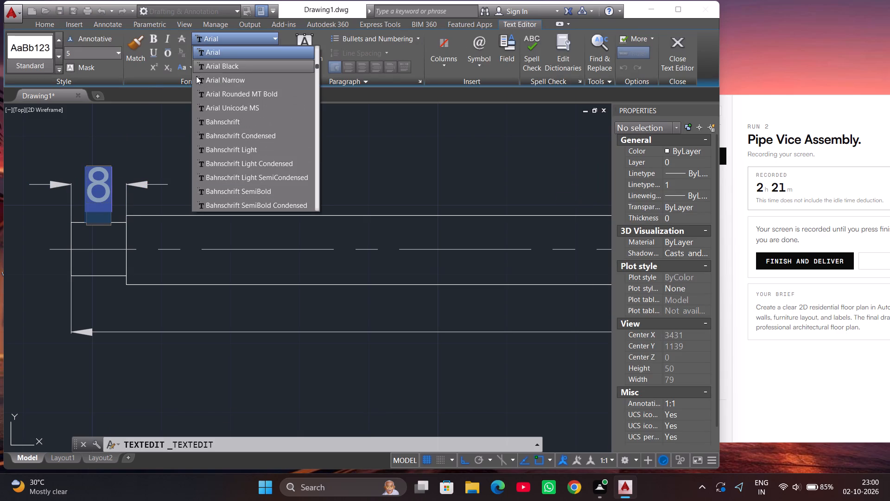
key(t)
key(i)
scroll(202, 105, down, 2)
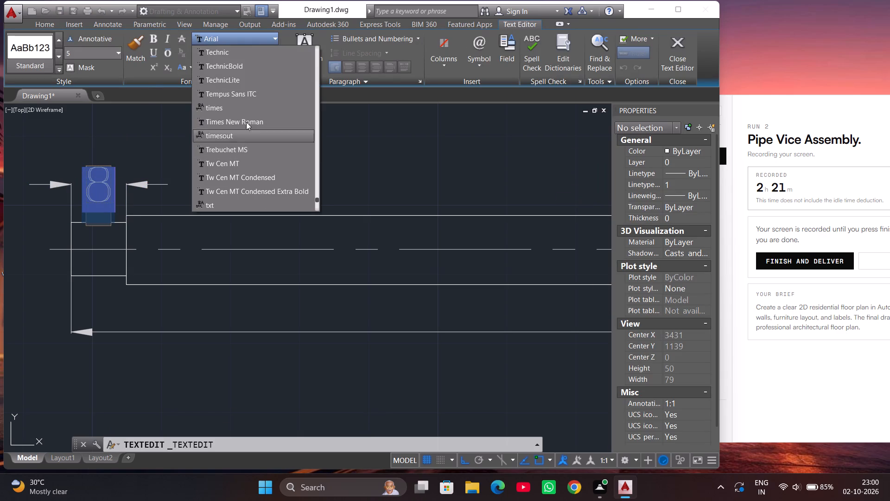
click(247, 116)
click(306, 155)
Draw a closed 121 by 25 rectangle with the Line tool in the empty space between the vice body view and the bar.
scroll(230, 202, down, 2)
scroll(306, 222, down, 1)
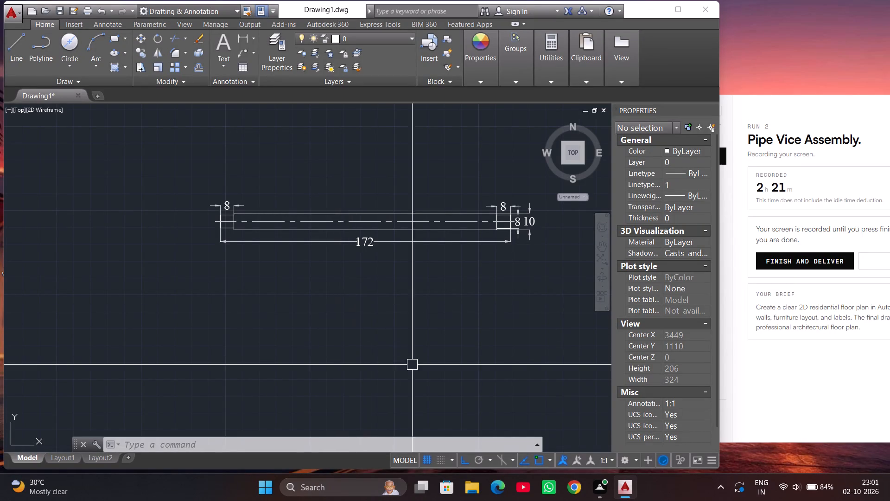
scroll(483, 339, down, 2)
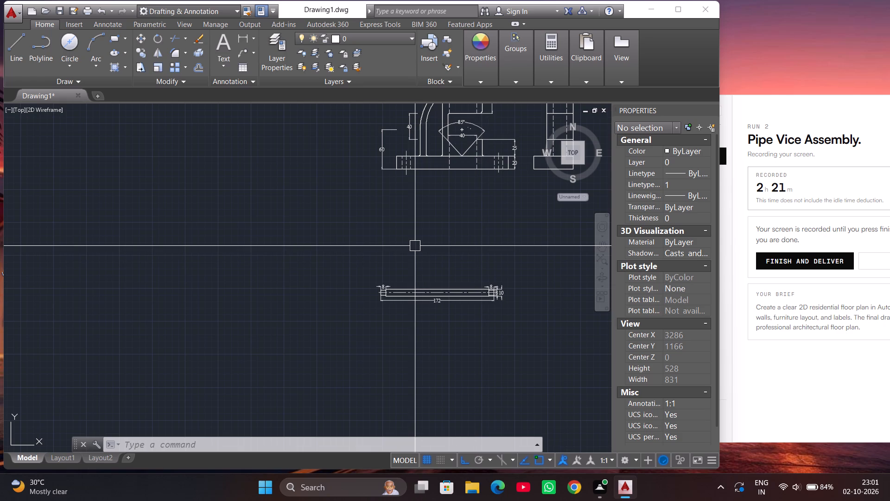
key(l)
key(Return)
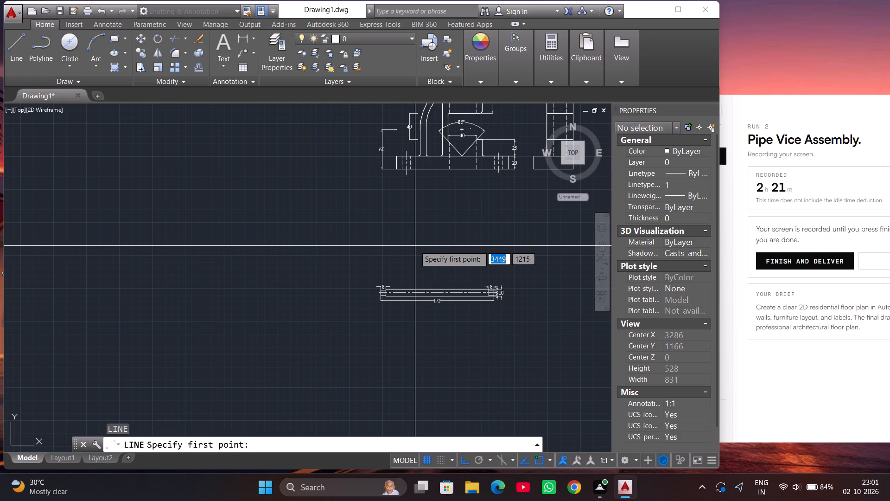
click(393, 255)
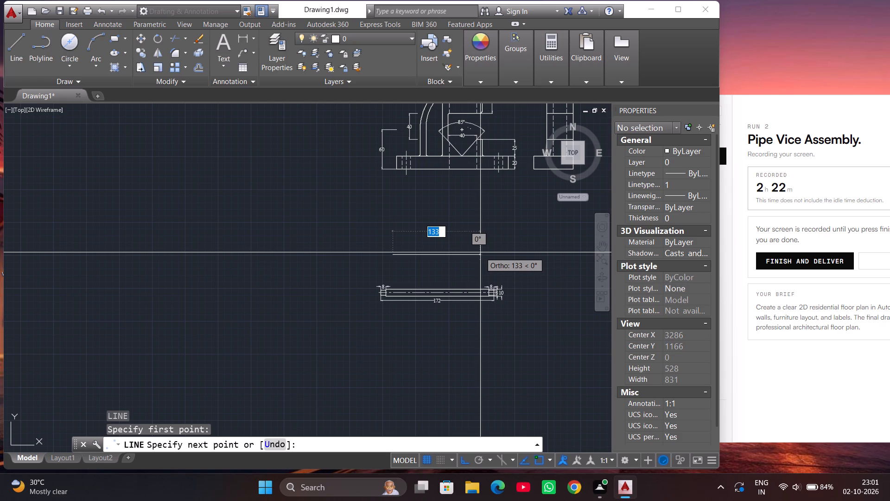
text(121)
key(Return)
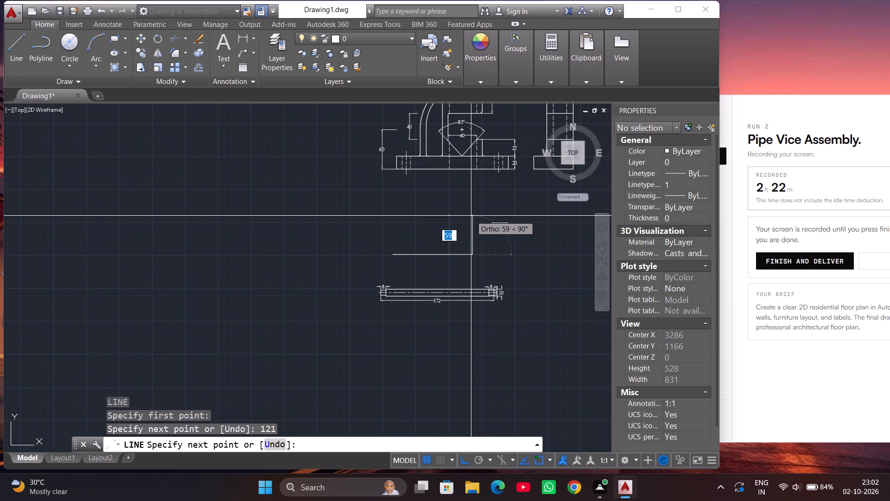
text(25)
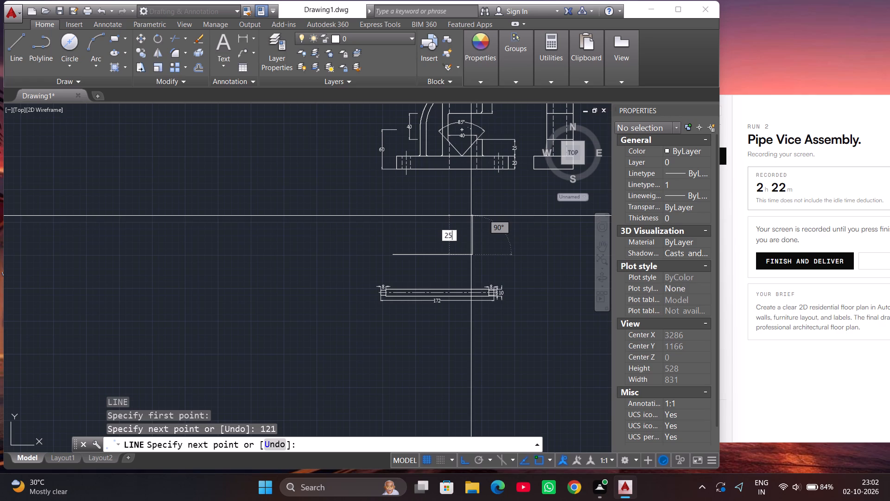
key(Return)
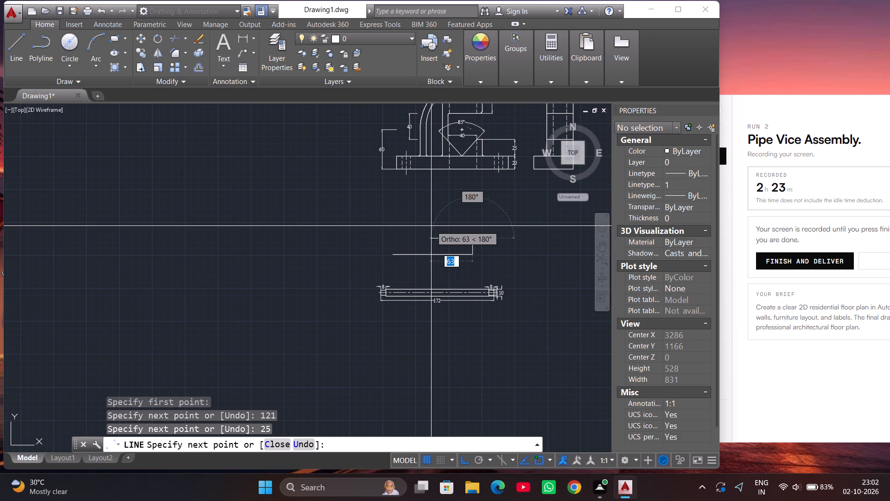
click(390, 238)
click(388, 250)
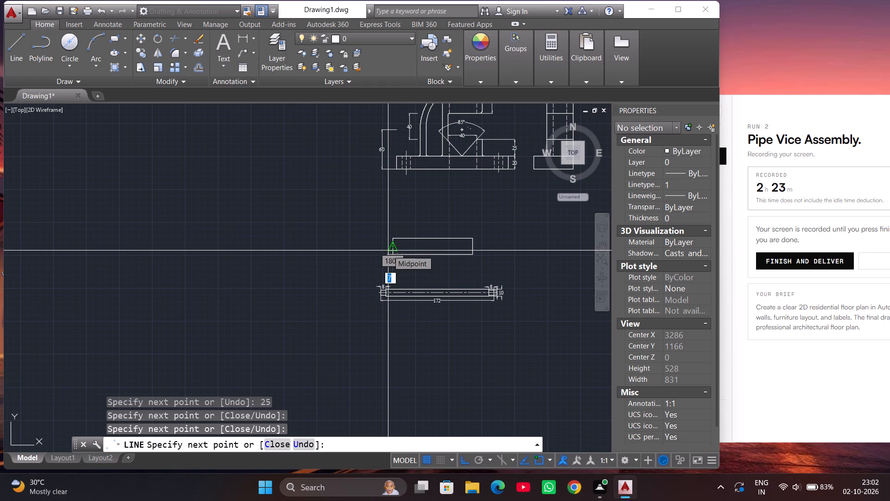
key(Escape)
Offset the new rectangle's right edge inward by 2, 12.5 and 25 units, each measured from that edge.
scroll(422, 243, up, 2)
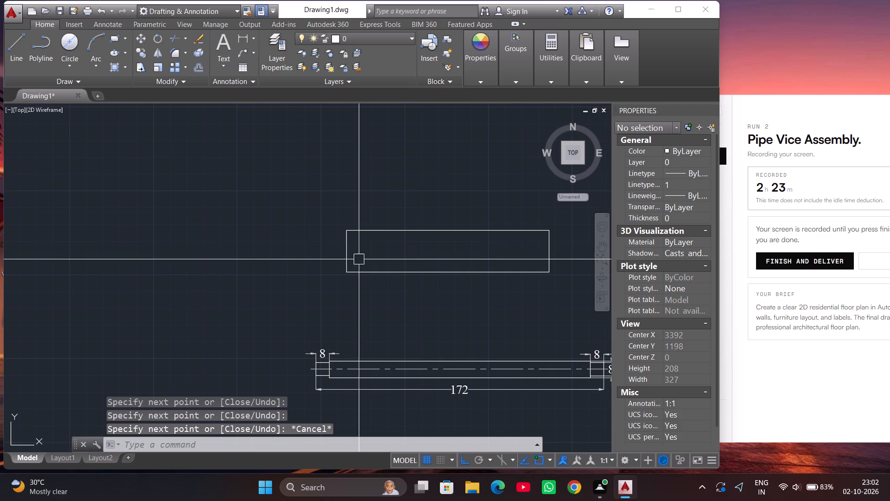
scroll(352, 263, down, 1)
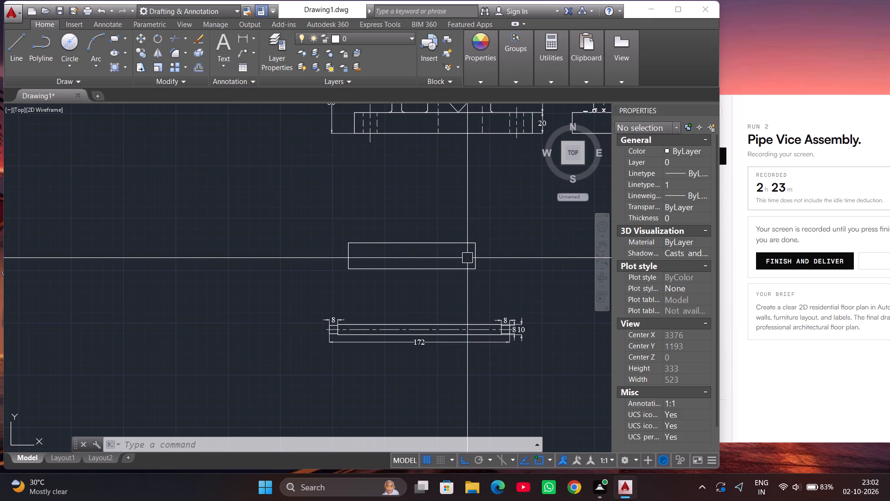
scroll(473, 257, up, 1)
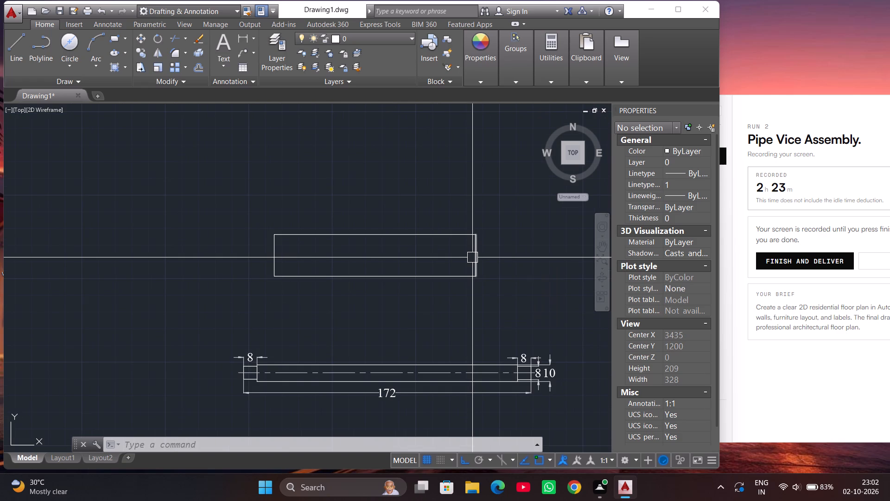
text(OF)
key(Return)
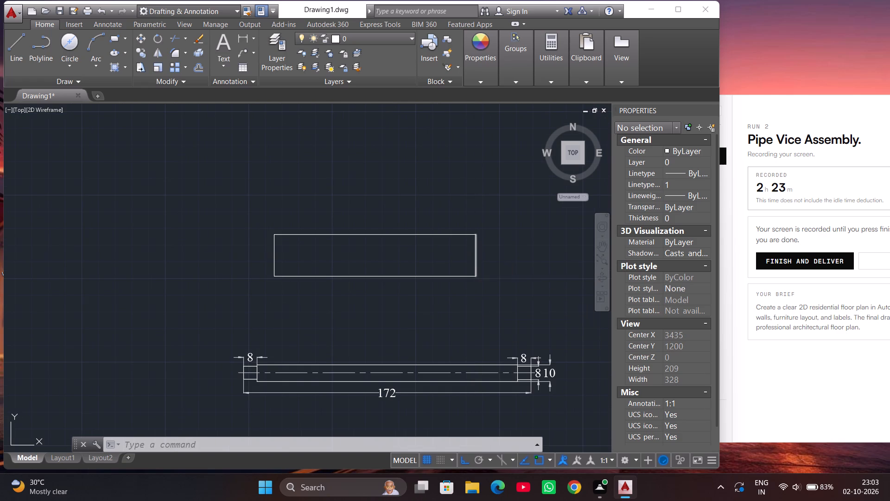
key(Return)
click(475, 257)
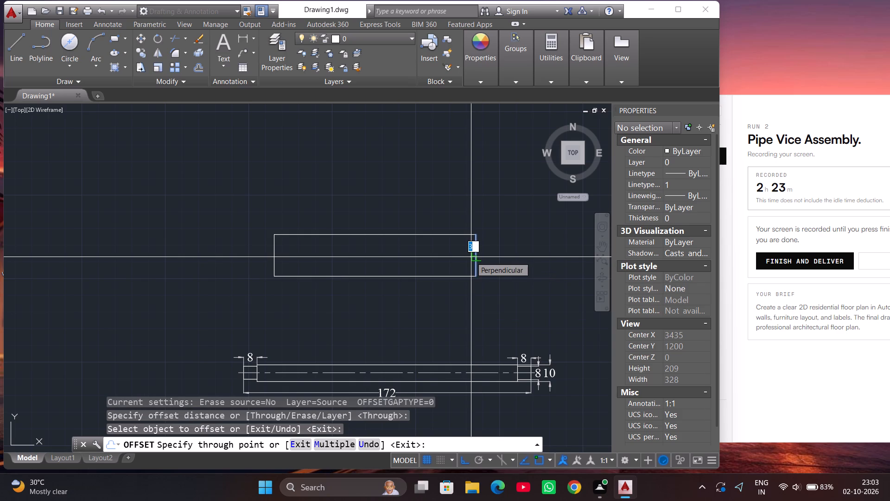
key(2)
key(Return)
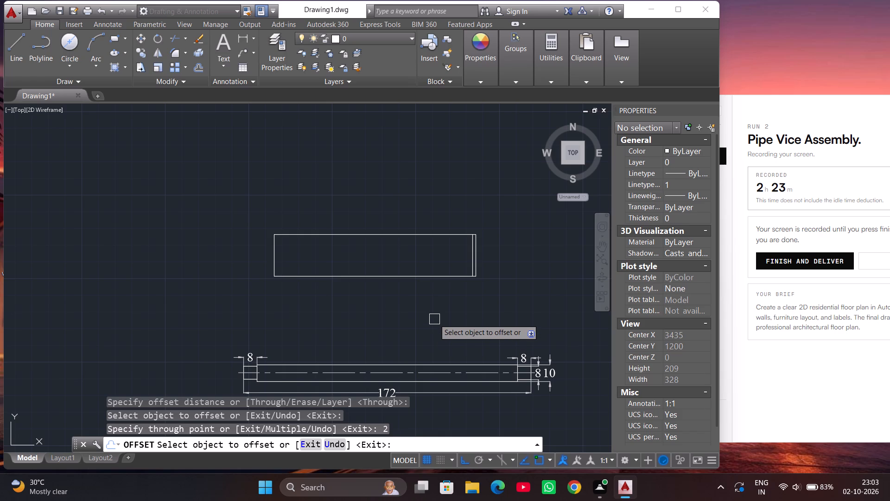
click(481, 262)
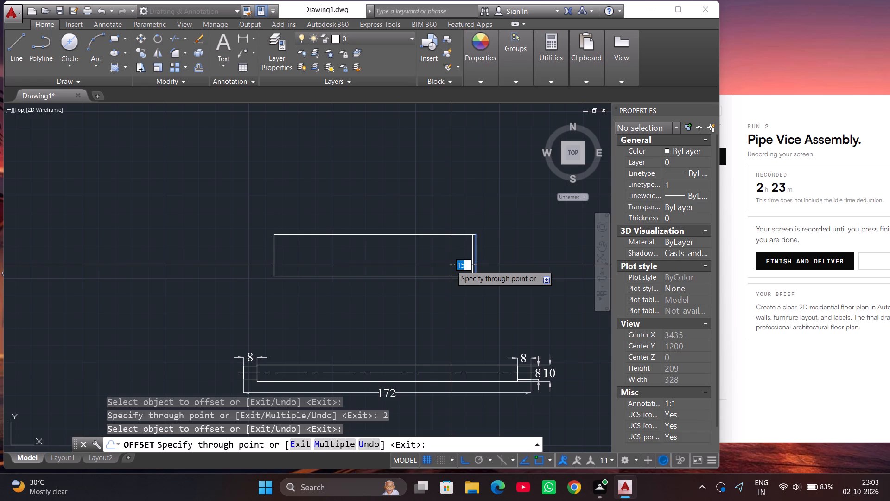
text(12.5)
key(Return)
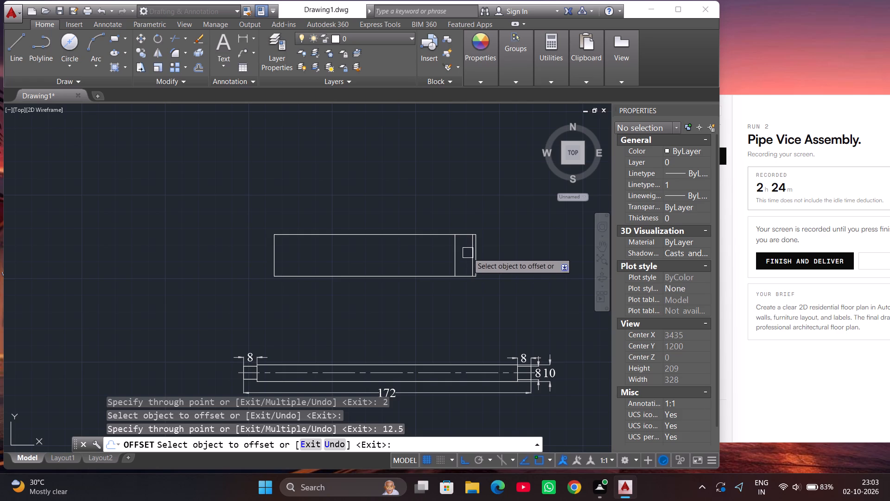
click(480, 245)
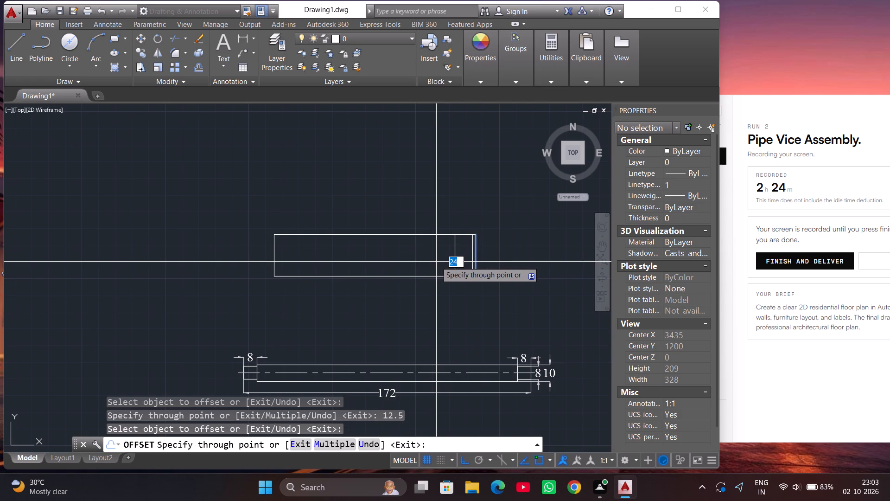
text(25)
key(Return)
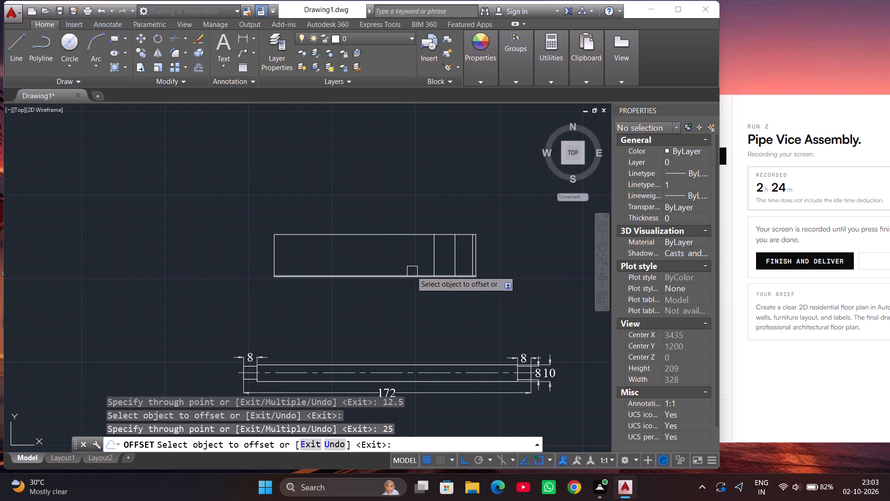
Offset the rectangle's left edge outward by 4, and continue leftward from each new line by 6 and 10 units.
click(275, 263)
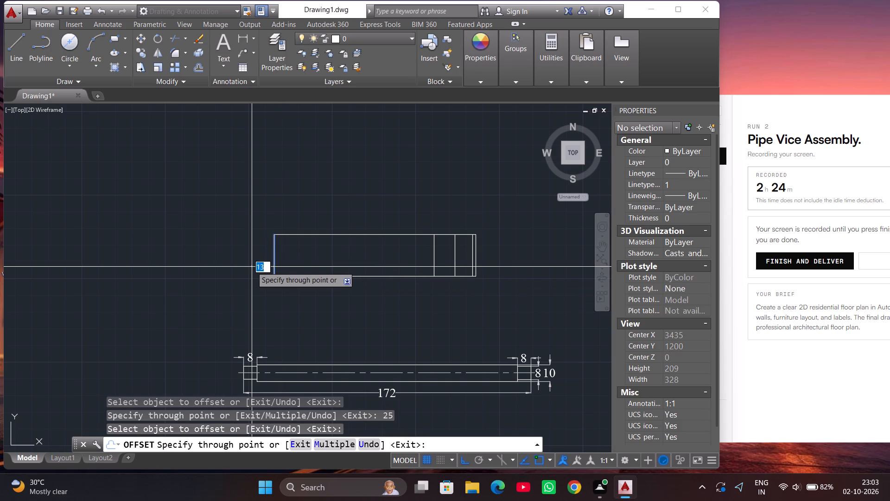
key(4)
key(Return)
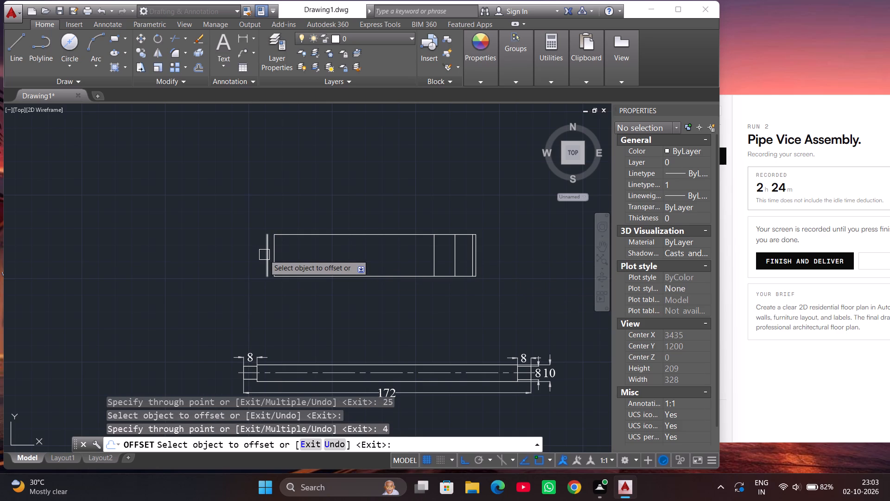
click(264, 255)
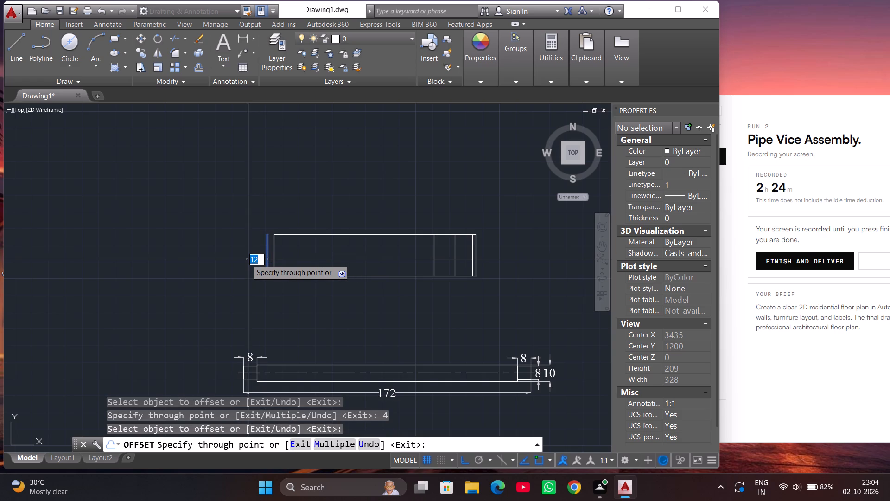
key(6)
key(Return)
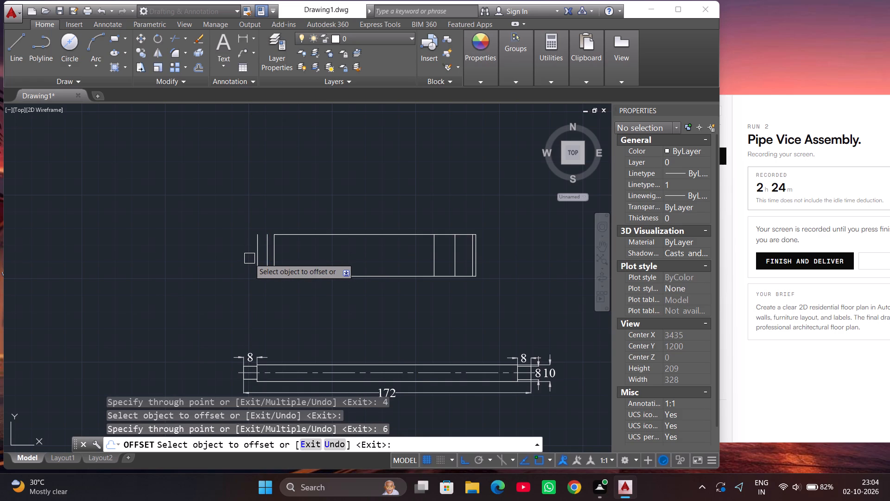
click(257, 253)
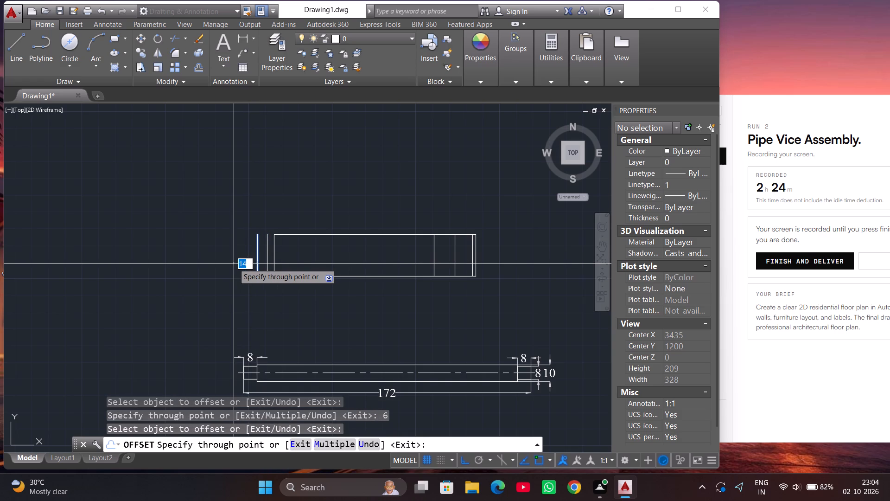
text(10)
key(Return)
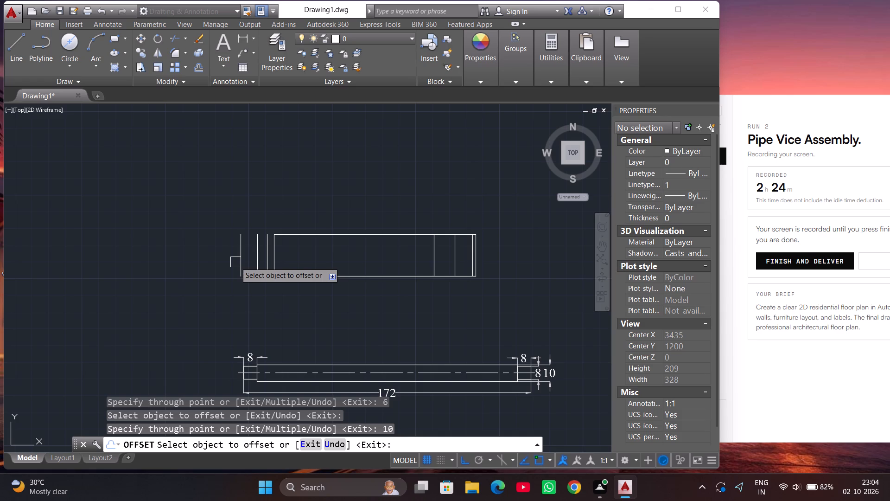
key(Escape)
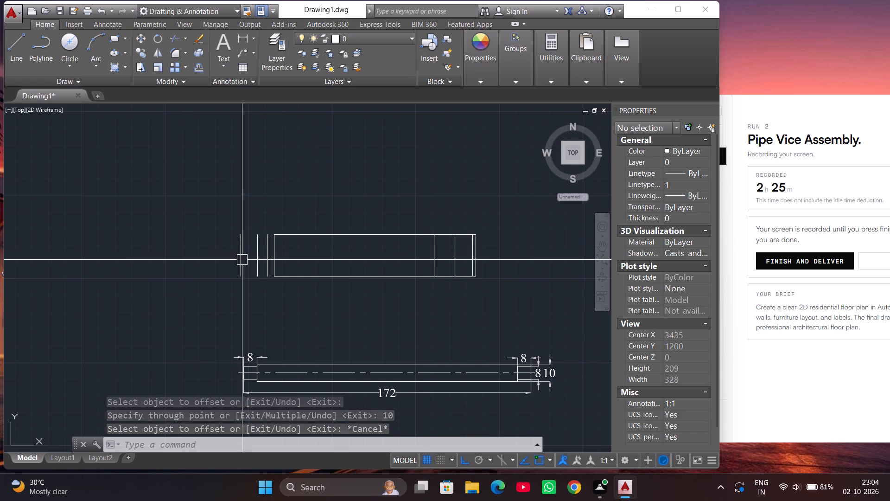
scroll(329, 259, down, 1)
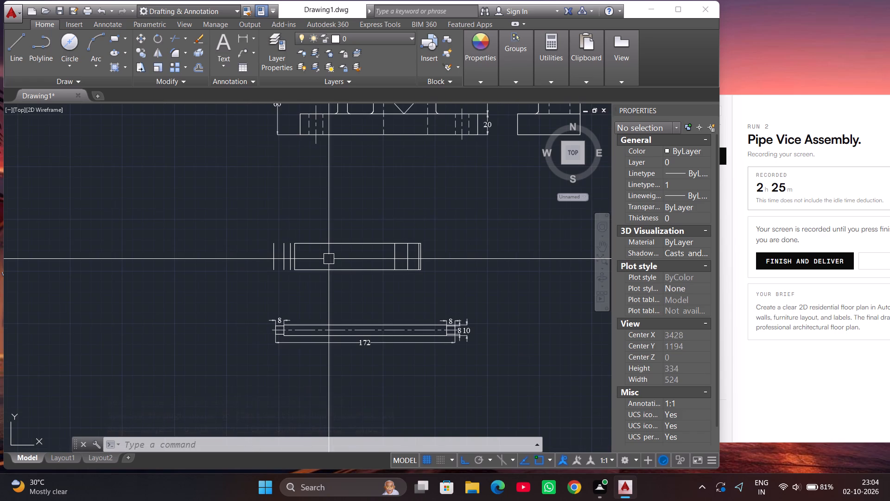
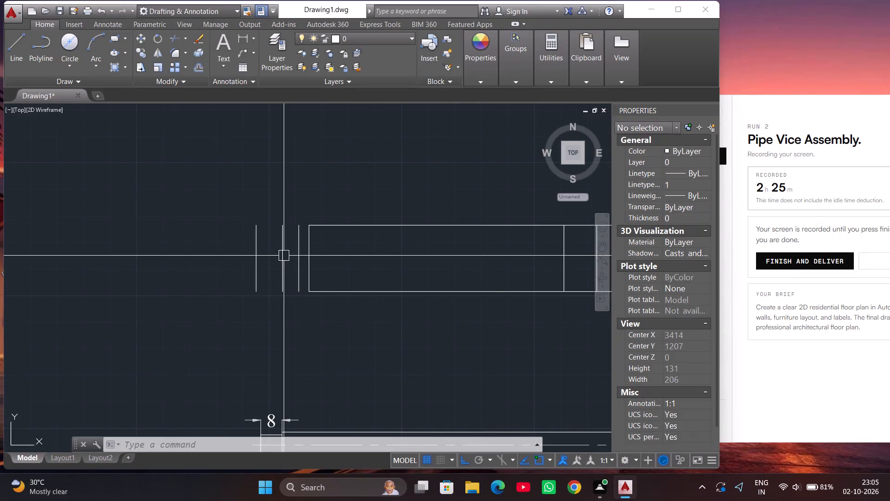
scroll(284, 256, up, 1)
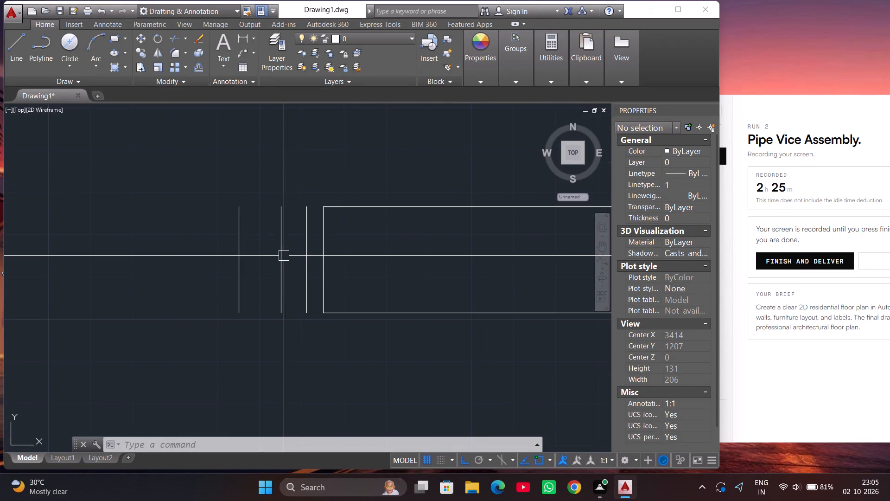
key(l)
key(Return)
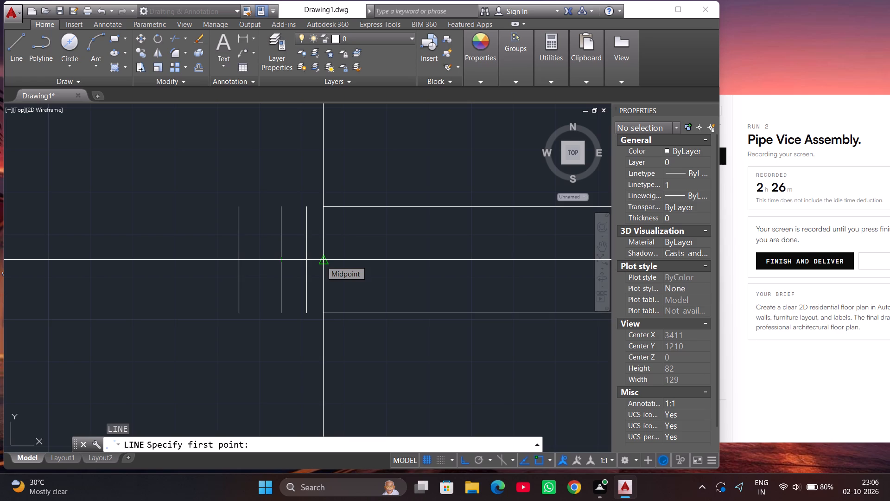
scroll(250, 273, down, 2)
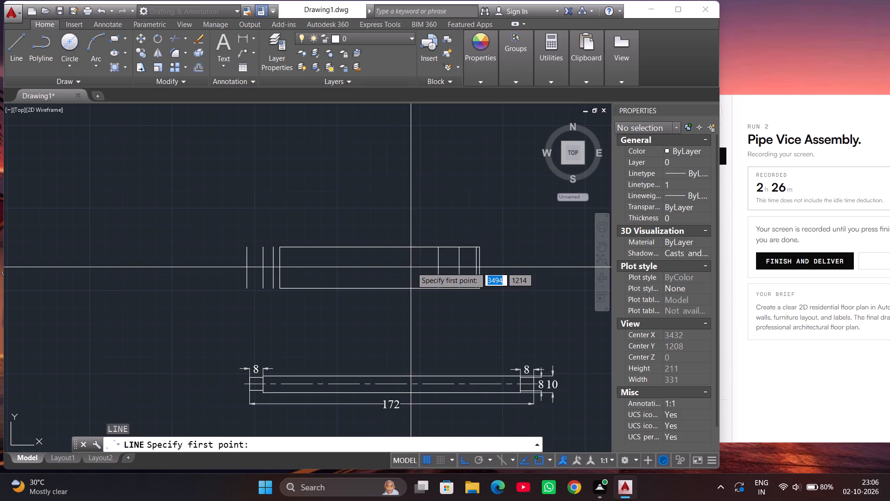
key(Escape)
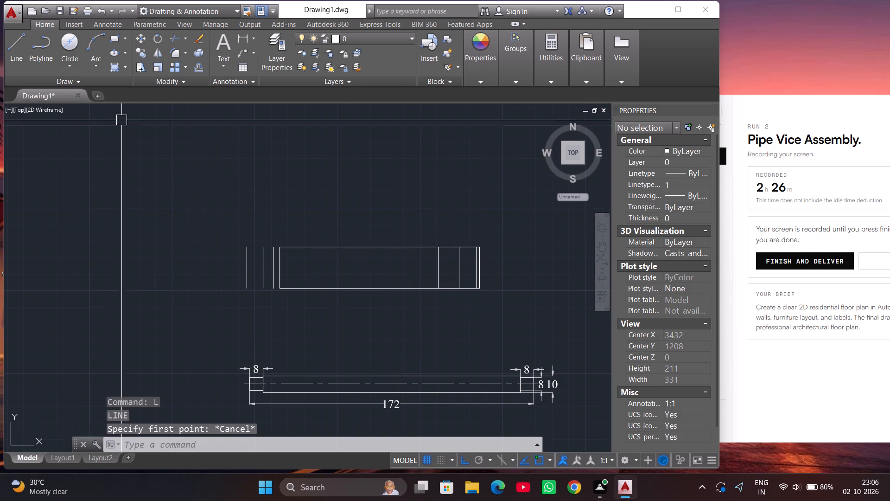
Draw an 11-diameter circle centred on the midpoint of the vertical line offset 12.5 inside the rectangle's right edge.
click(71, 42)
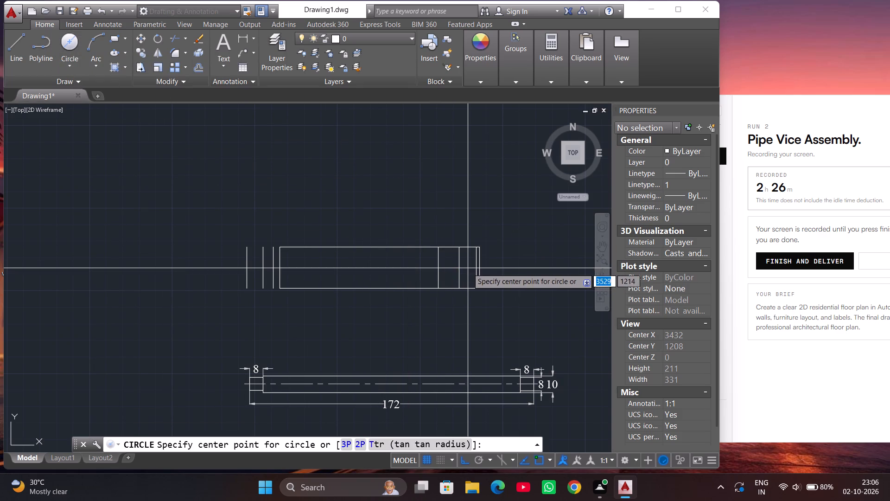
scroll(468, 268, up, 1)
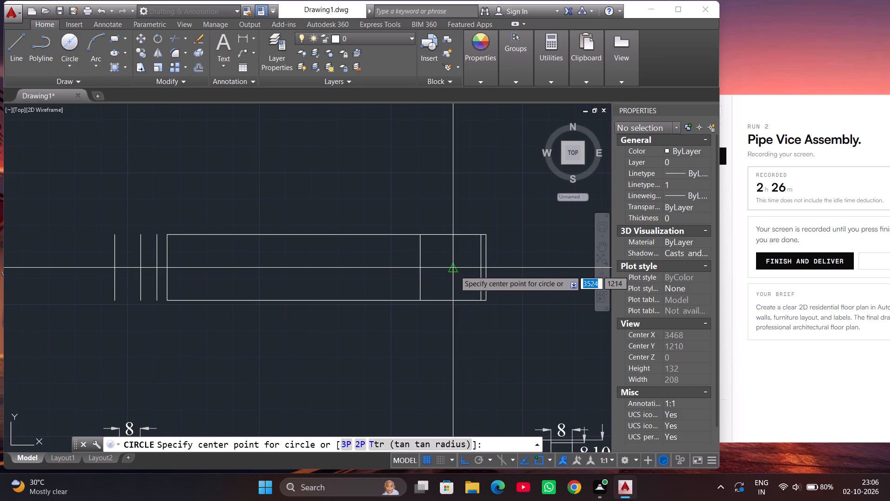
click(455, 270)
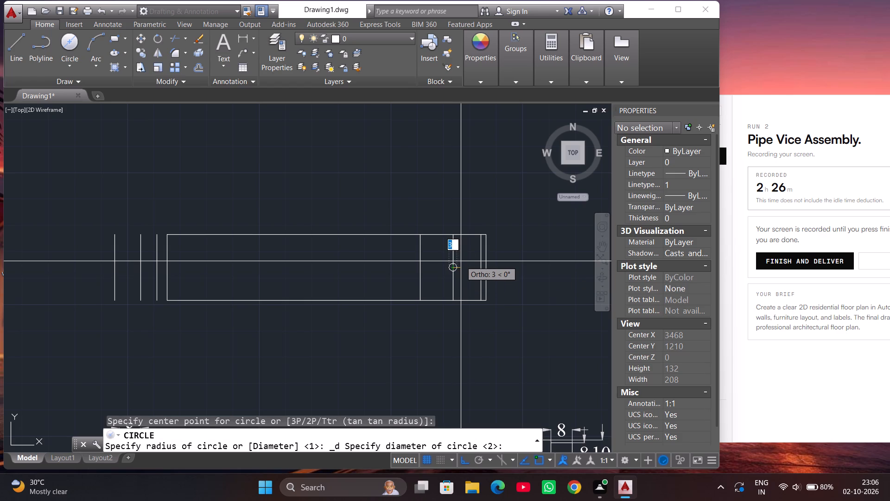
text(11)
key(Return)
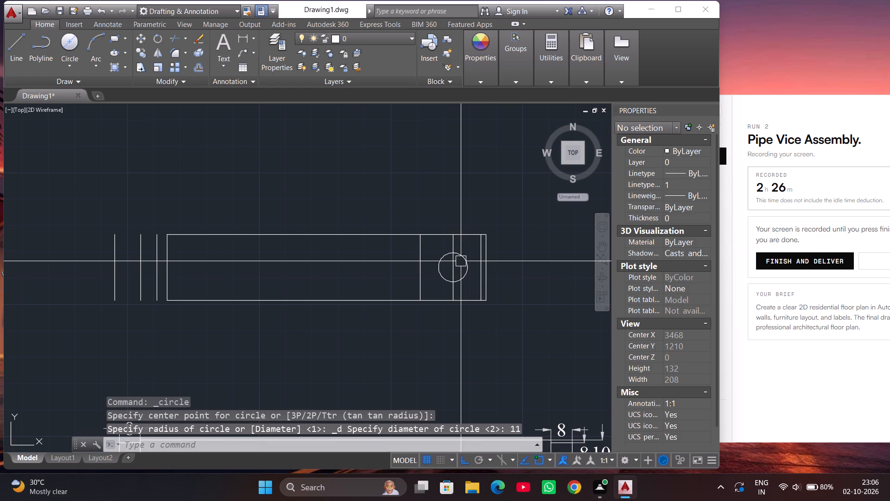
key(Escape)
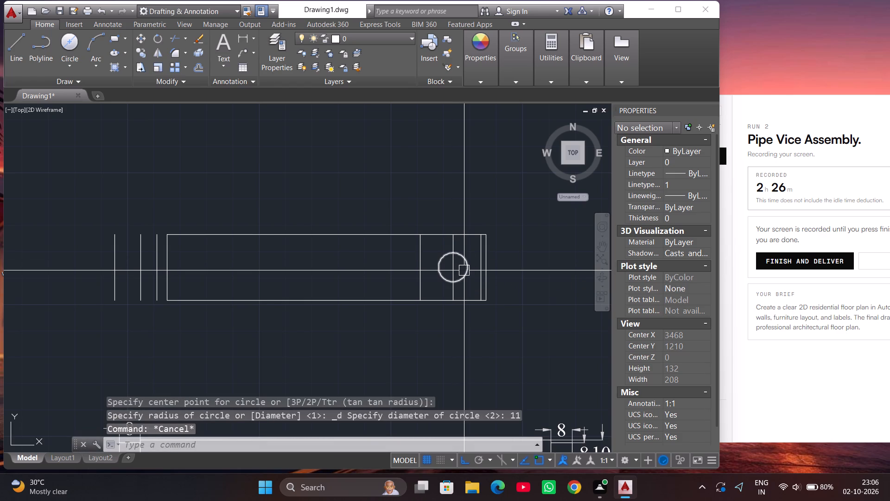
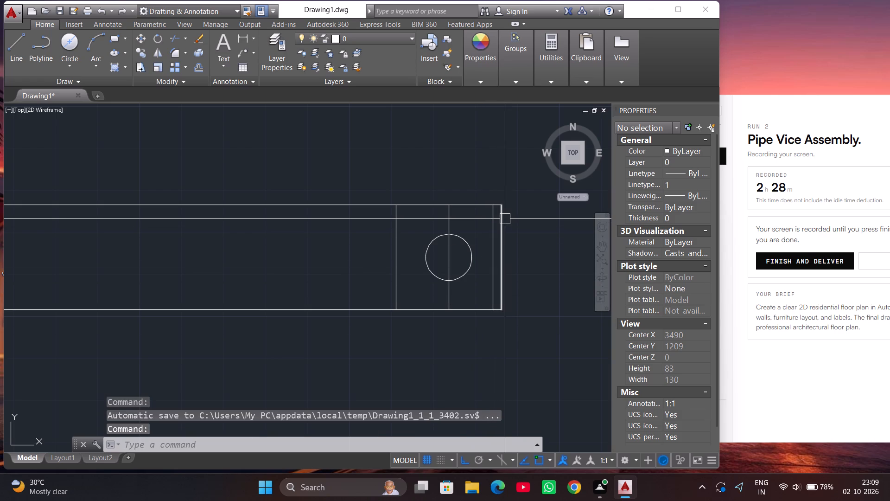
Draw connected lines at the rectangle's right end: a slanted upper corner, about 17 down the right edge, and a slanted lower corner.
key(l)
key(Return)
click(492, 207)
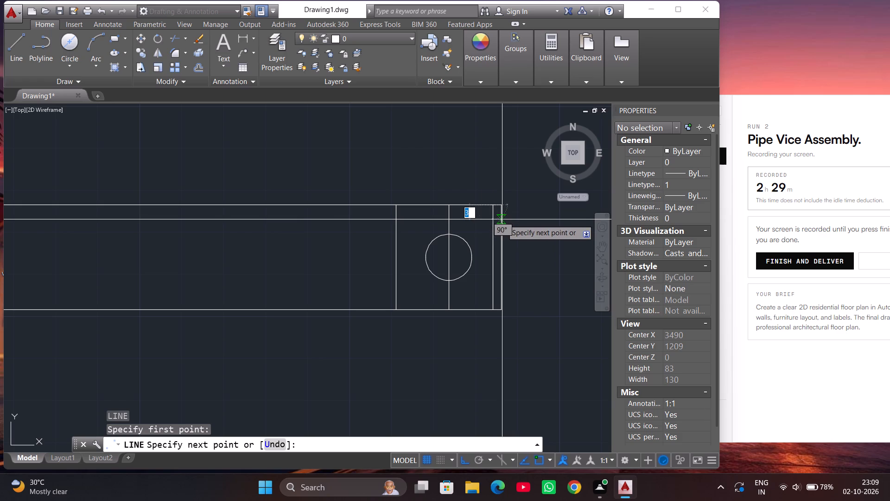
click(502, 219)
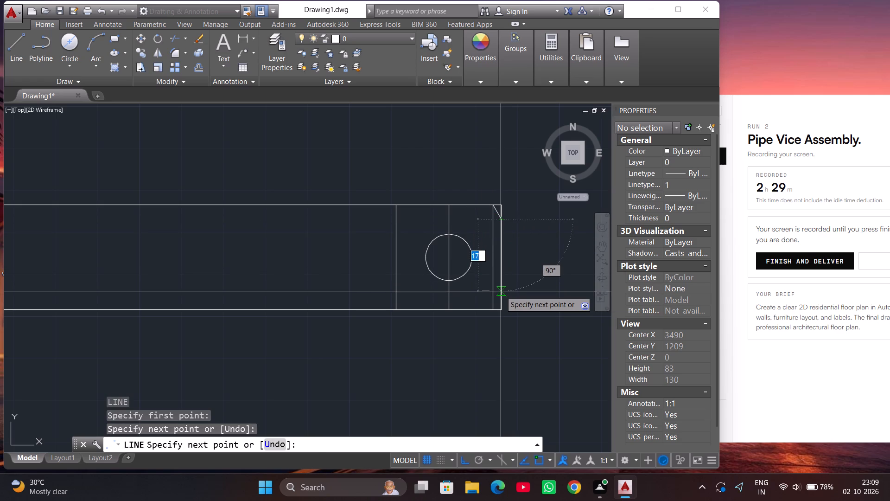
click(501, 291)
click(495, 305)
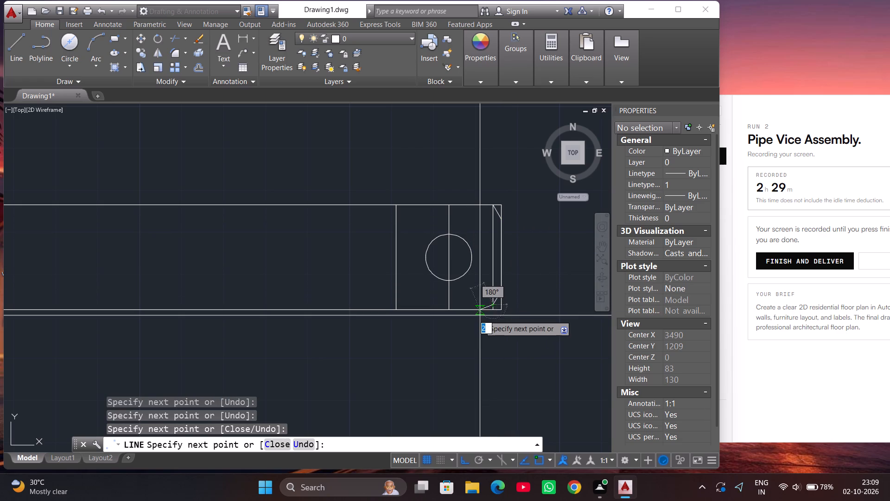
key(Escape)
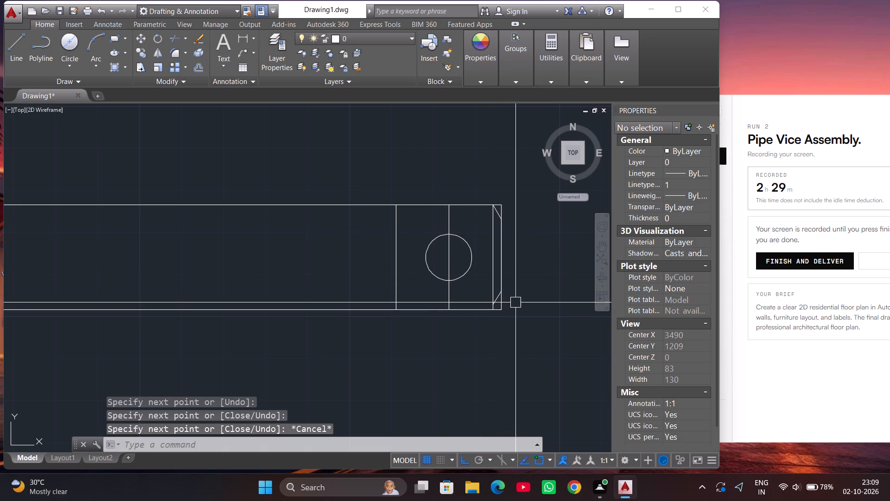
Stretch the lower slanted line's ends to meet the inner vertical line at the bottom edge and the rectangle's right edge.
scroll(493, 306, up, 2)
click(502, 276)
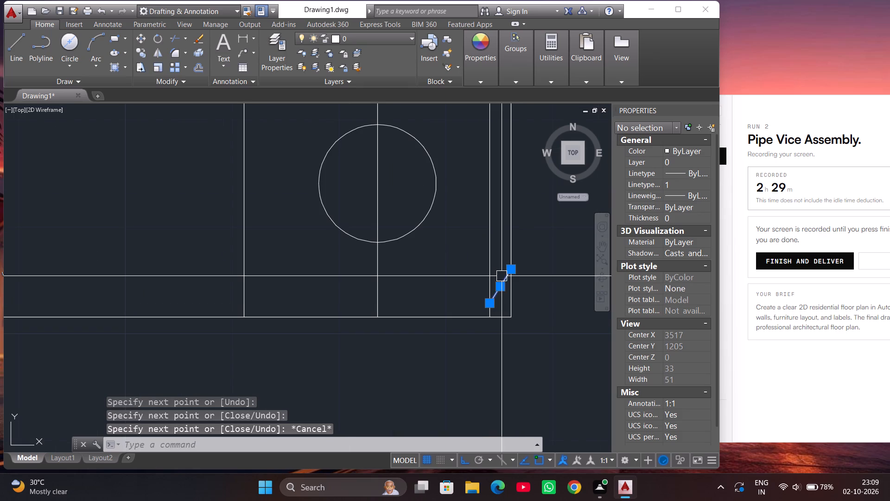
click(490, 304)
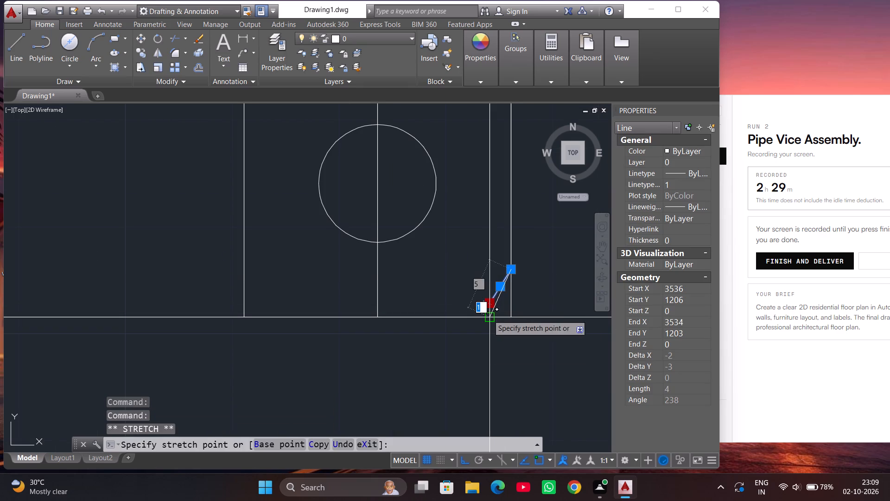
click(488, 315)
click(508, 273)
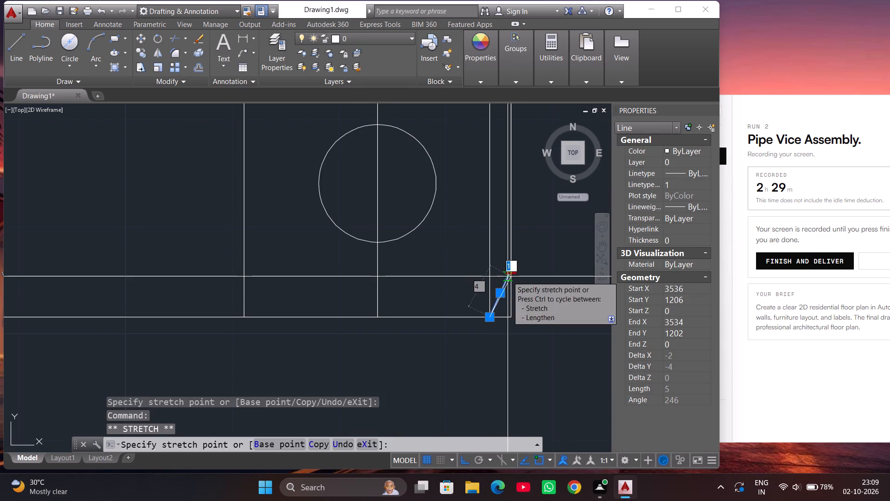
click(508, 276)
key(Escape)
scroll(533, 336, down, 2)
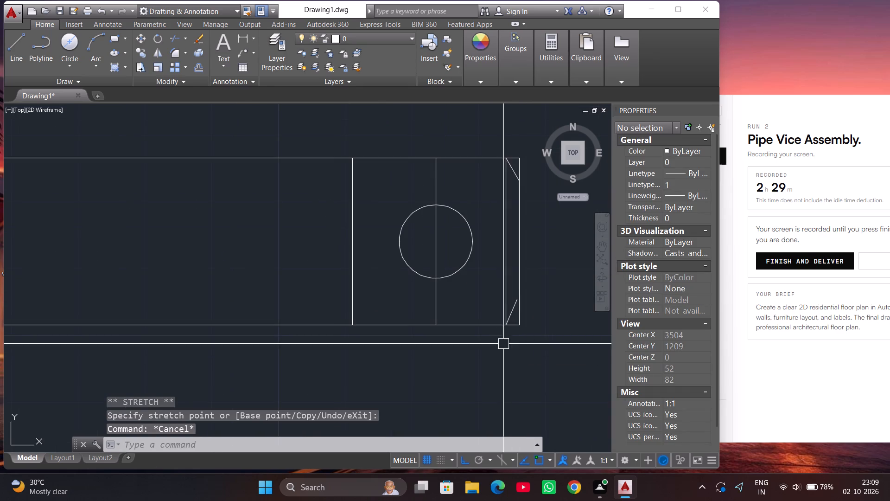
click(516, 305)
scroll(516, 305, up, 3)
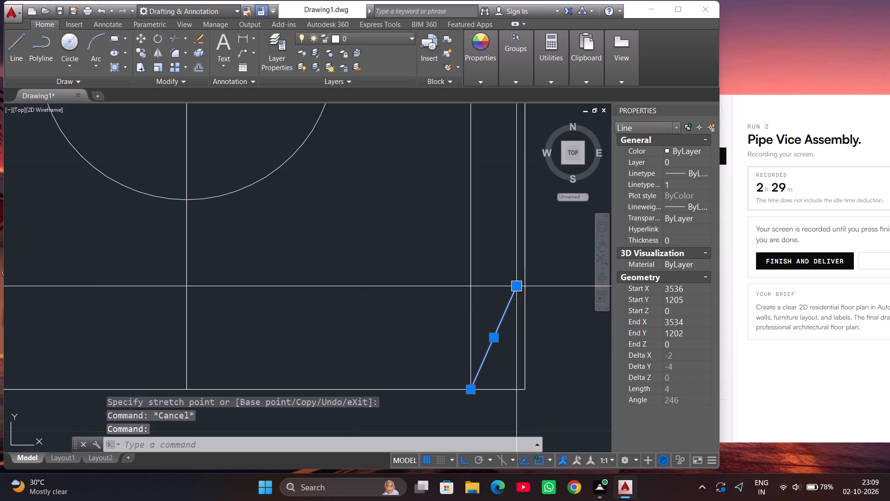
click(516, 288)
click(527, 281)
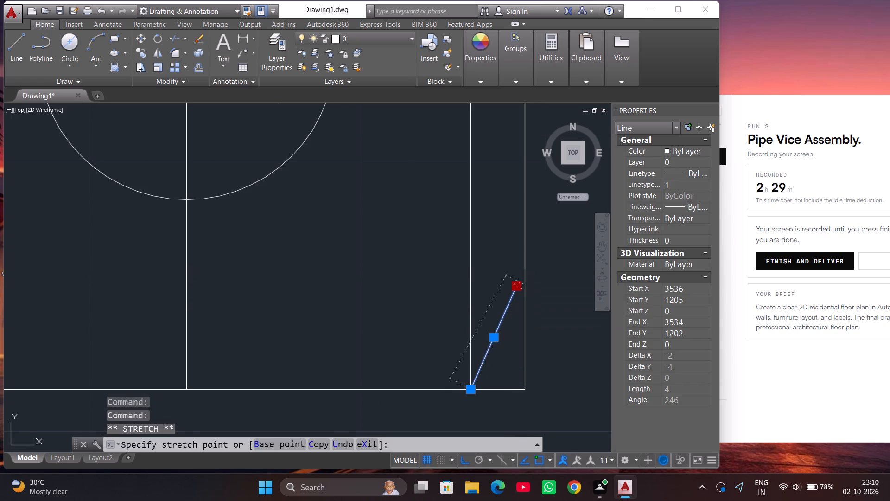
scroll(532, 341, down, 2)
key(Escape)
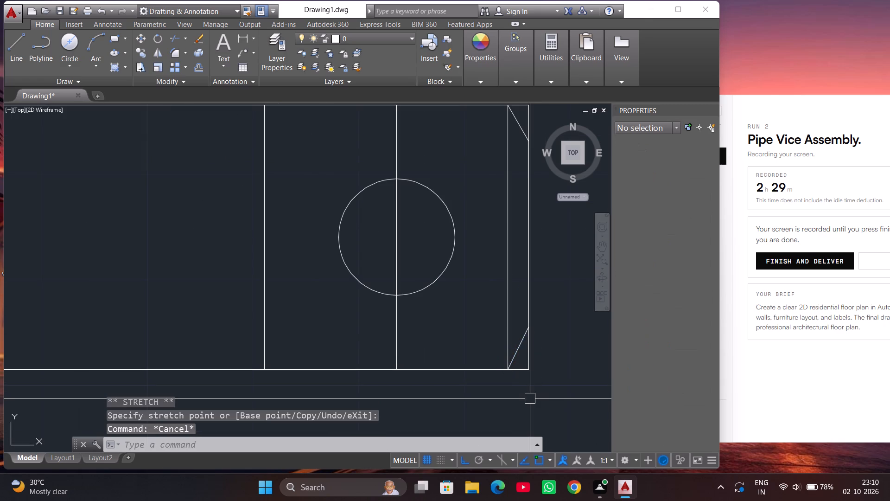
Trim the excess rectangle edges outside the upper and lower slanted lines to form the bevelled right end.
scroll(541, 402, down, 1)
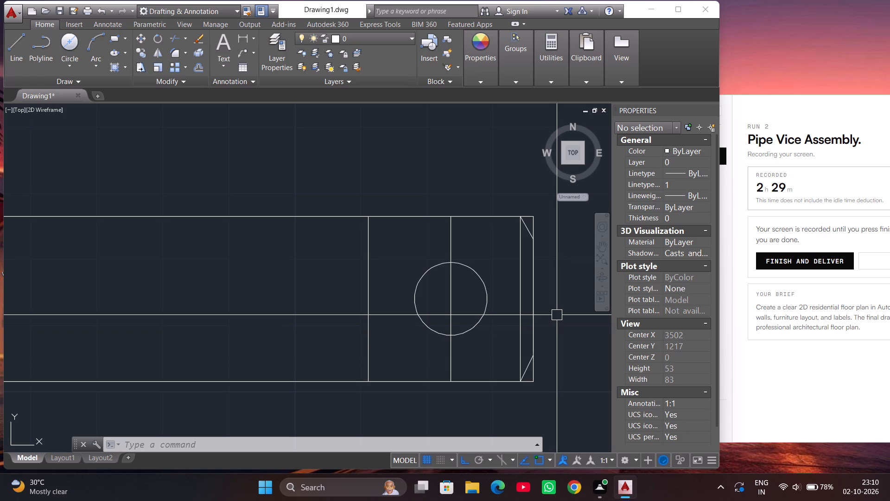
text(TR)
key(Return)
key(Return)
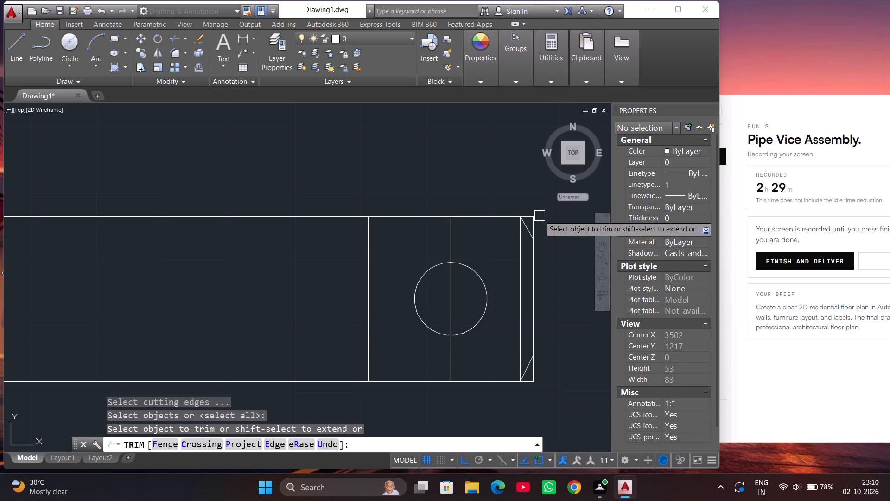
click(536, 217)
click(536, 225)
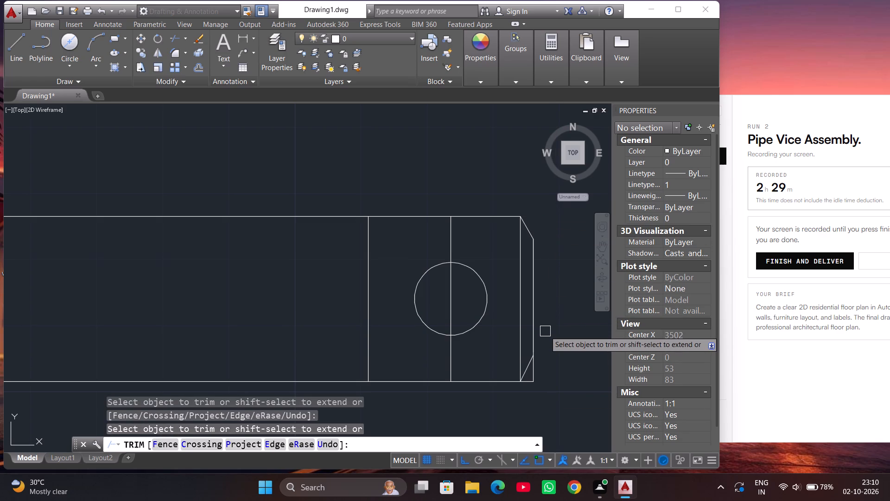
click(534, 377)
click(534, 382)
key(Escape)
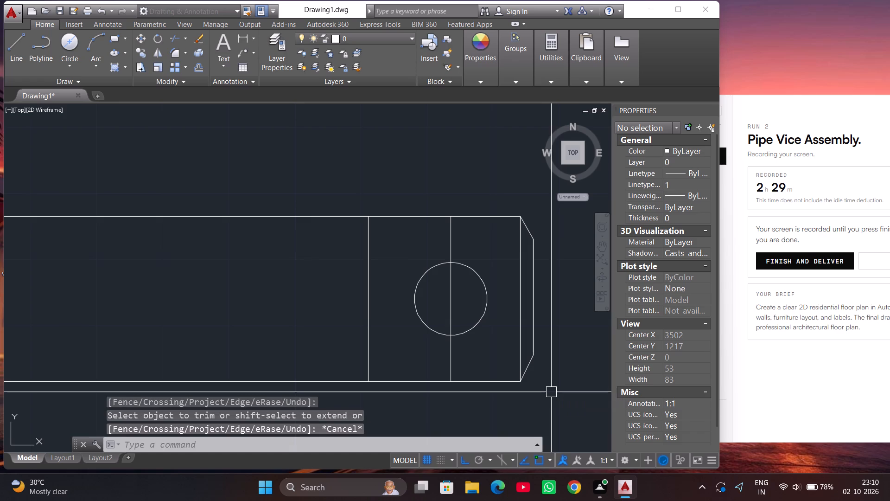
Draw a horizontal line about 154 long through the part's mid-height, extending past the leftmost vertical line and the bevelled end.
scroll(559, 373, down, 1)
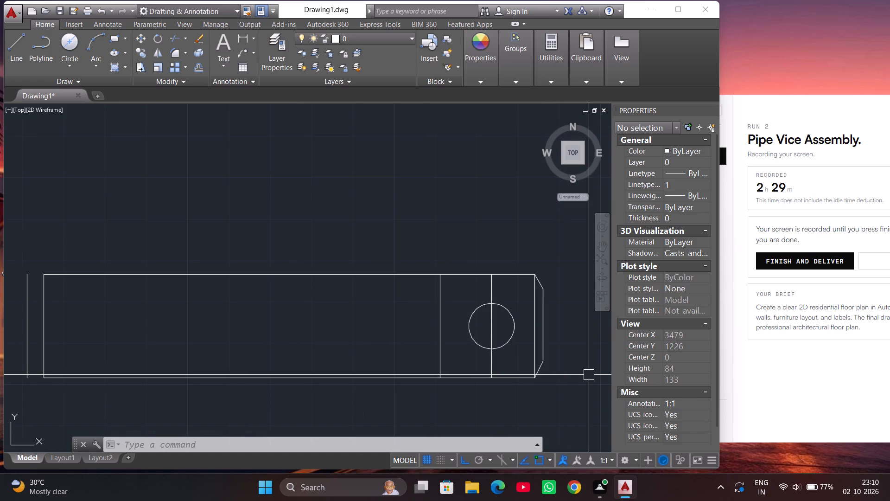
scroll(589, 375, down, 1)
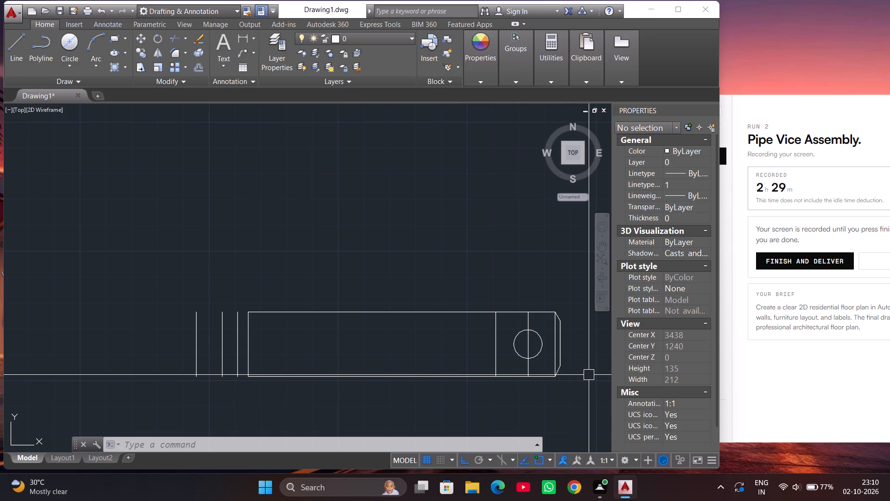
scroll(596, 372, down, 1)
scroll(591, 372, up, 1)
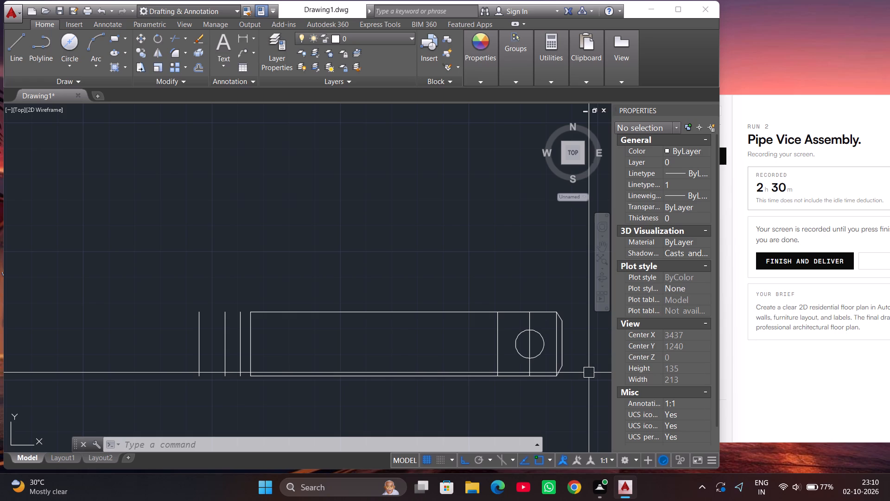
key(l)
key(Return)
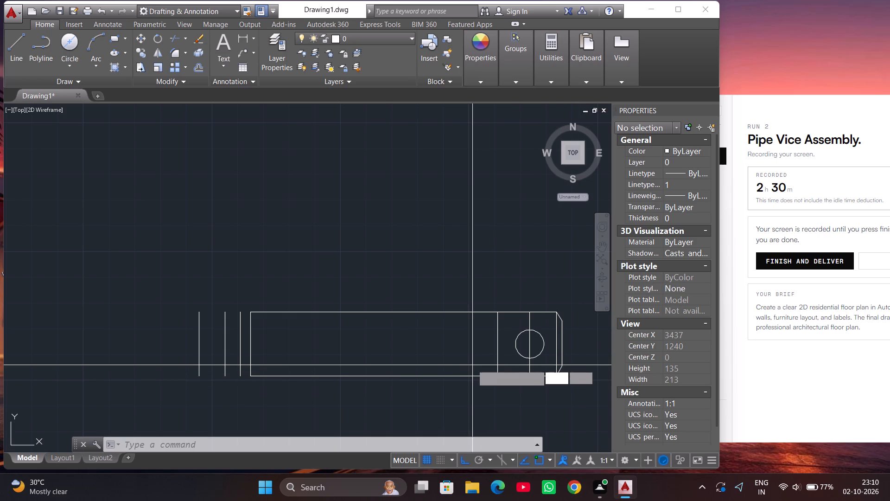
click(179, 345)
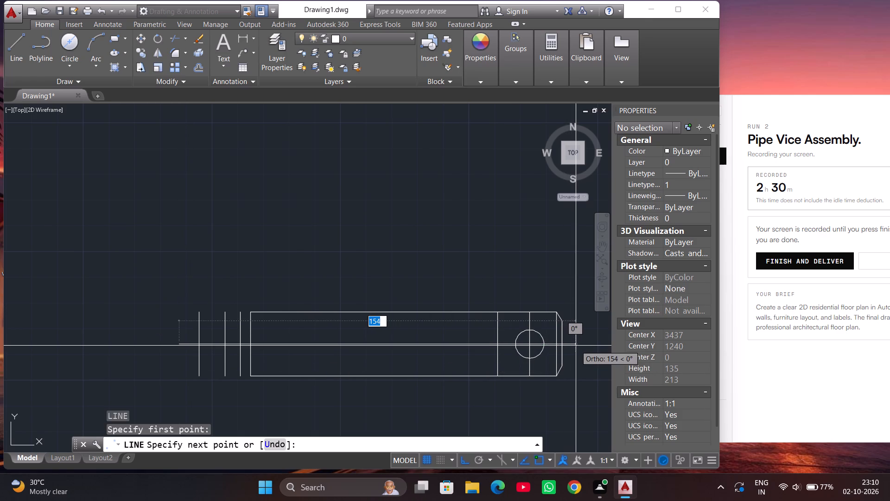
click(576, 346)
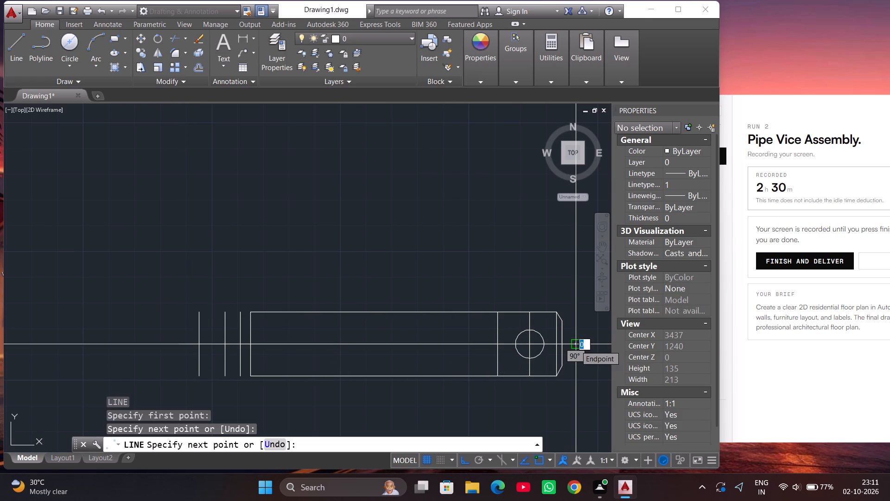
key(Escape)
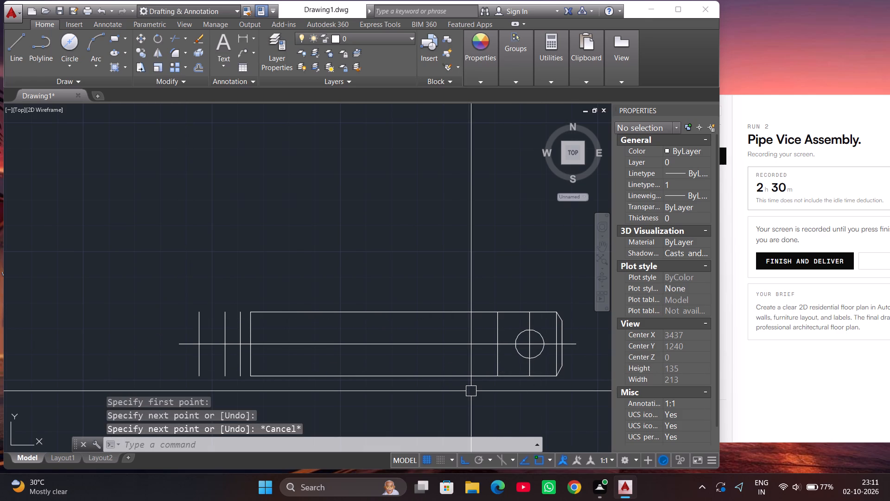
Set the linetype of the horizontal line through the part's middle to CENTER2.
click(454, 347)
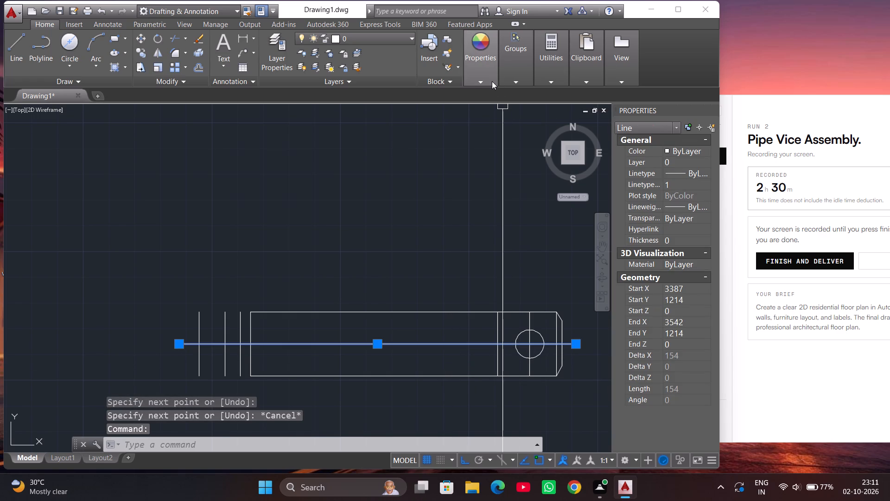
click(481, 80)
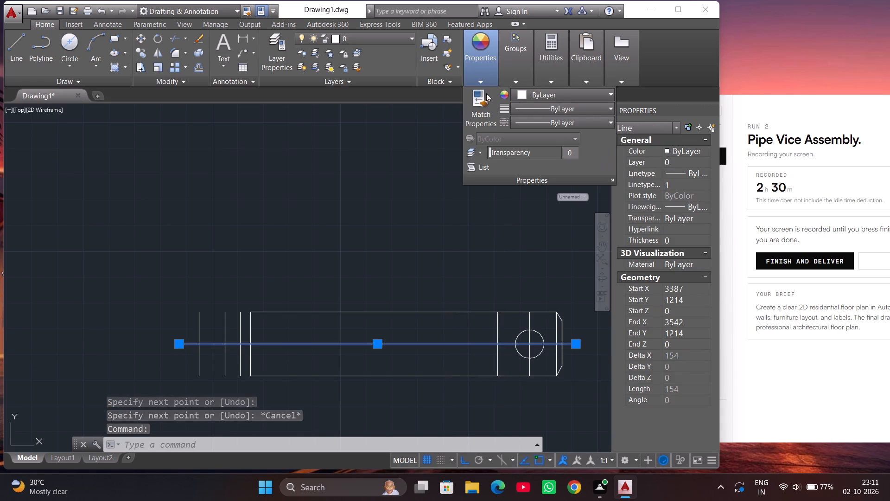
click(518, 118)
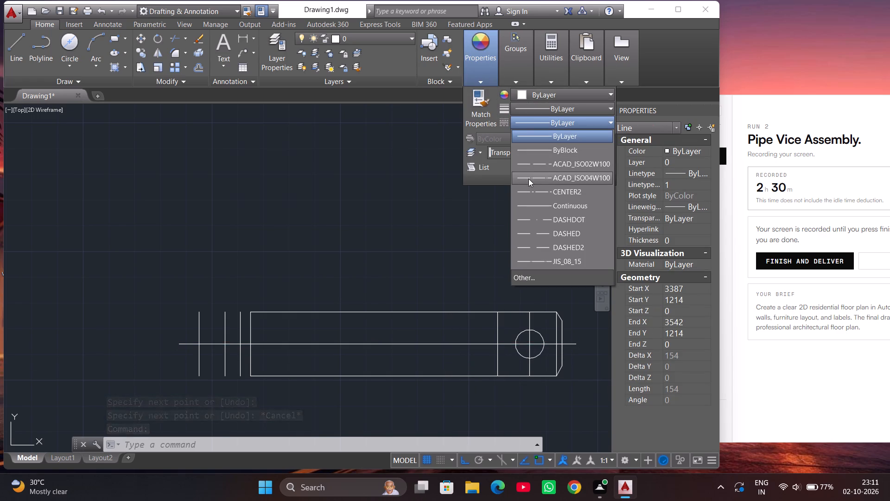
click(528, 193)
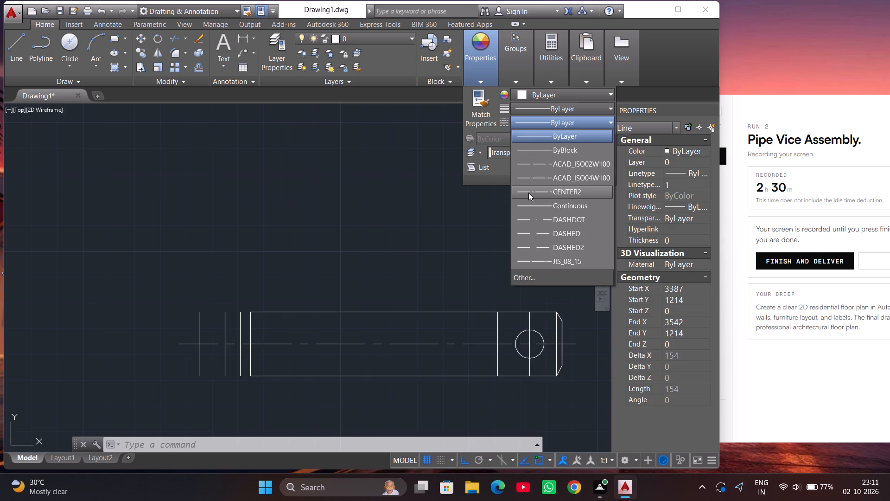
key(Escape)
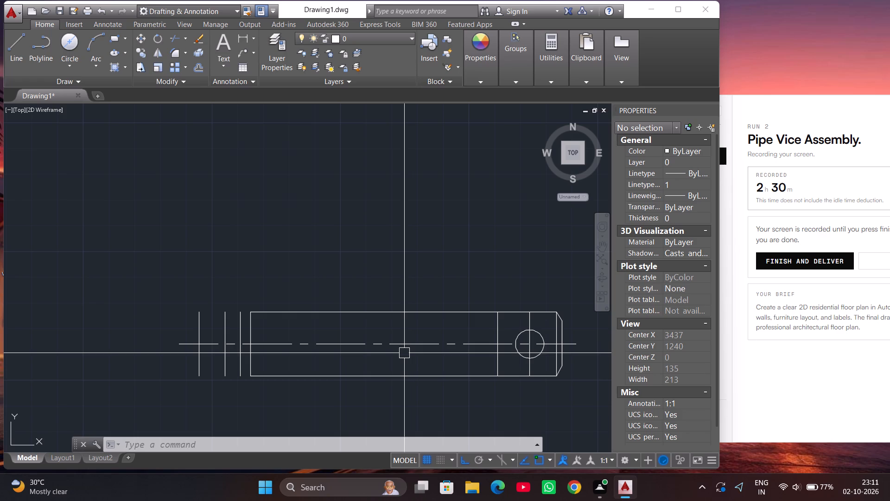
Set the linetype of the vertical line through the circle to CENTER2.
click(530, 364)
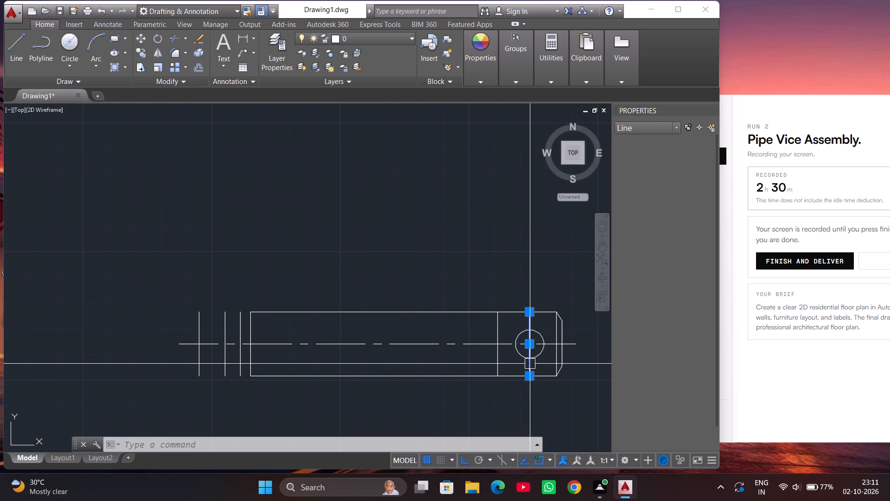
click(482, 70)
click(528, 125)
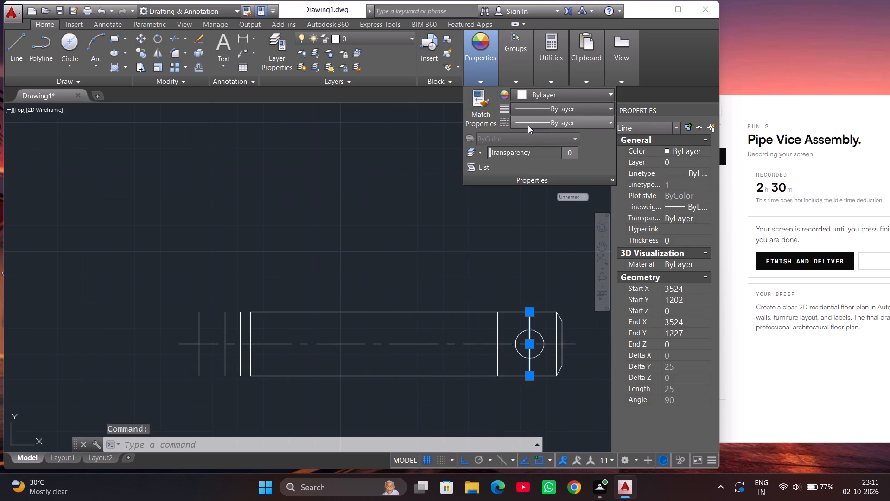
click(545, 197)
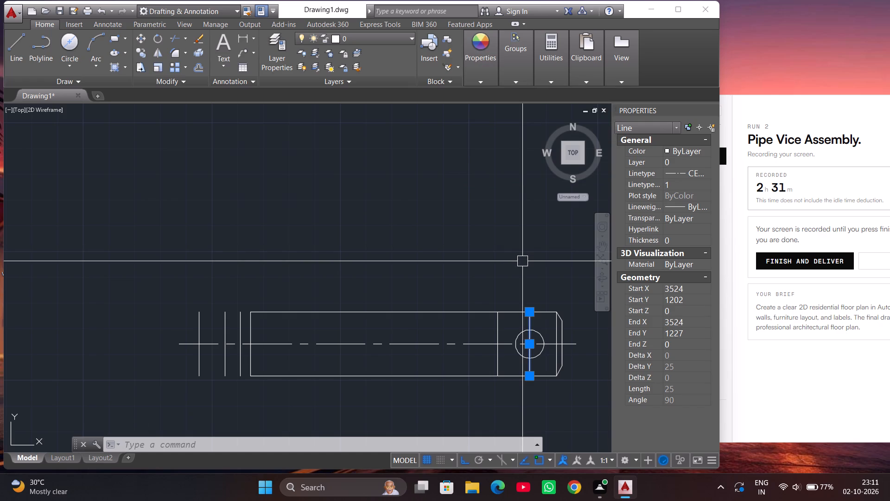
key(Escape)
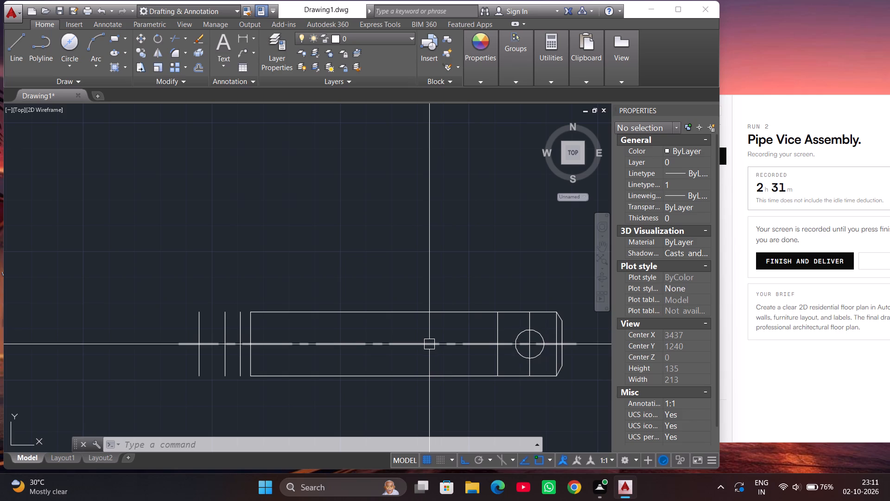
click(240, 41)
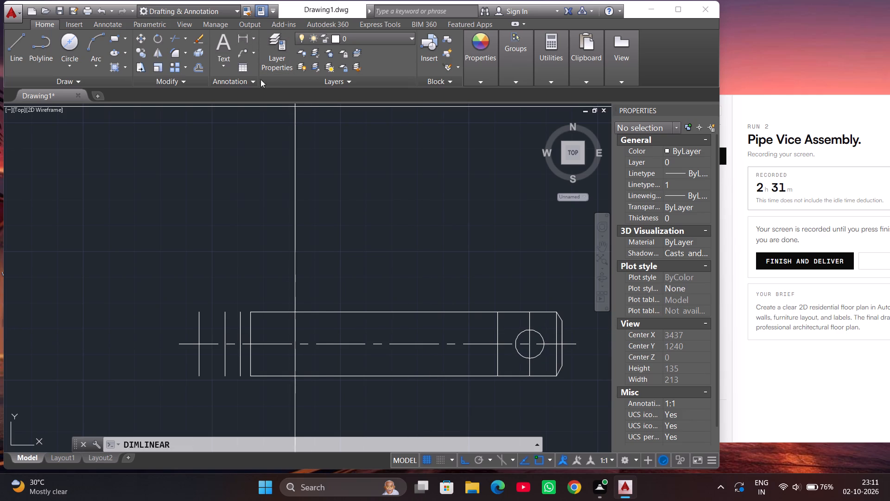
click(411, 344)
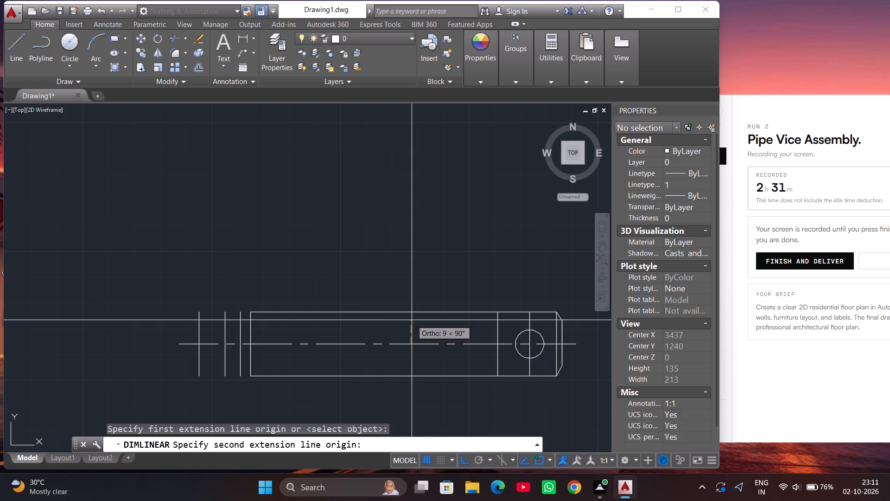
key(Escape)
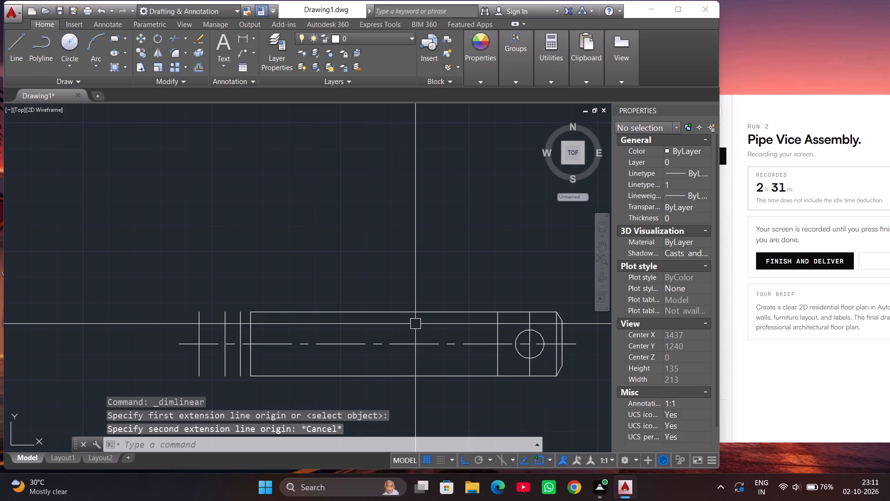
Offset the part's horizontal centreline by 10 both above and below.
text(OF)
key(Return)
key(Return)
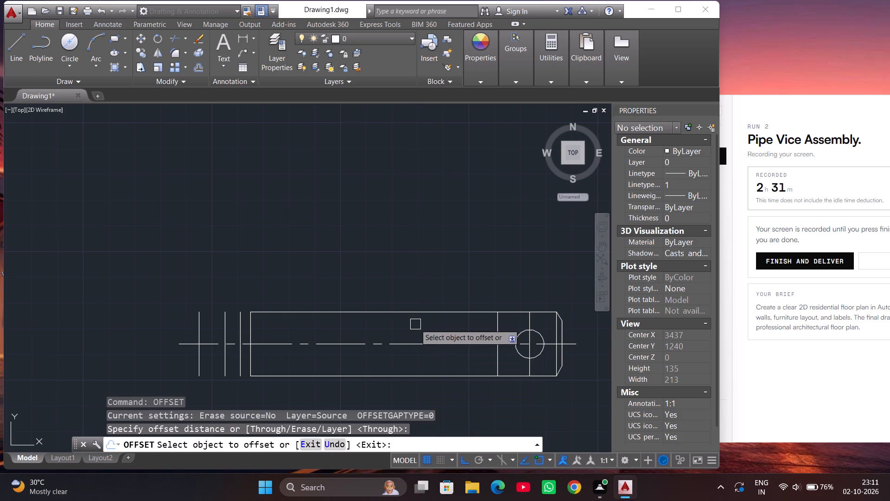
click(414, 342)
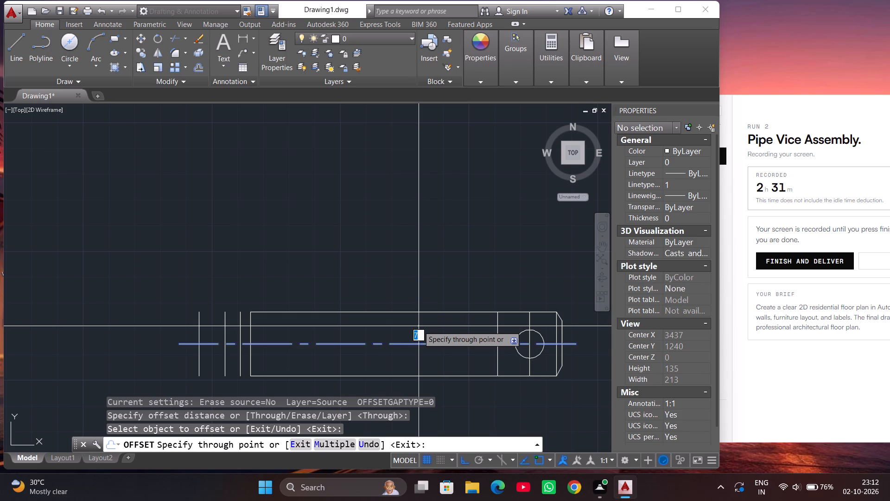
text(10)
key(Return)
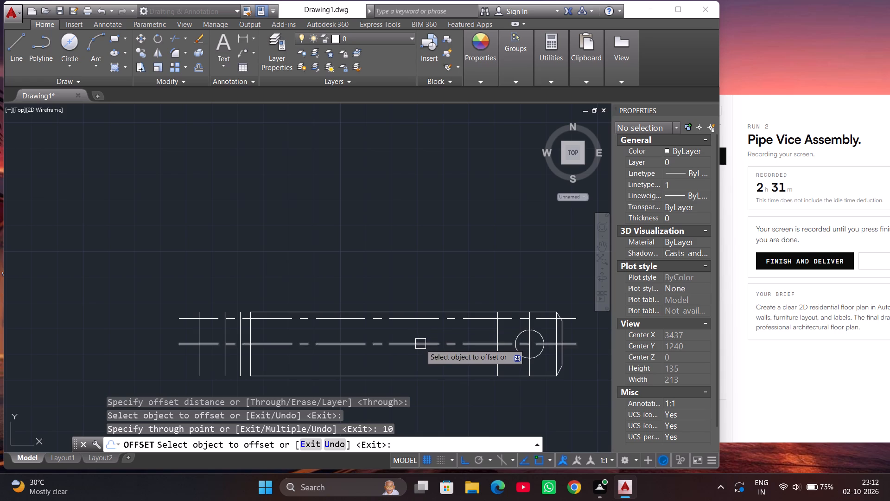
click(420, 344)
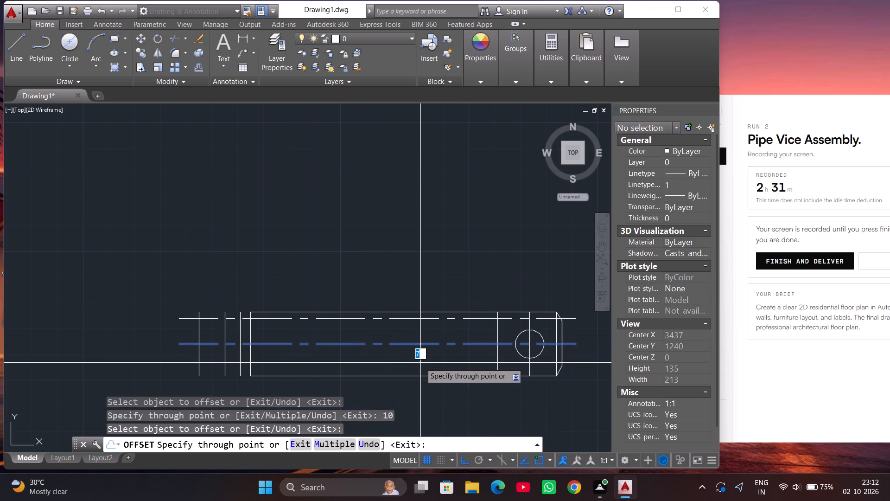
text(10)
key(Return)
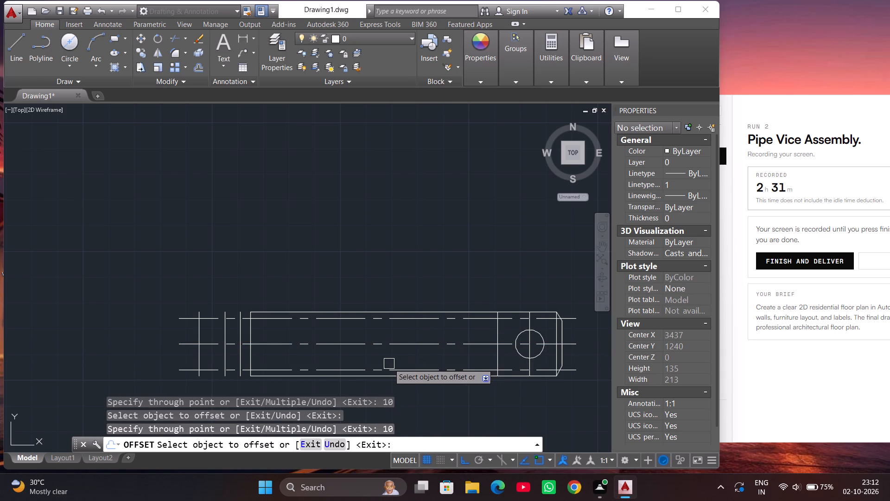
key(Escape)
Set the linetype of the two lines offset 10 from the centreline to ByLayer.
click(404, 321)
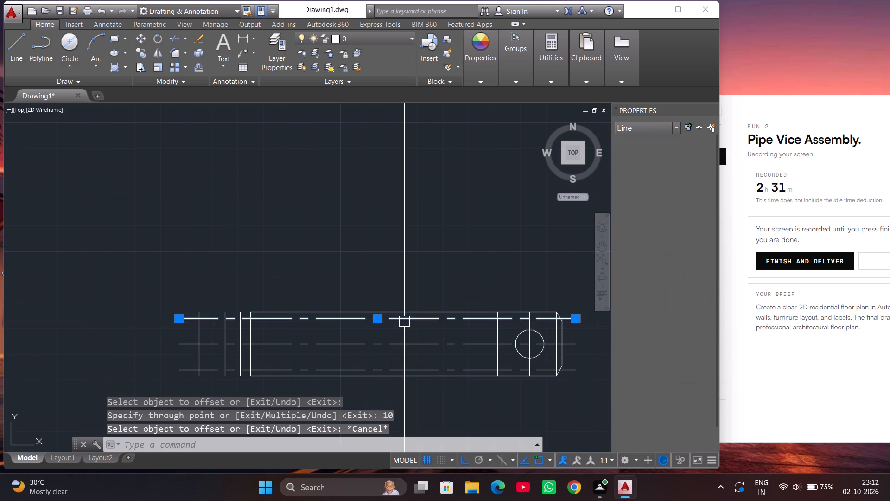
click(395, 369)
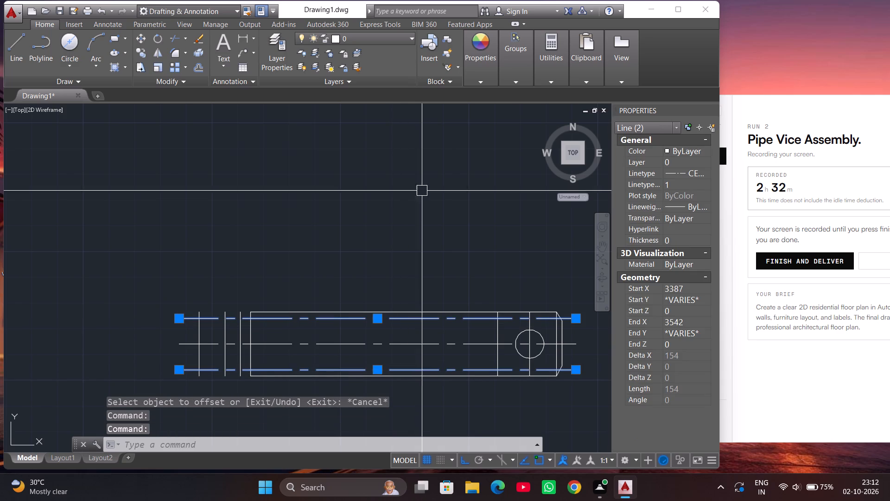
click(483, 64)
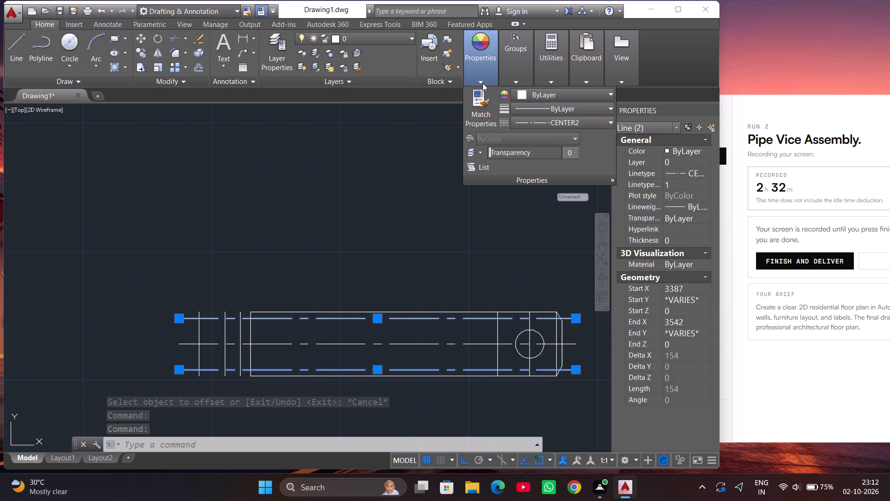
click(531, 121)
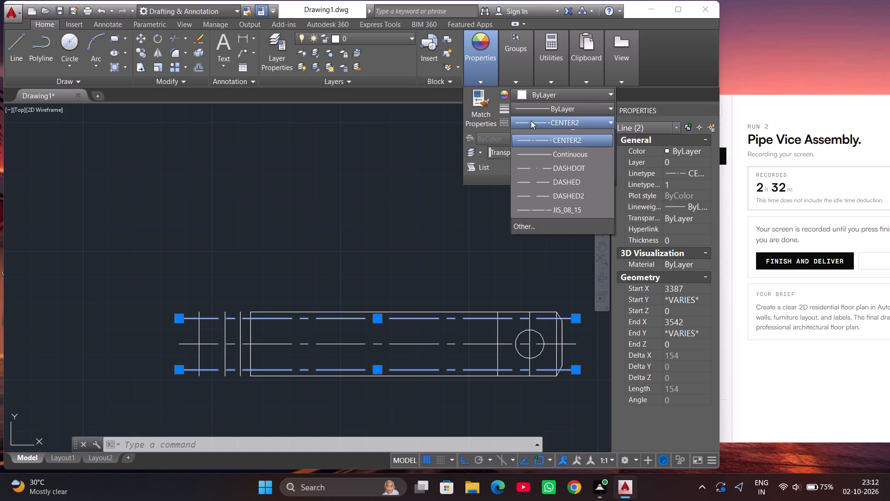
click(532, 140)
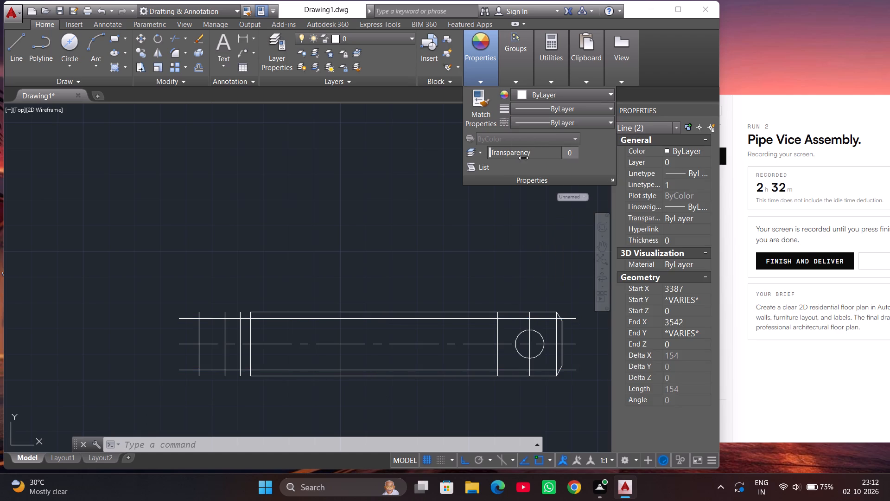
key(Escape)
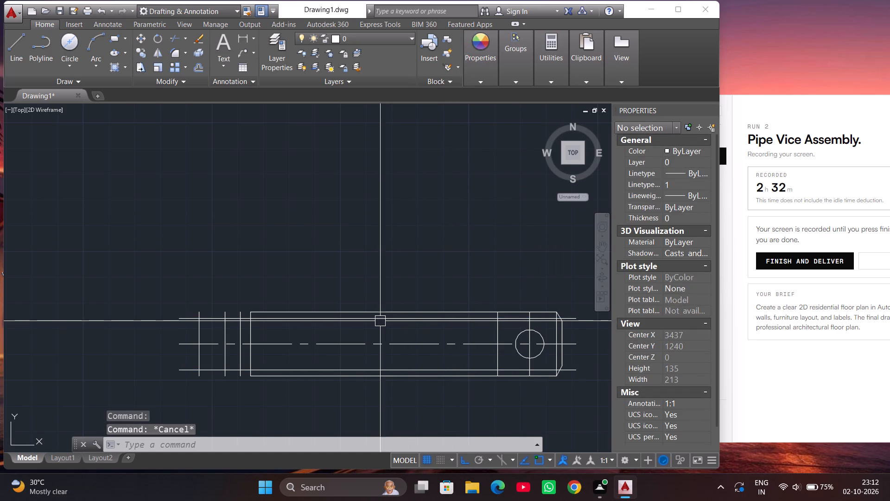
Shorten both offset lines at their hole-side ends so they stop at the vertical line beside the circle.
scroll(332, 315, down, 1)
scroll(479, 324, up, 3)
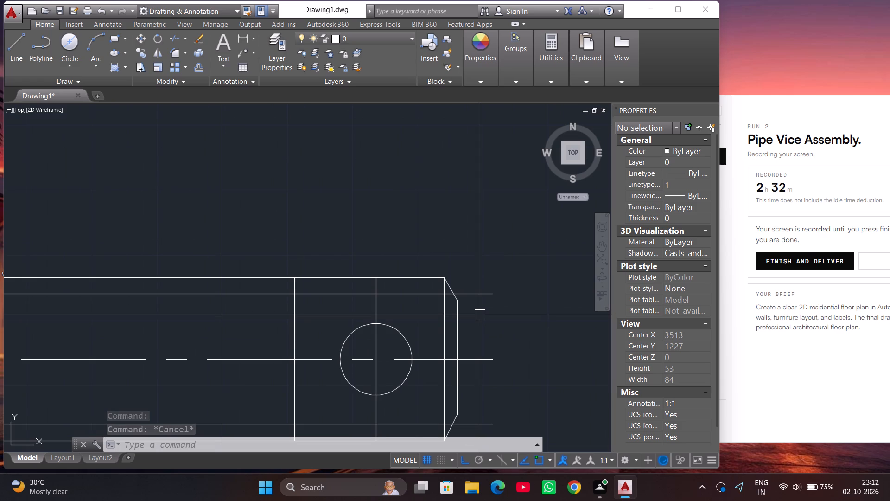
click(496, 294)
click(496, 294)
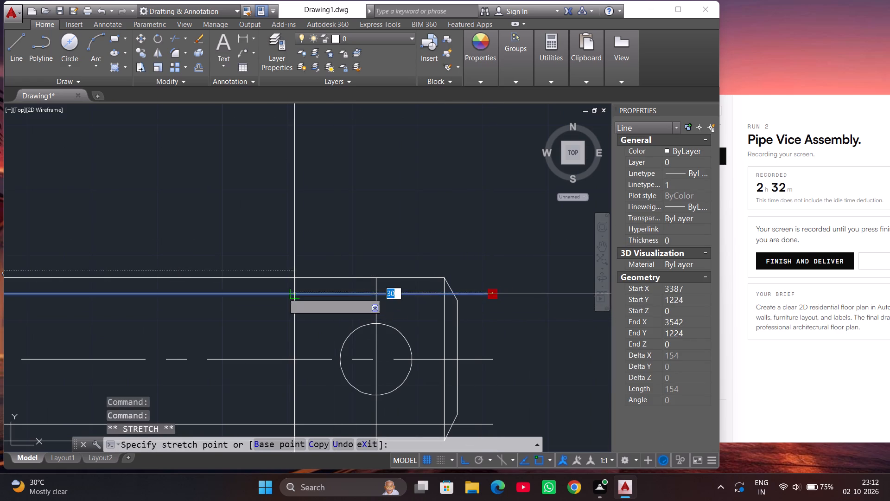
click(295, 293)
scroll(339, 213, down, 2)
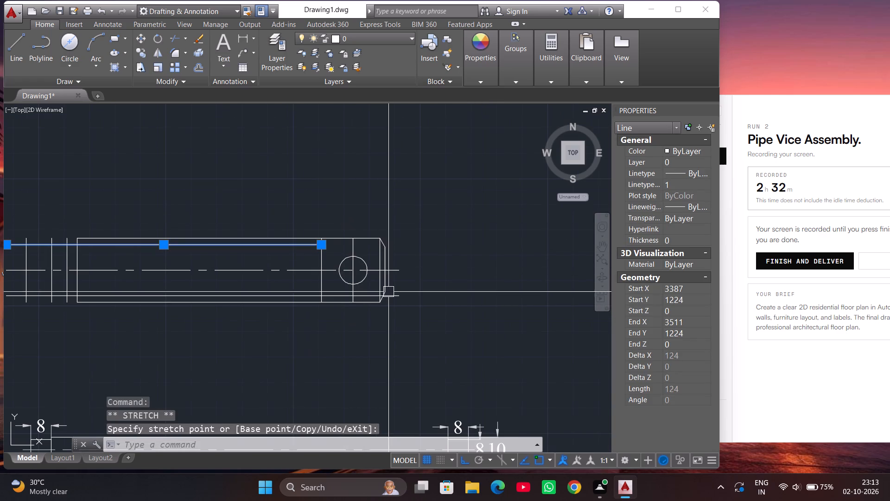
click(396, 295)
click(397, 296)
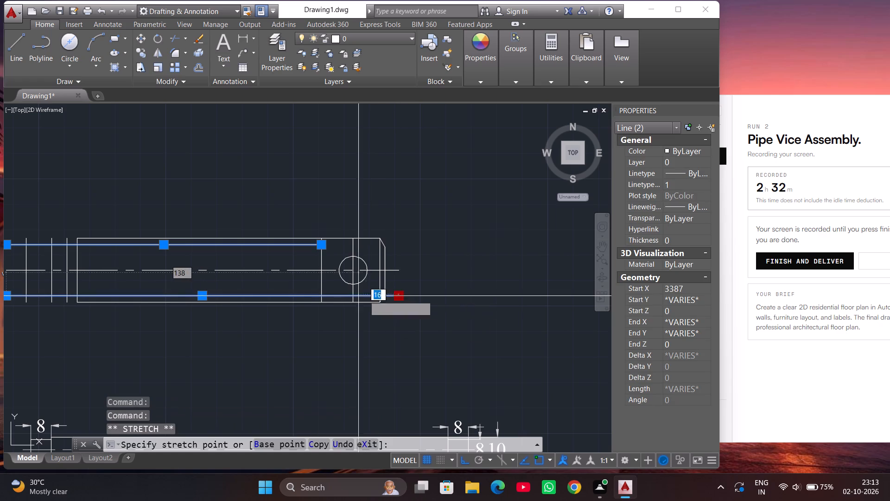
click(324, 297)
scroll(421, 283, down, 2)
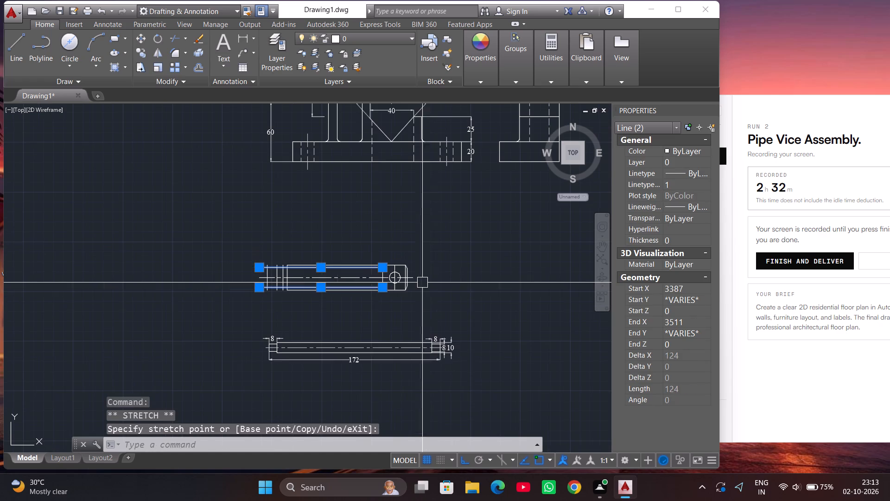
key(Escape)
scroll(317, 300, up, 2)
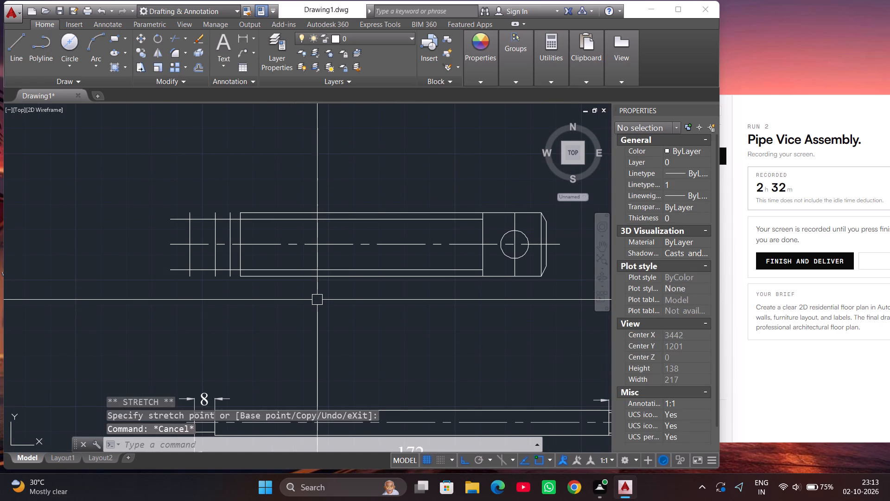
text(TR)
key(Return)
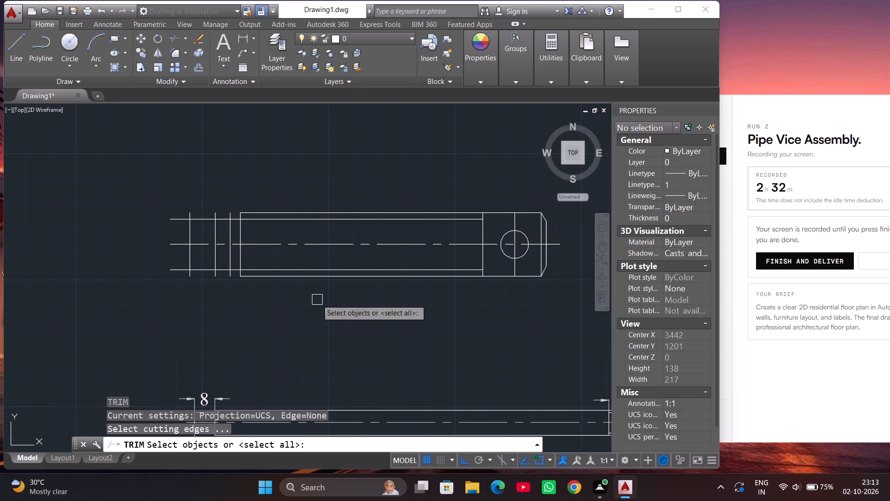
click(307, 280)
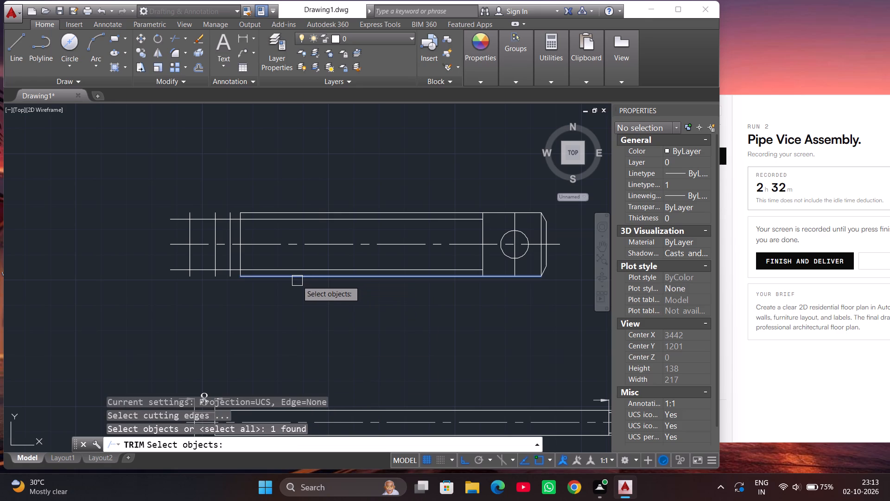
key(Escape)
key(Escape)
Trim the bar's outer top and bottom edges back to the hole block, including the short vertical stubs beyond the two inner lines.
text(TR)
key(Return)
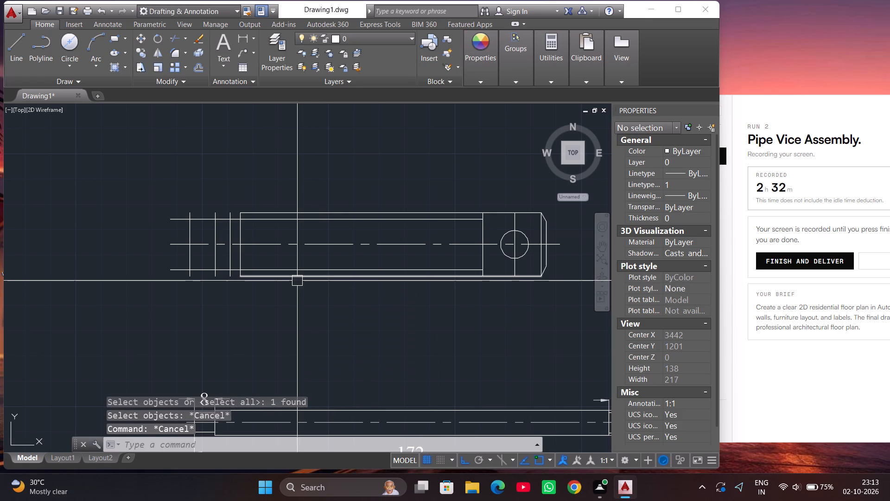
key(Return)
click(297, 281)
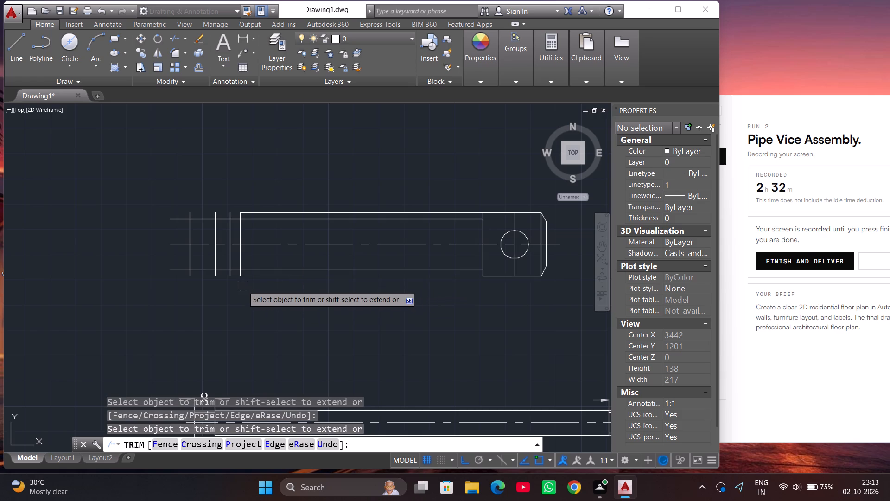
click(243, 280)
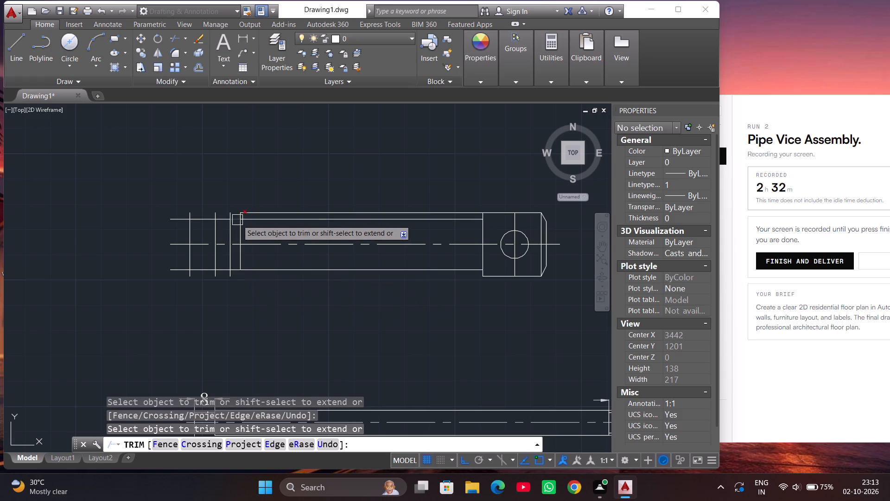
click(242, 211)
click(245, 211)
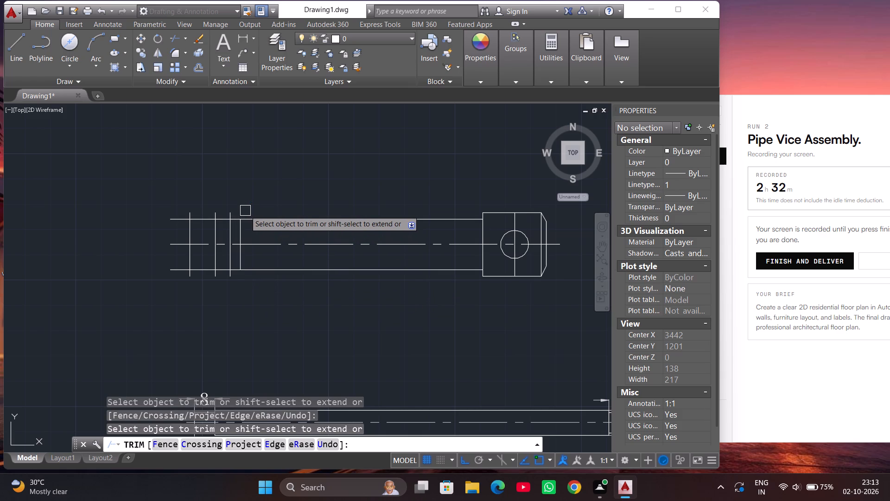
key(Escape)
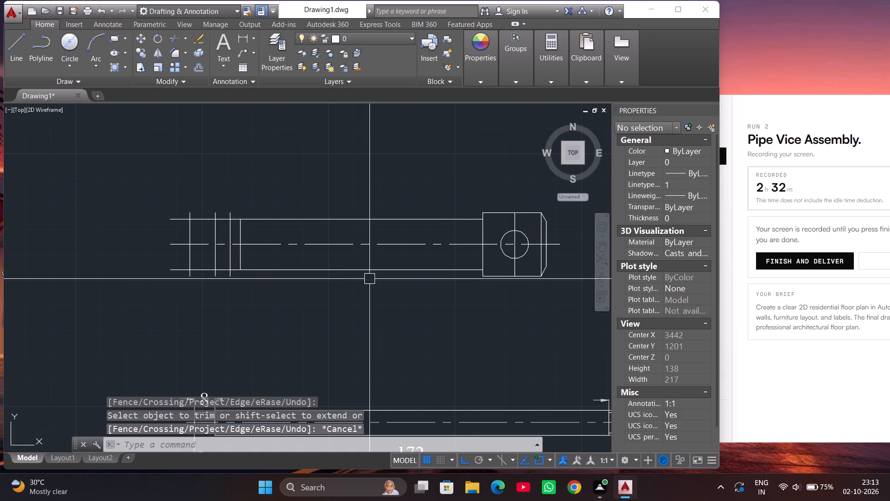
Offset the horizontal centreline by 6 both above and below.
scroll(435, 322, down, 1)
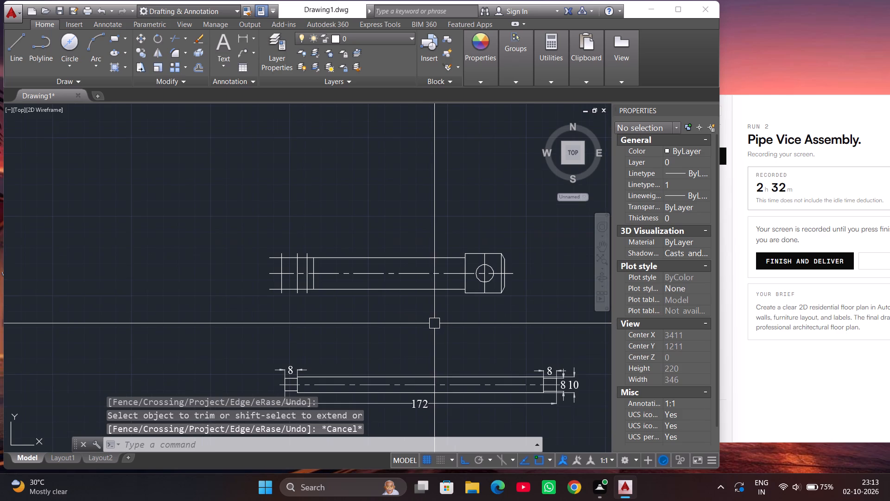
scroll(296, 284, up, 2)
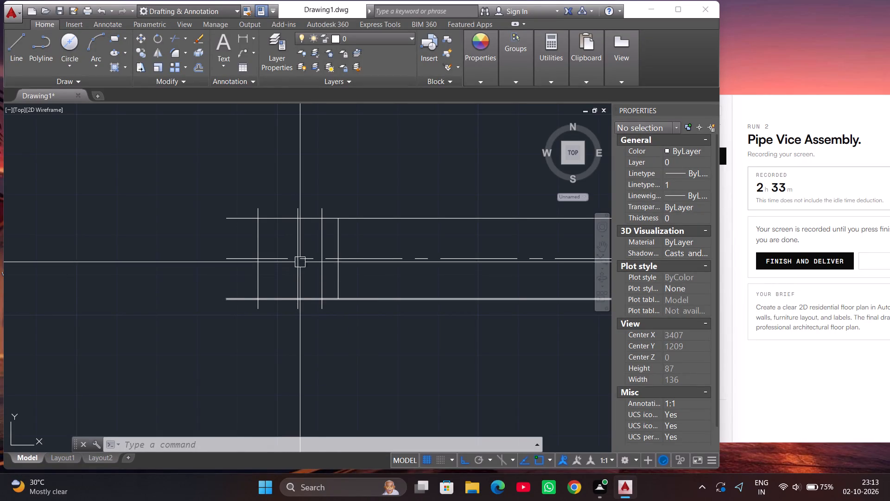
key(o)
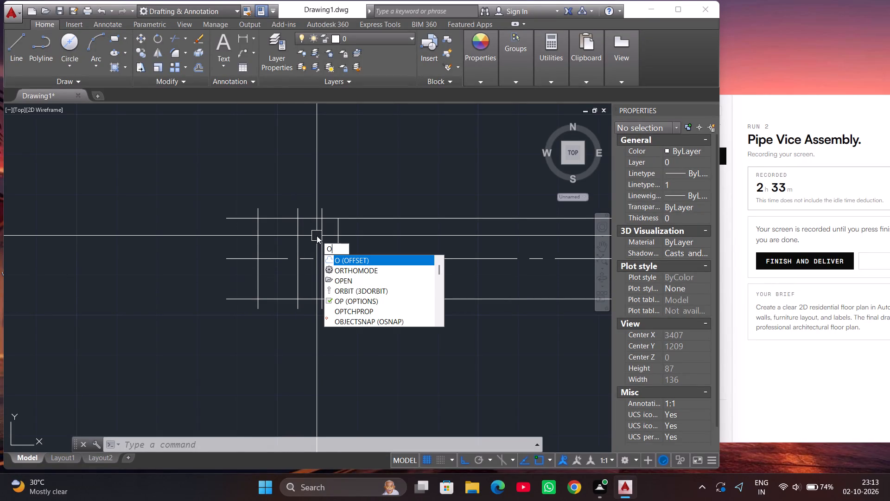
key(f)
key(Return)
key(Return)
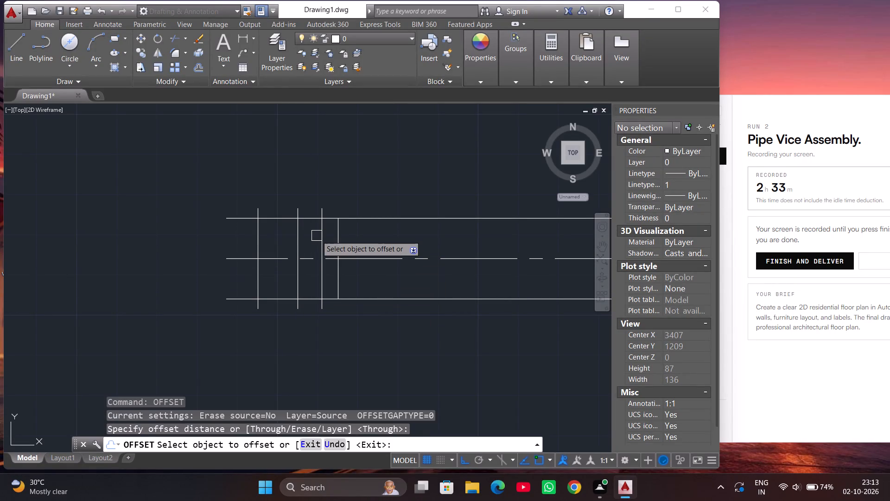
click(310, 257)
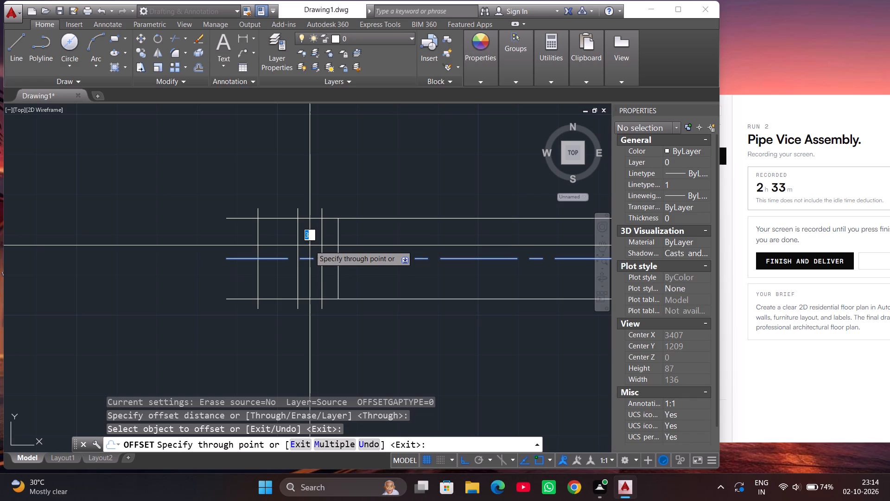
key(6)
key(Return)
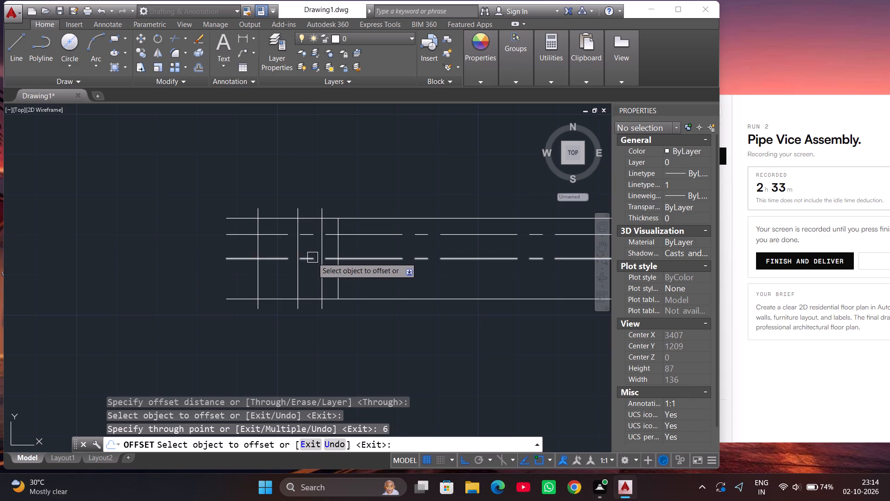
click(312, 257)
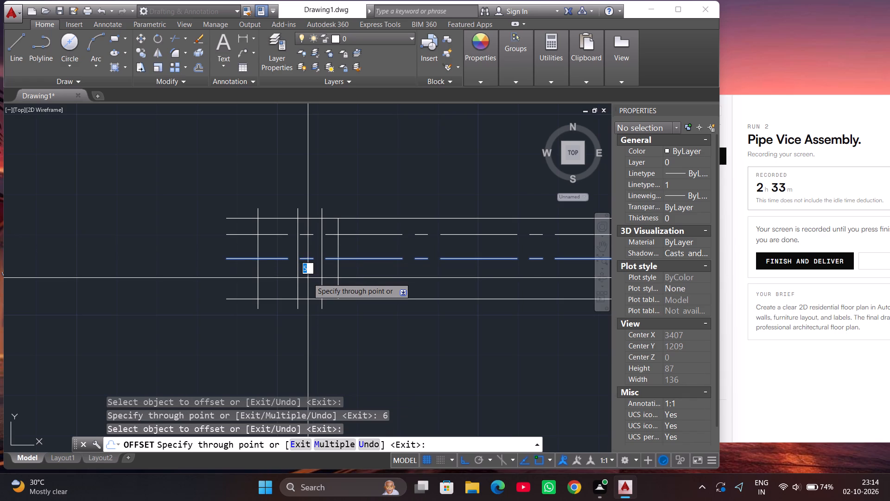
key(6)
key(Return)
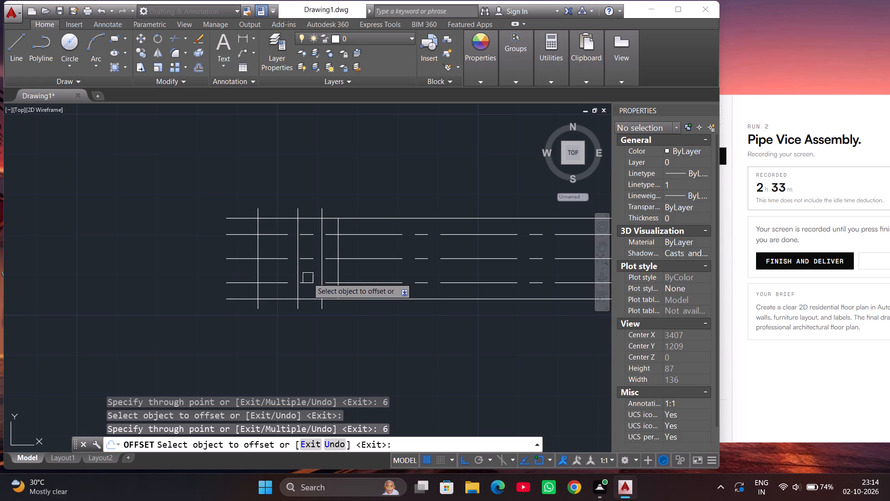
Offset the horizontal centreline by 4 both above and below.
click(305, 258)
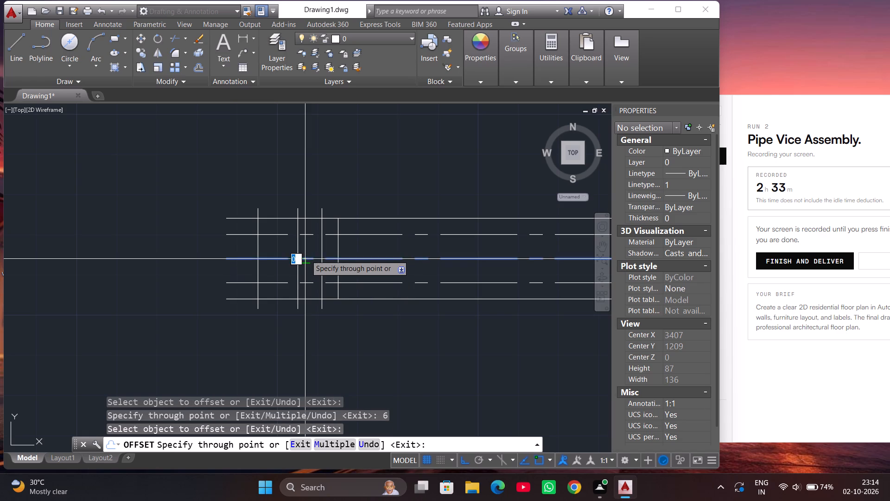
key(4)
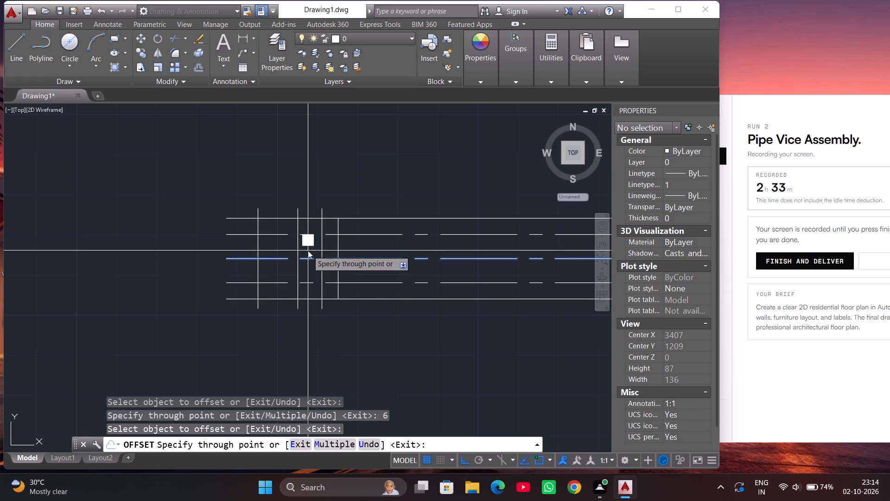
key(Return)
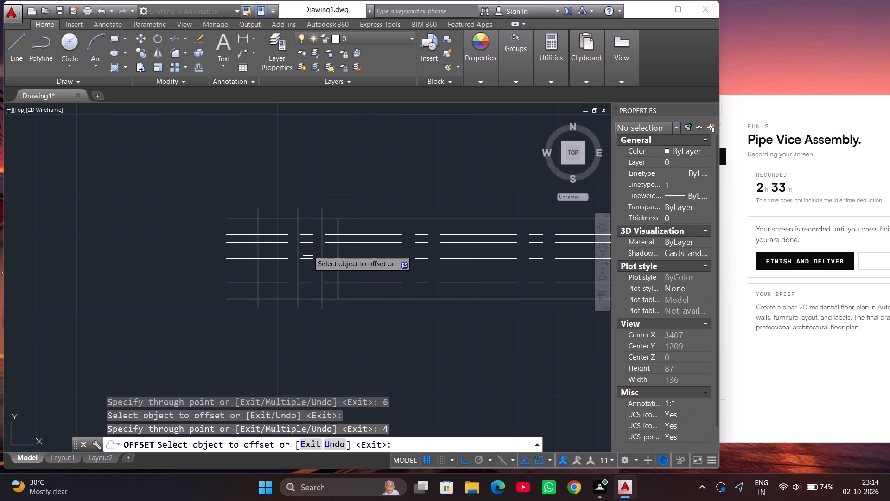
click(308, 258)
key(4)
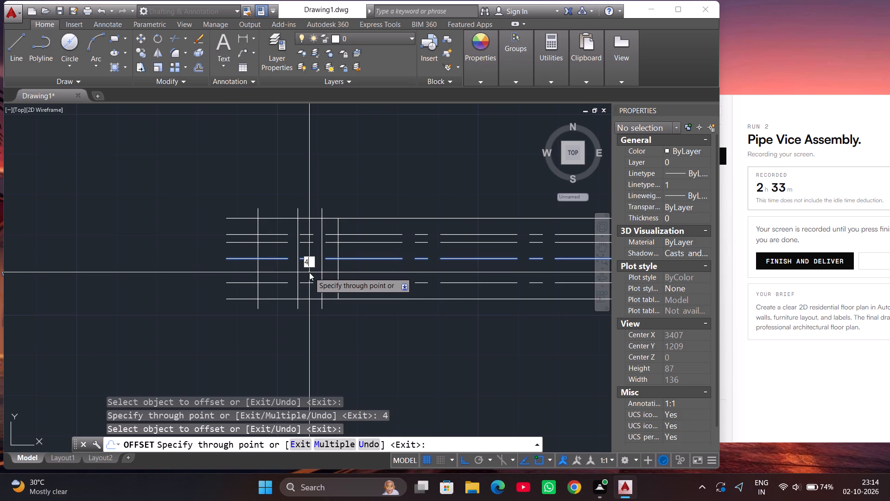
key(Return)
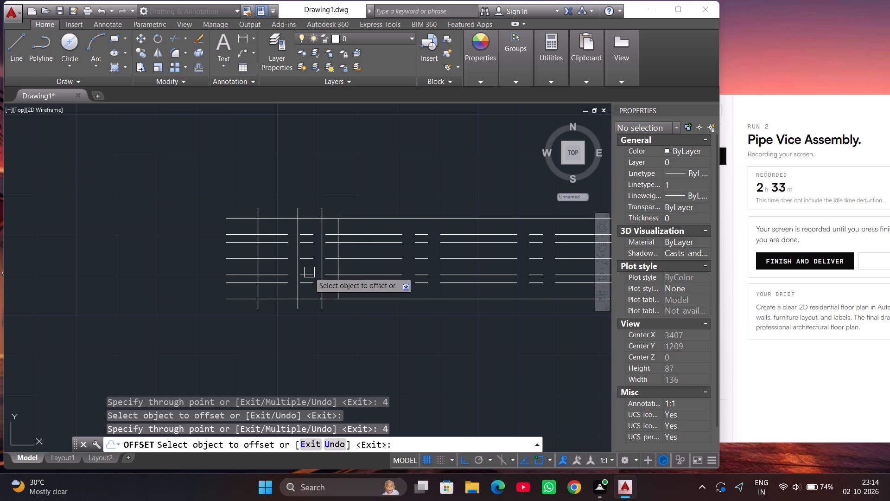
key(Escape)
key(Escape)
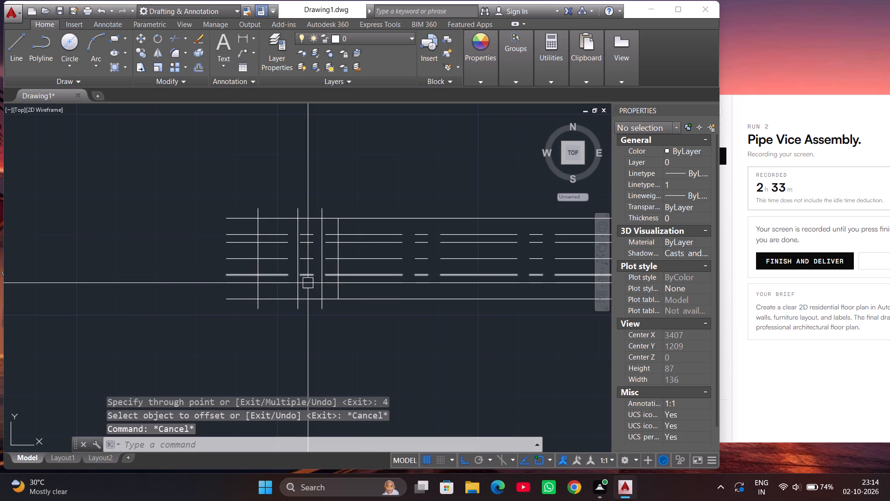
Set the linetype of the four lines offset 6 and 4 from the centreline to ByLayer.
click(308, 283)
click(308, 272)
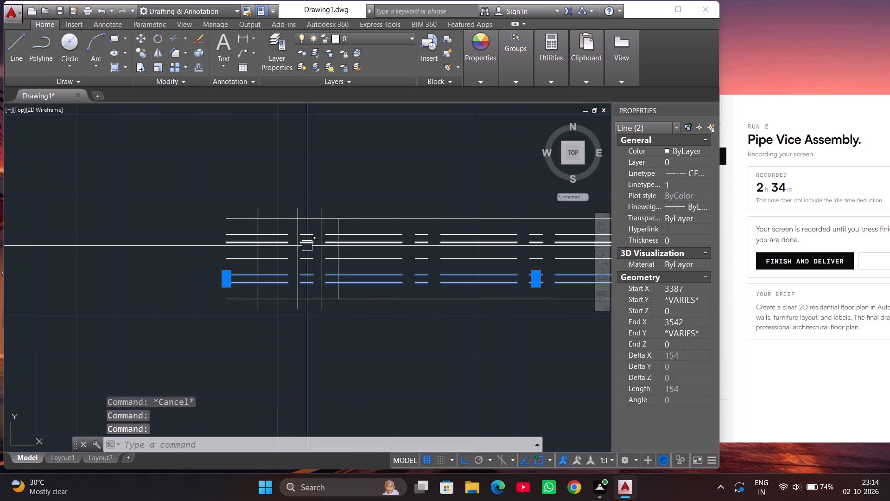
click(307, 244)
click(307, 235)
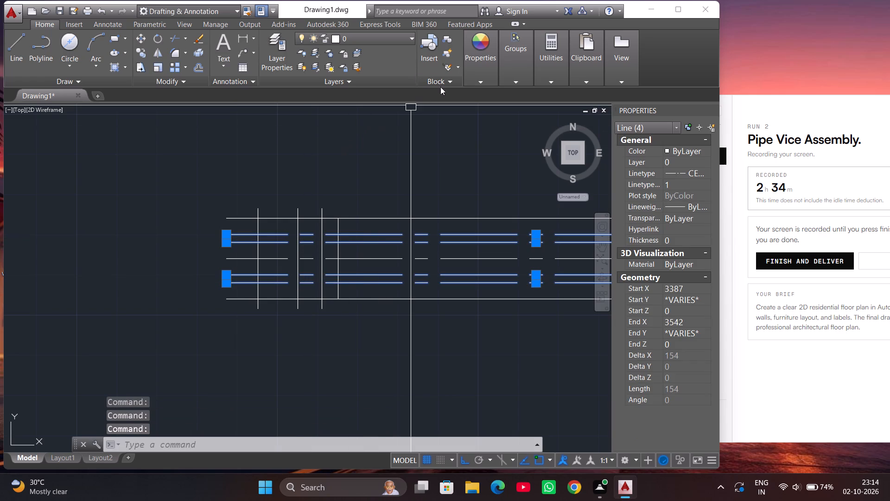
click(475, 69)
click(526, 121)
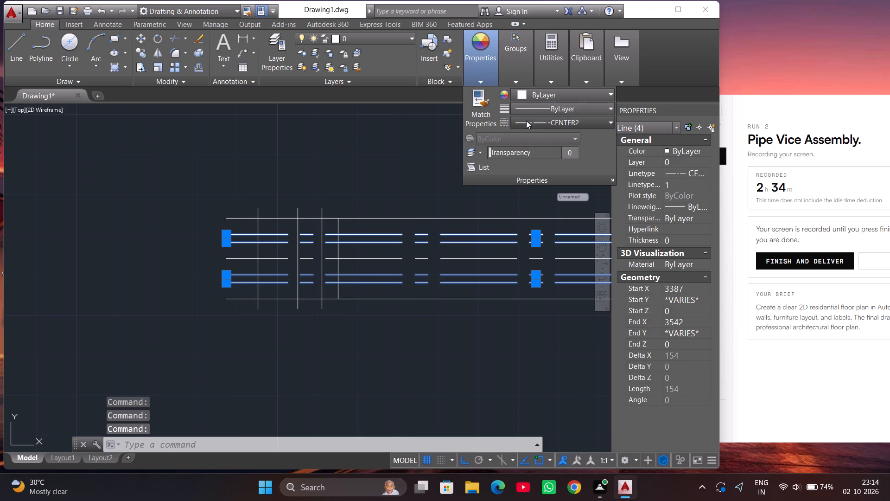
click(537, 131)
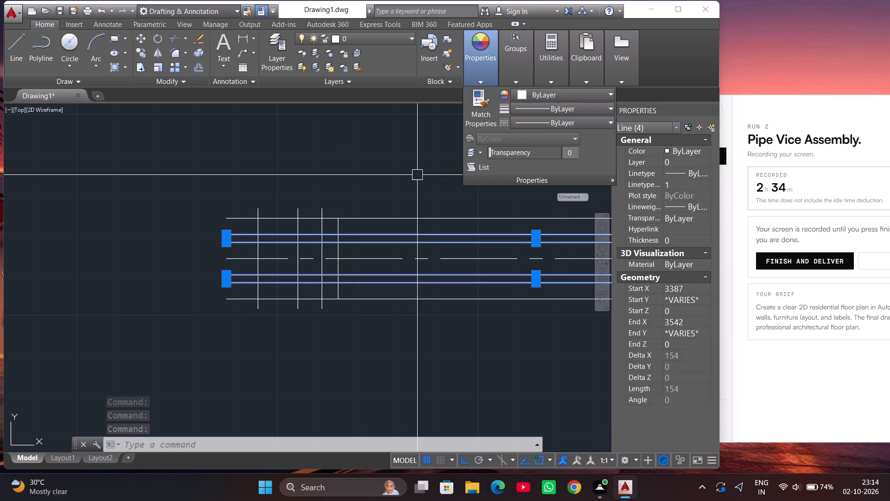
key(Escape)
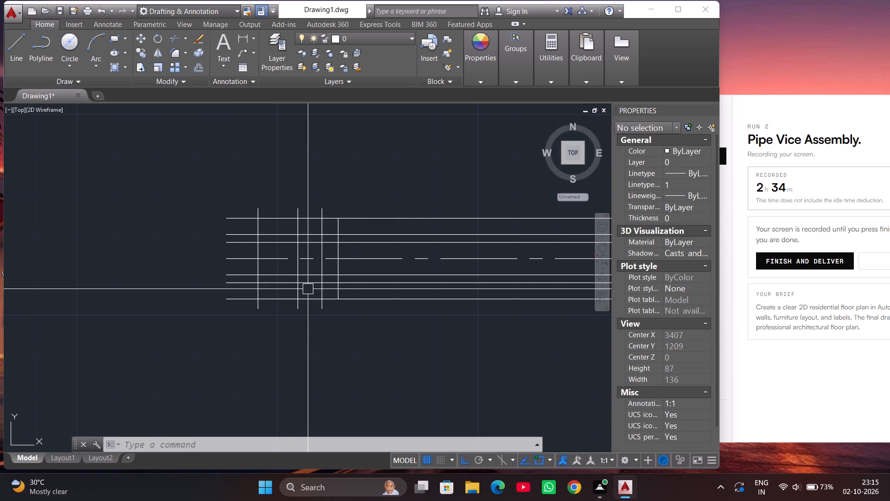
Trim the outer edges between the shoulder and its neighbouring vertical, and the 6-offset lines between the two middle verticals.
text(TR)
key(Return)
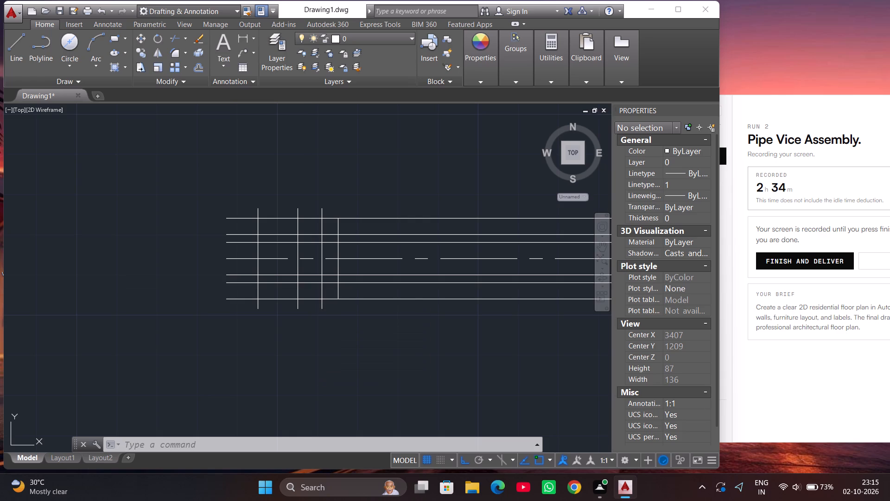
key(Return)
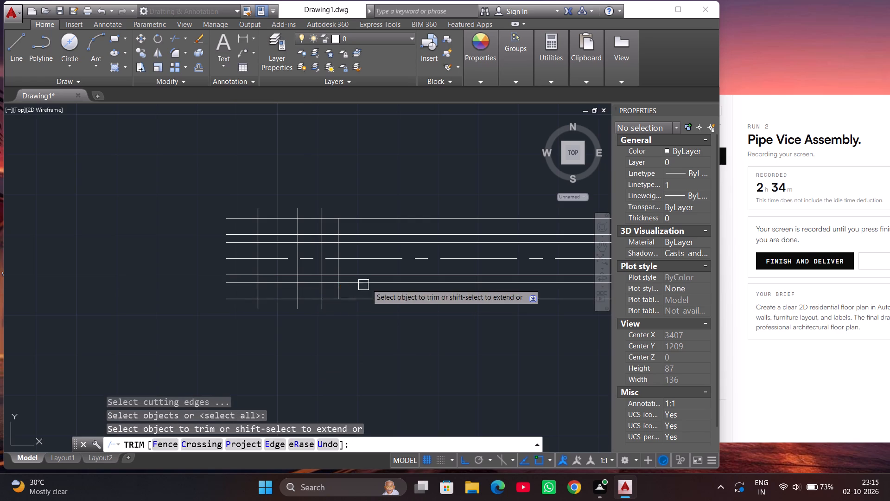
scroll(310, 239, up, 2)
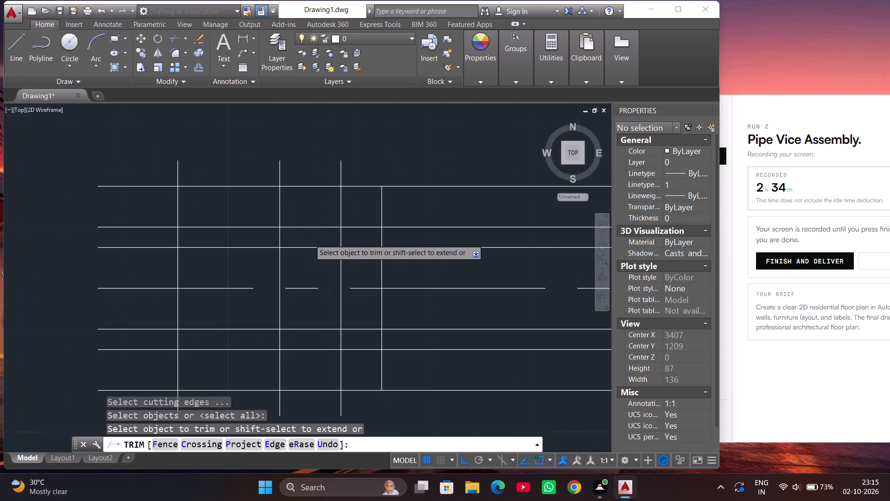
click(357, 185)
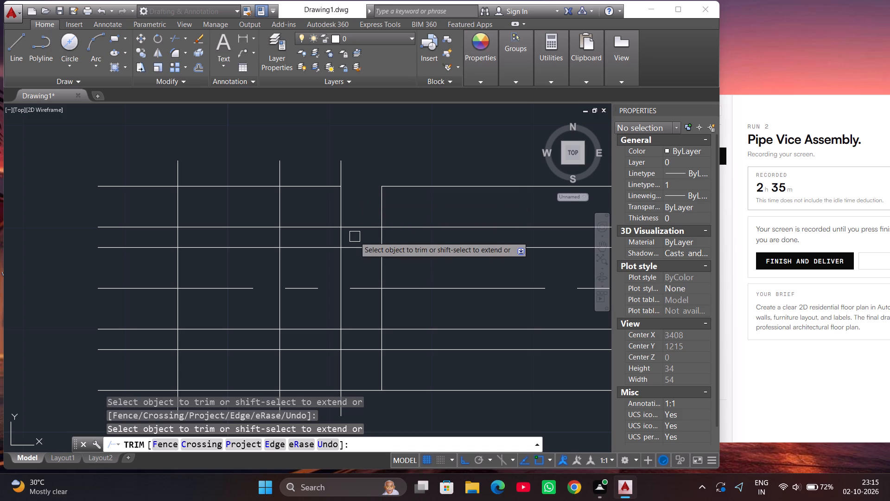
click(324, 226)
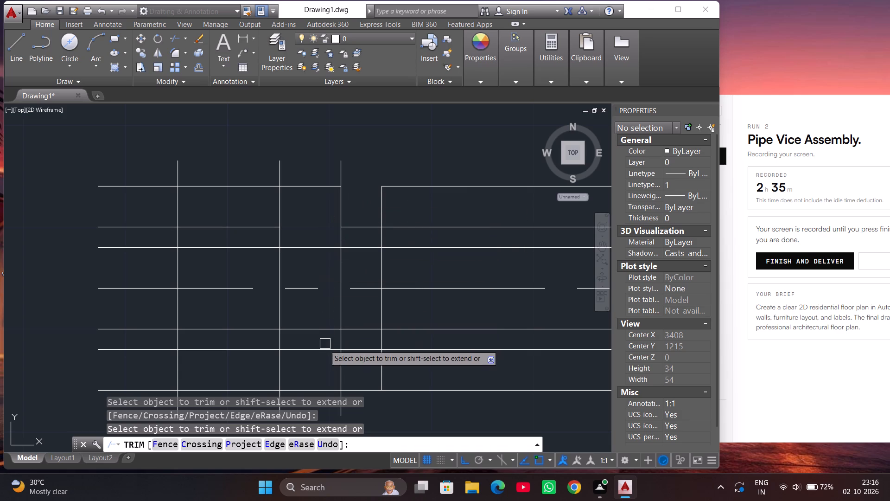
click(324, 347)
click(362, 390)
scroll(347, 353, down, 1)
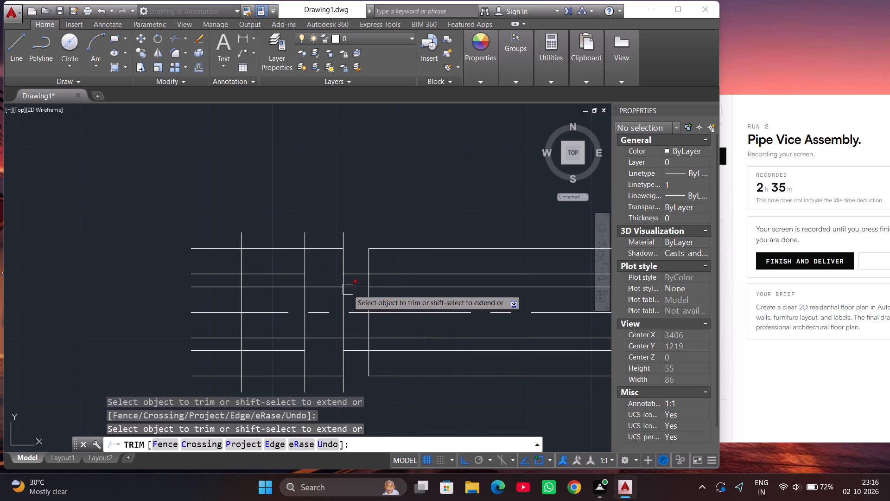
Trim the 4-offset lines on either side of the narrow neck, between its verticals and the shoulder and end verticals.
click(361, 287)
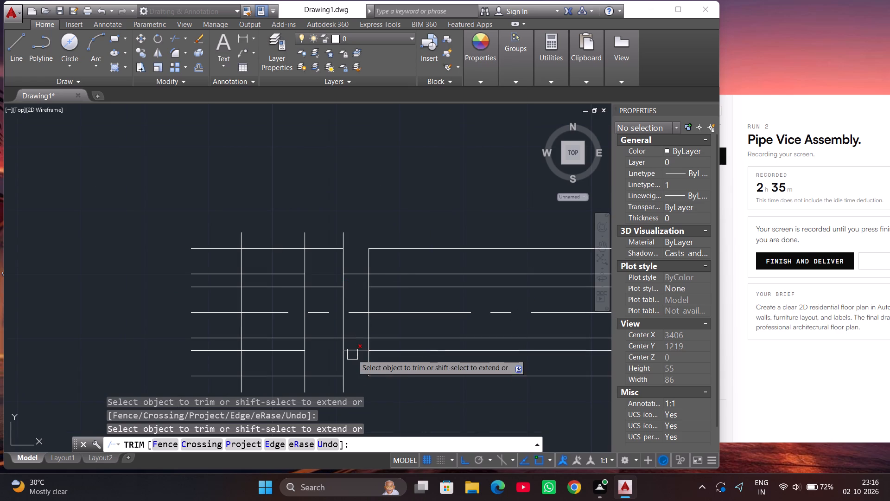
click(354, 340)
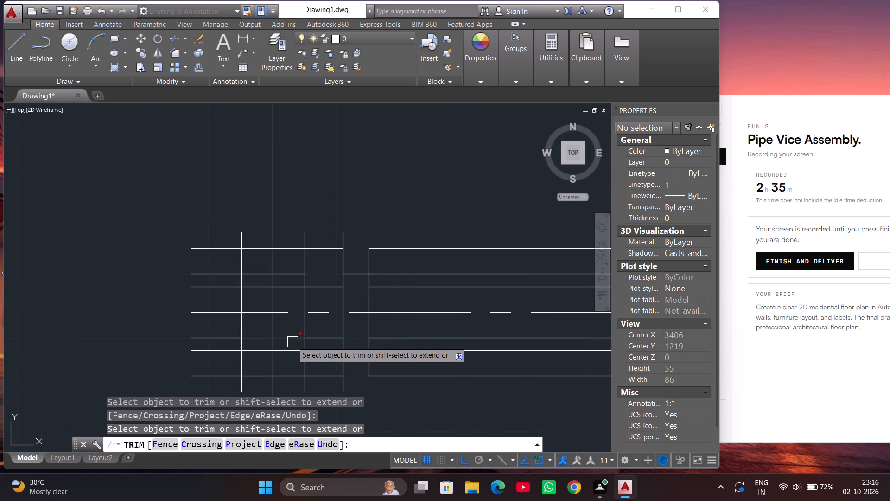
click(284, 339)
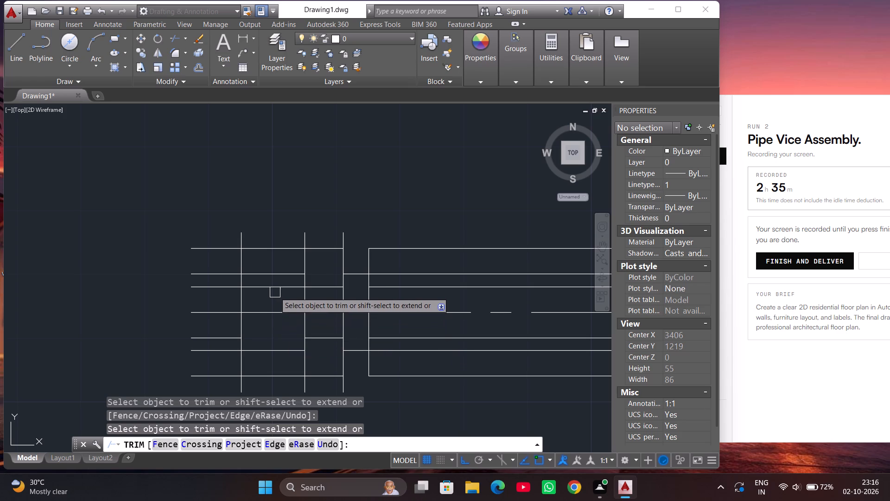
click(275, 289)
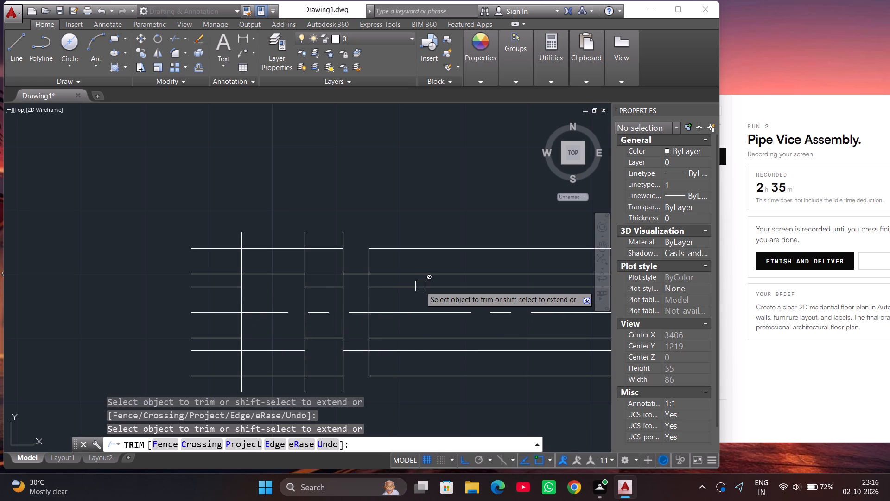
Trim the horizontal lines overhanging the bar's end vertical, plus the upper outer edge segment above the end block.
scroll(420, 286, down, 1)
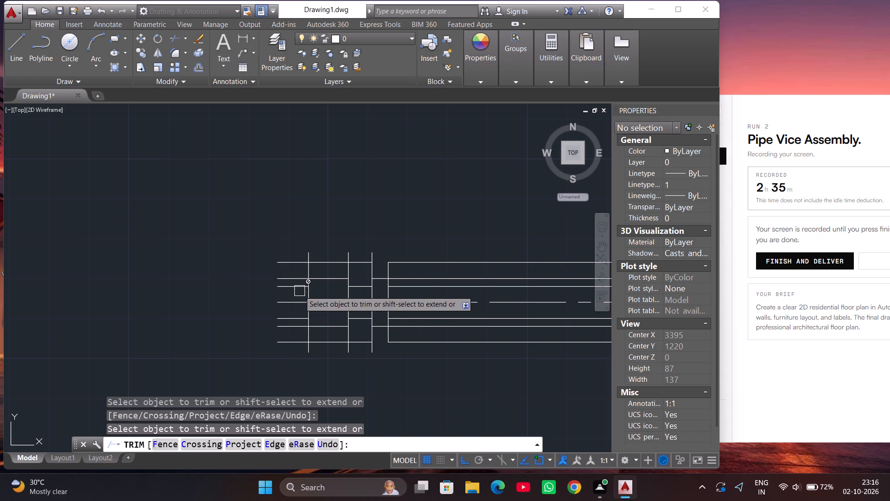
click(287, 244)
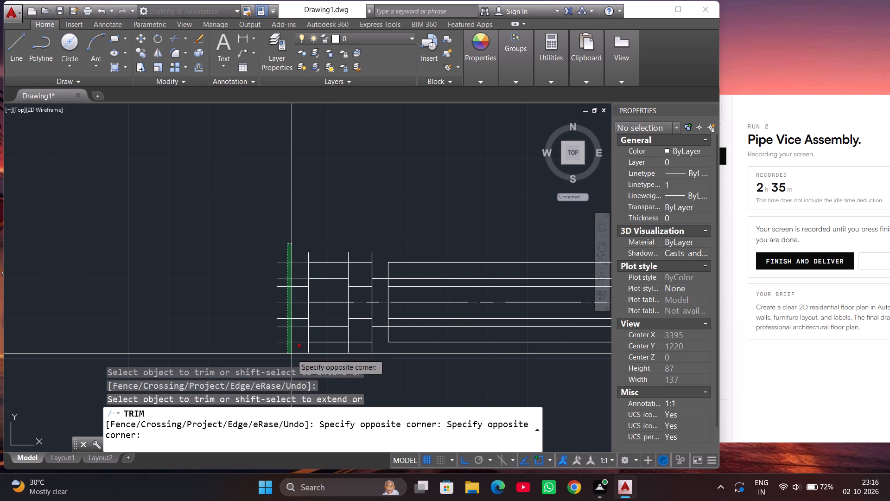
click(292, 354)
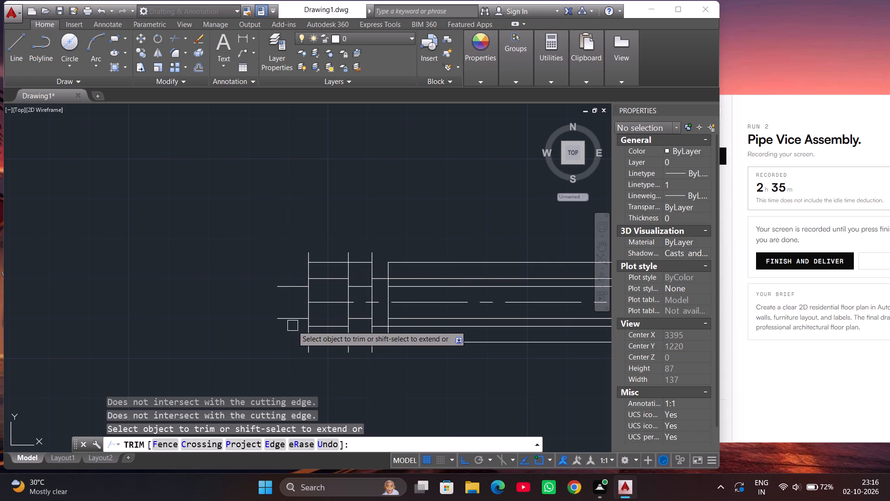
click(329, 264)
key(Escape)
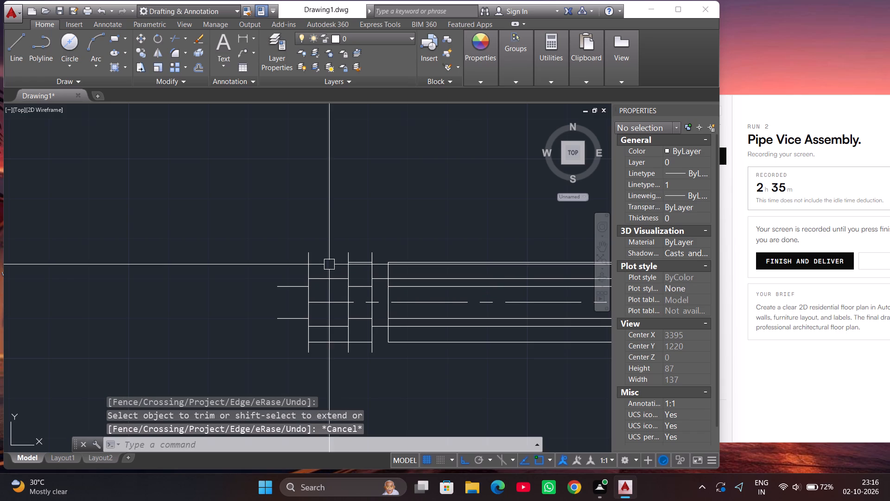
Erase the leftover outer edge segments around the neck and end block and the two 4-offset stubs beyond the end vertical.
click(354, 262)
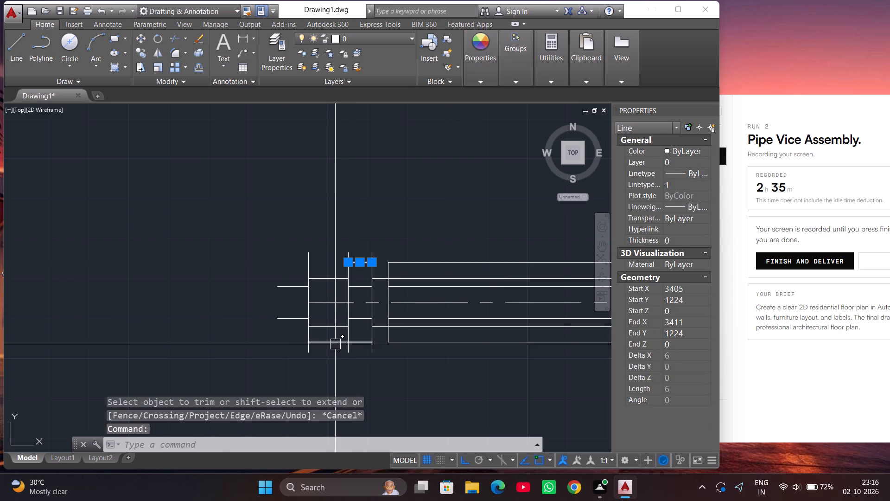
click(335, 344)
click(293, 319)
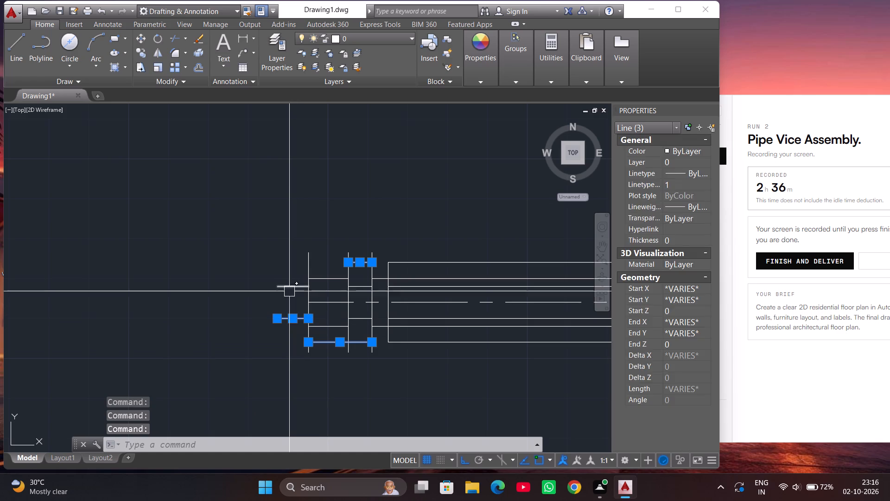
click(290, 285)
key(Delete)
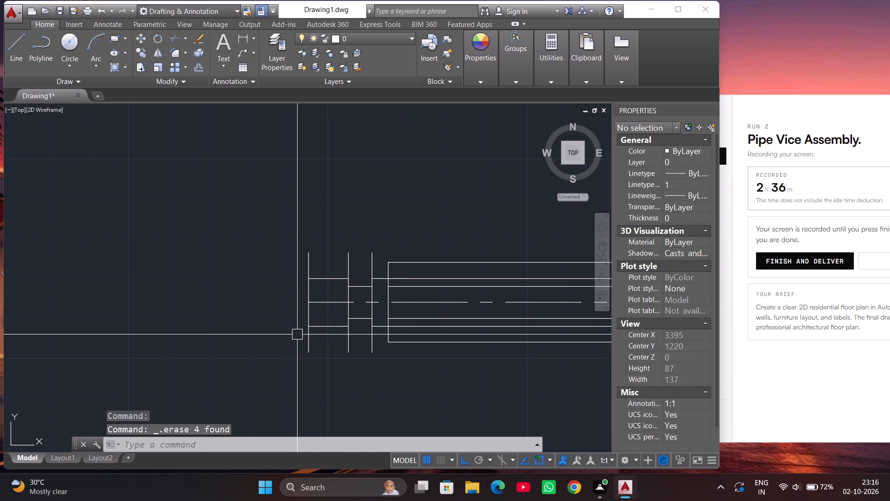
Stretch the centreline's end about 14 beyond the bar's end vertical.
click(331, 303)
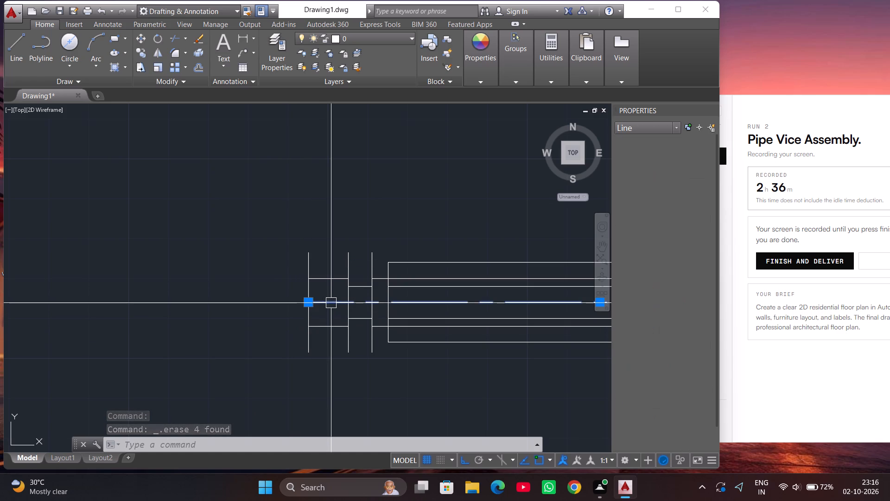
click(306, 305)
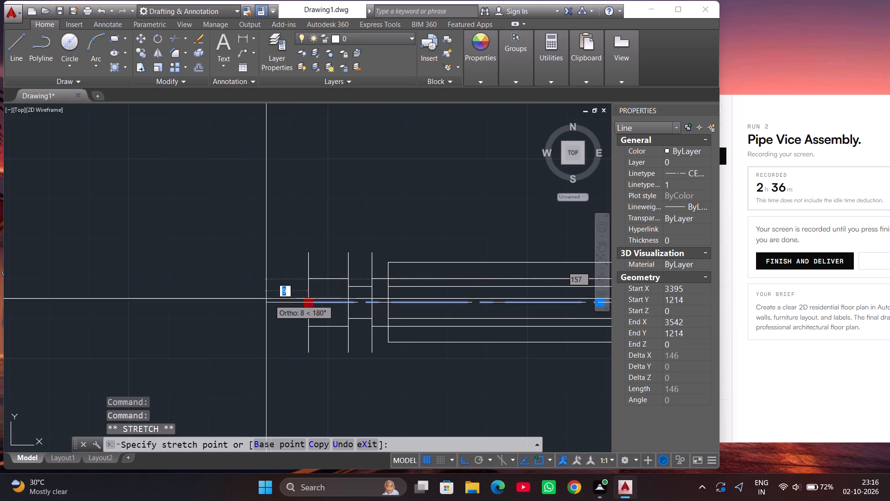
click(252, 297)
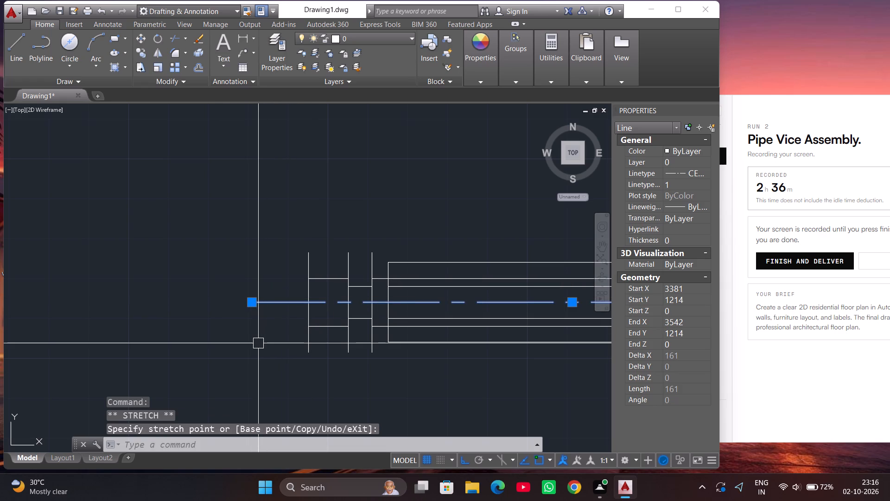
key(Escape)
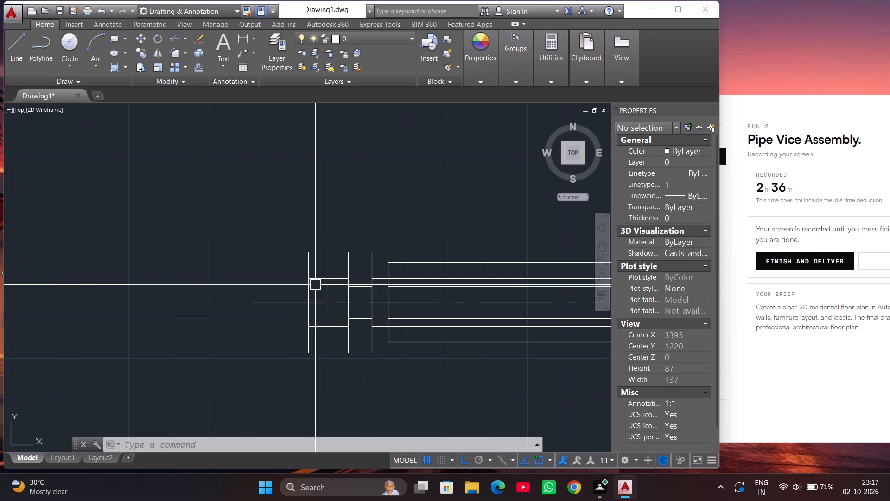
Trim the end block, neck and shoulder verticals where they overhang the bar's outline above and below.
scroll(293, 327, up, 1)
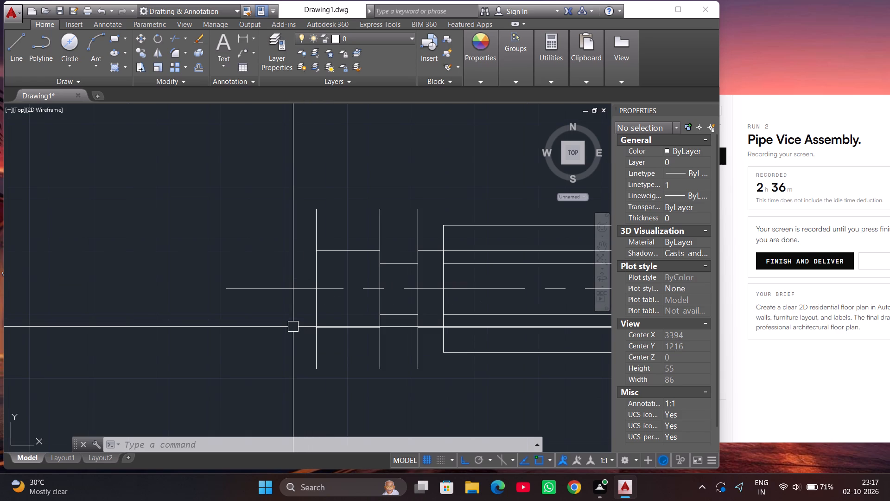
text(TR)
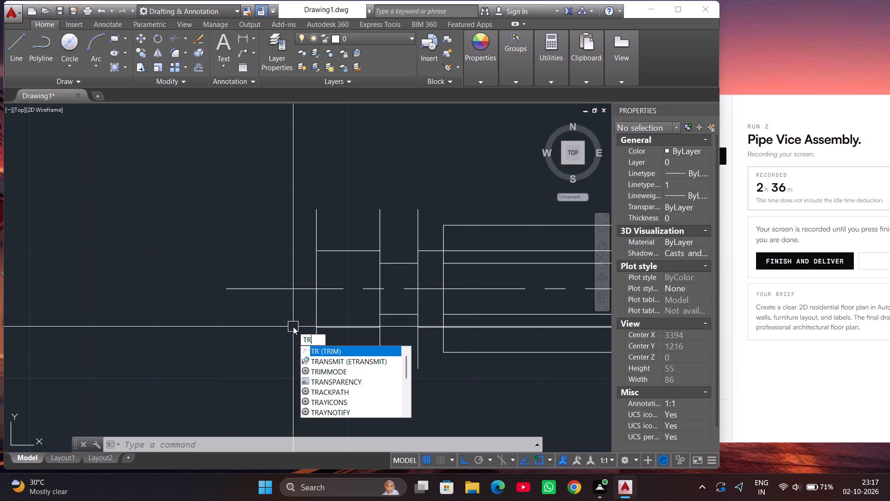
key(Return)
key(Return)
click(313, 347)
click(377, 345)
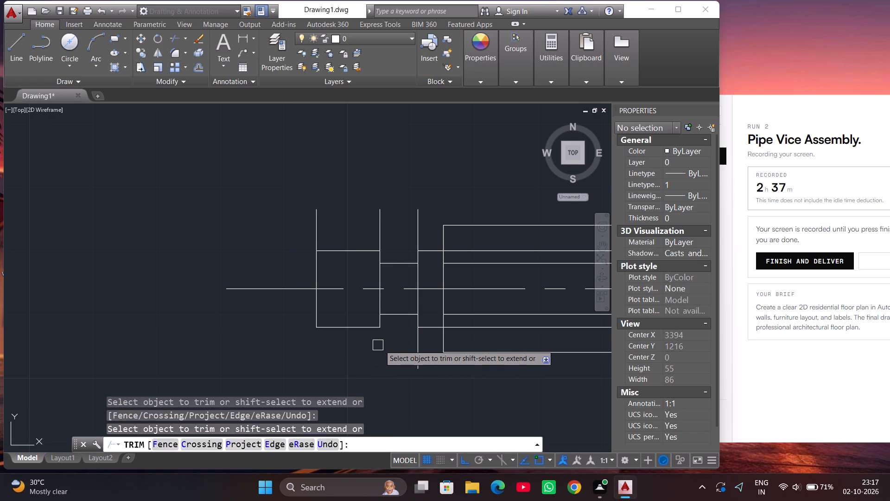
click(416, 349)
click(421, 224)
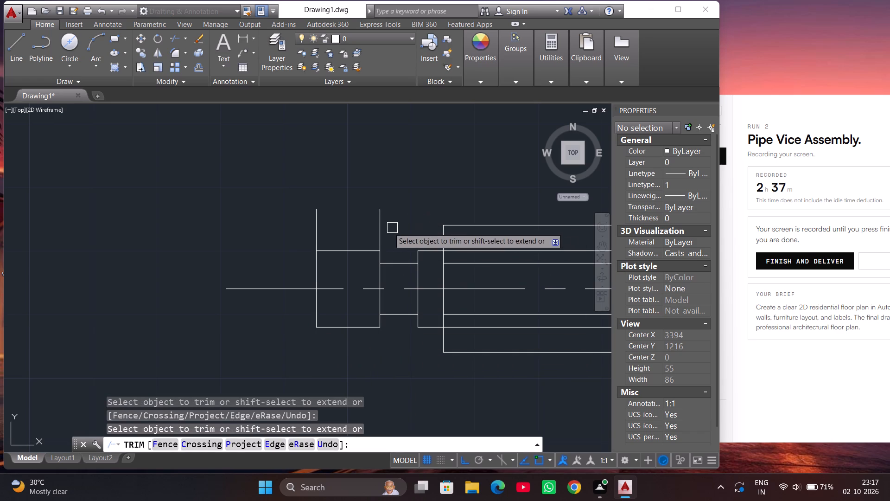
click(383, 228)
click(313, 233)
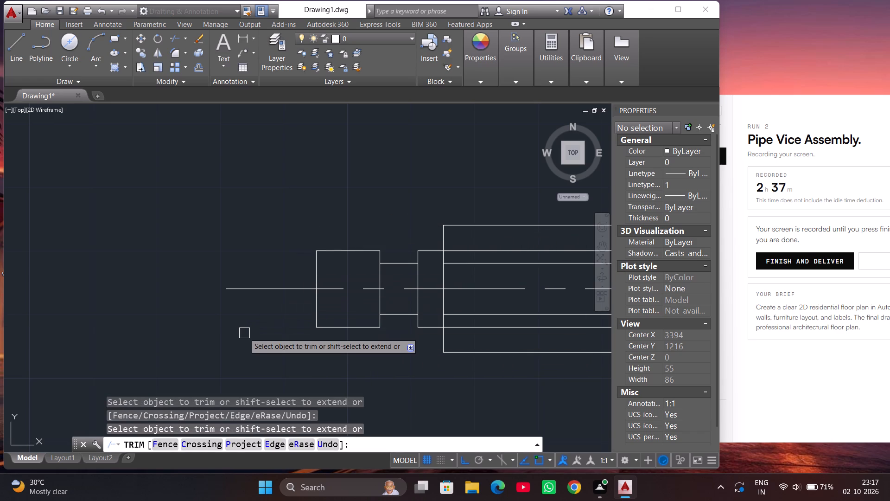
key(Escape)
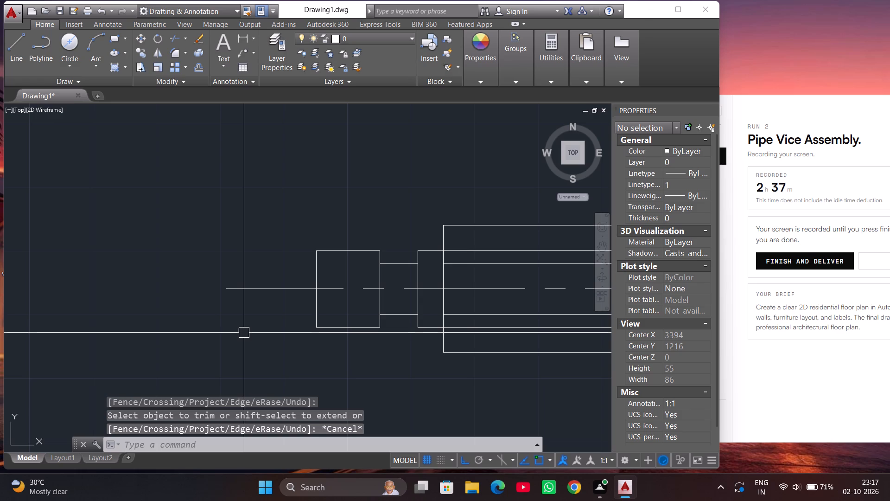
Draw the bar's pointed tip with lines joining the end block's corners to a centreline point about 4 beyond its end.
key(l)
key(Return)
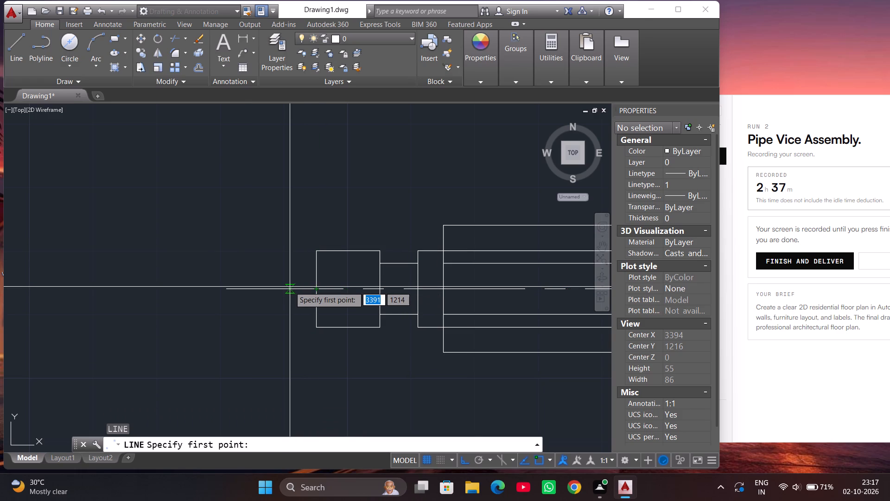
click(290, 287)
click(311, 249)
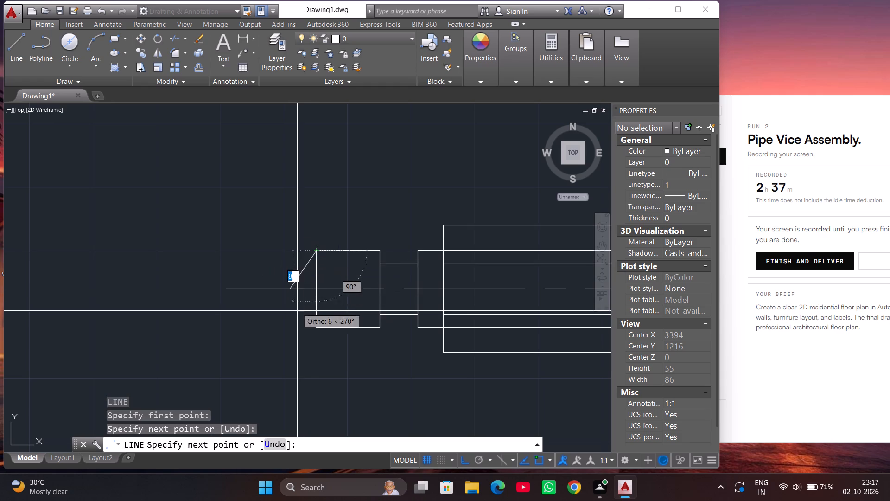
click(315, 329)
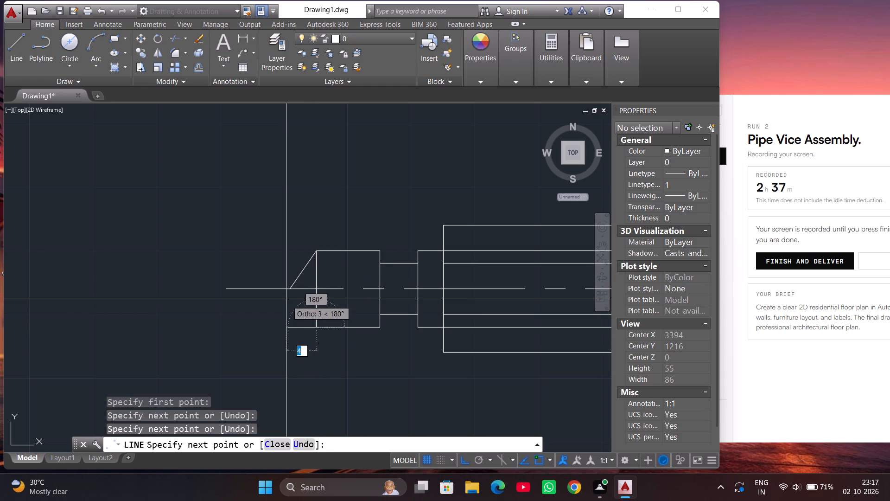
click(286, 290)
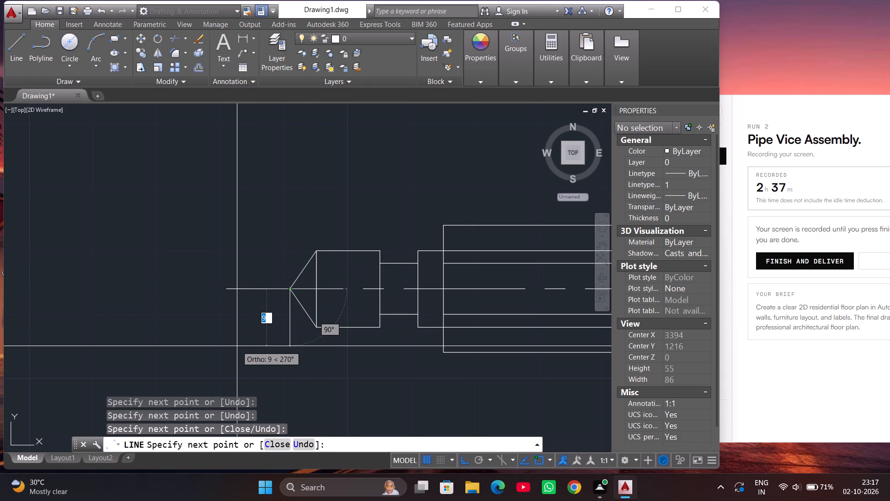
key(Escape)
Erase the duplicate vertical line at the base of the pointed tip.
click(314, 306)
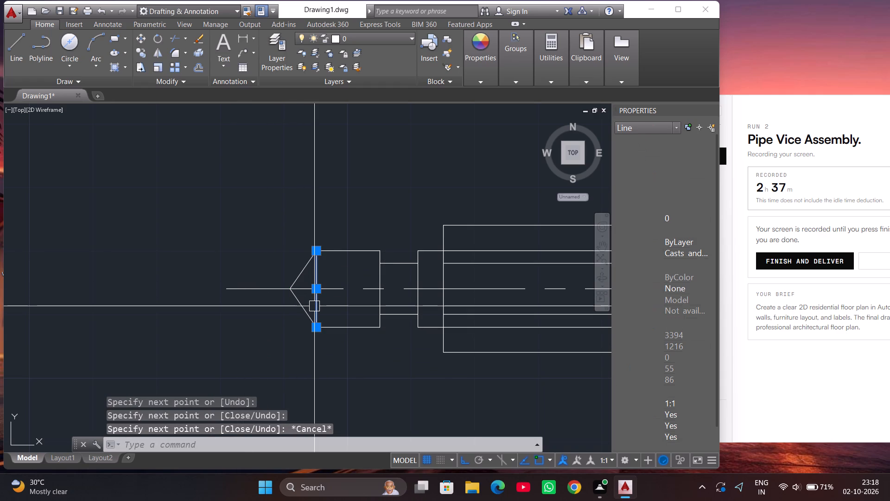
key(Delete)
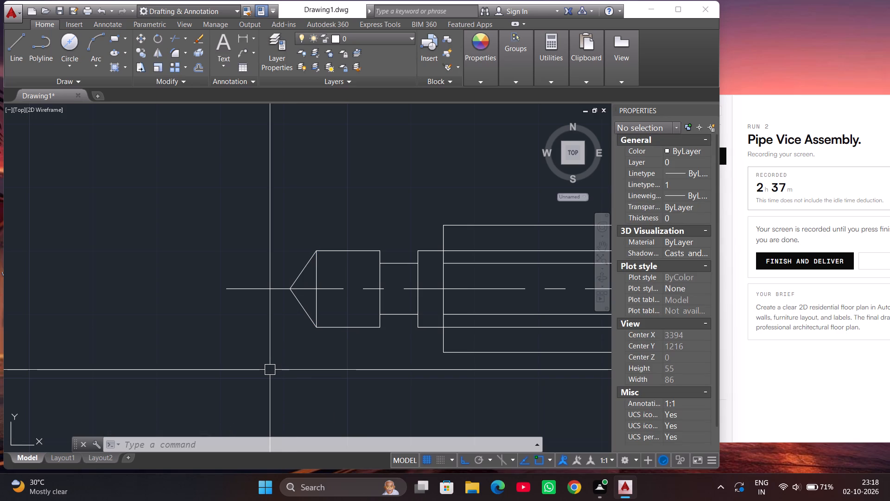
Shorten the centreline so it ends about 5 beyond the pointed tip.
click(246, 291)
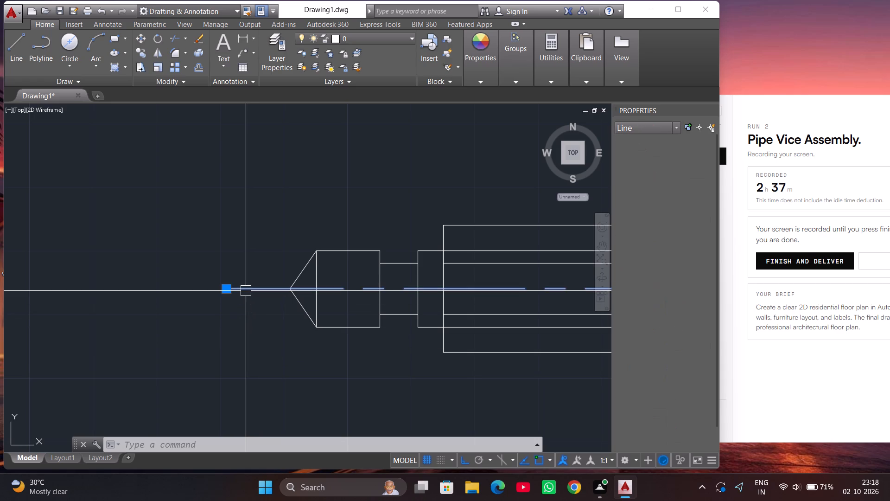
click(225, 291)
click(258, 289)
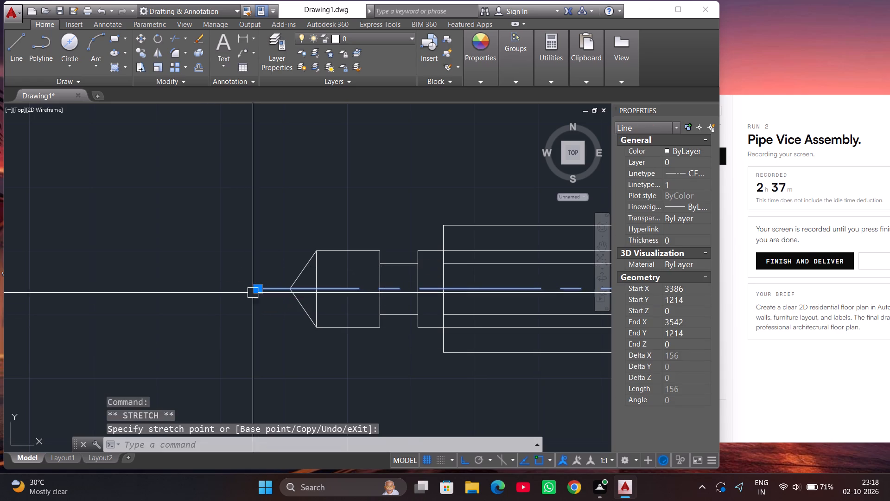
scroll(193, 311, down, 2)
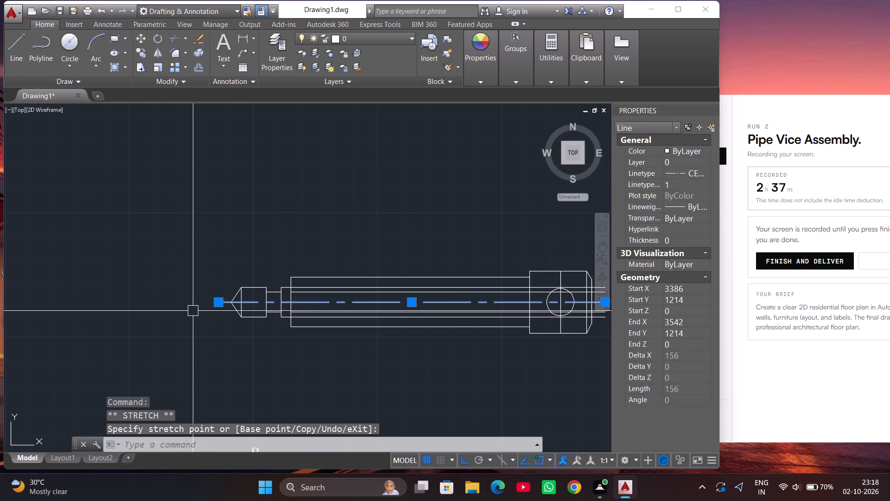
key(Escape)
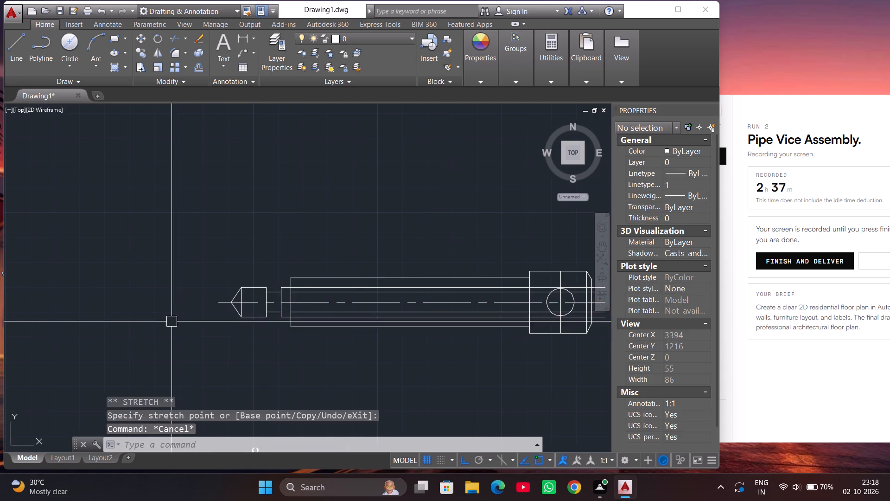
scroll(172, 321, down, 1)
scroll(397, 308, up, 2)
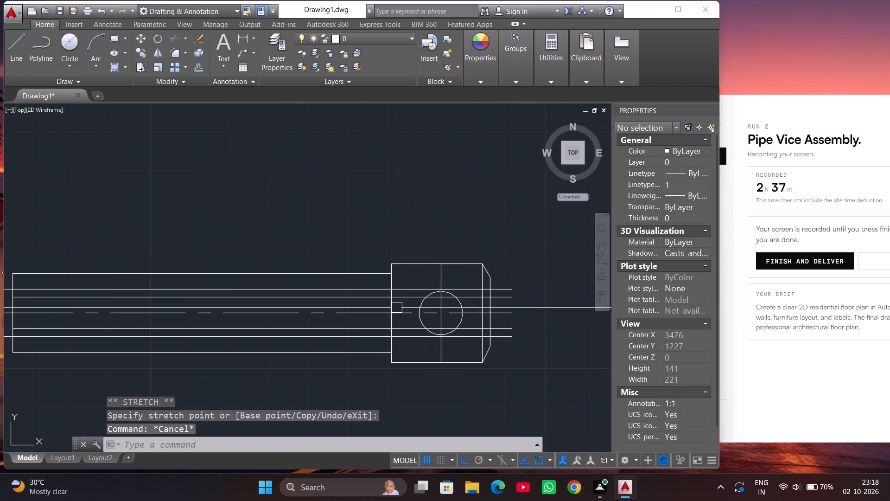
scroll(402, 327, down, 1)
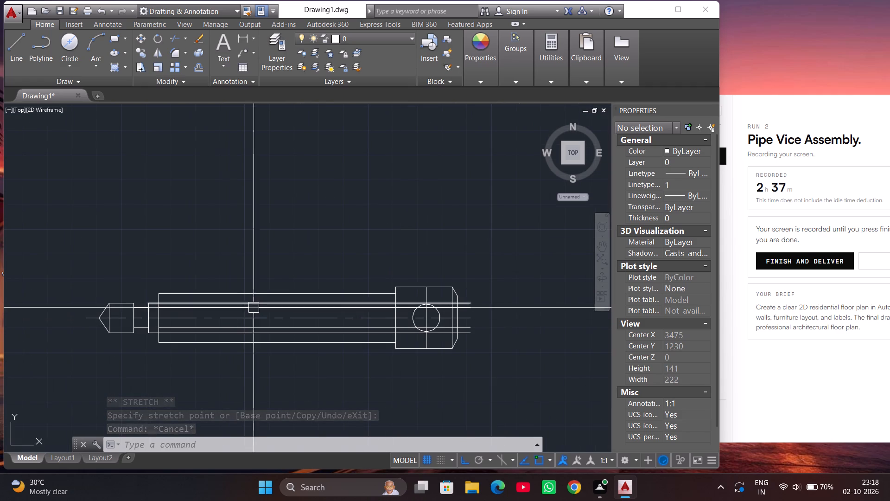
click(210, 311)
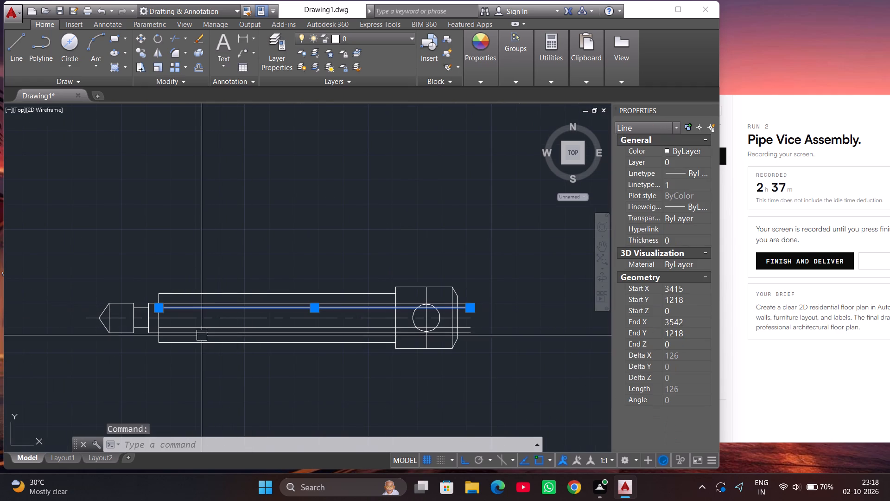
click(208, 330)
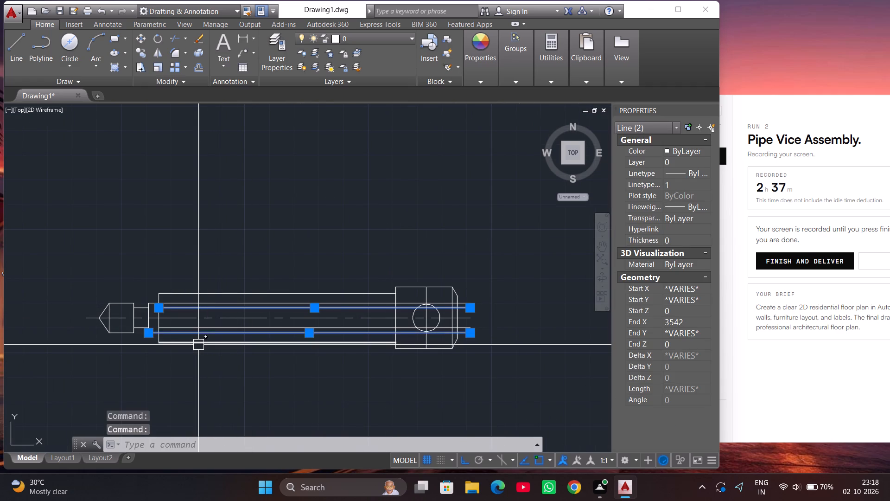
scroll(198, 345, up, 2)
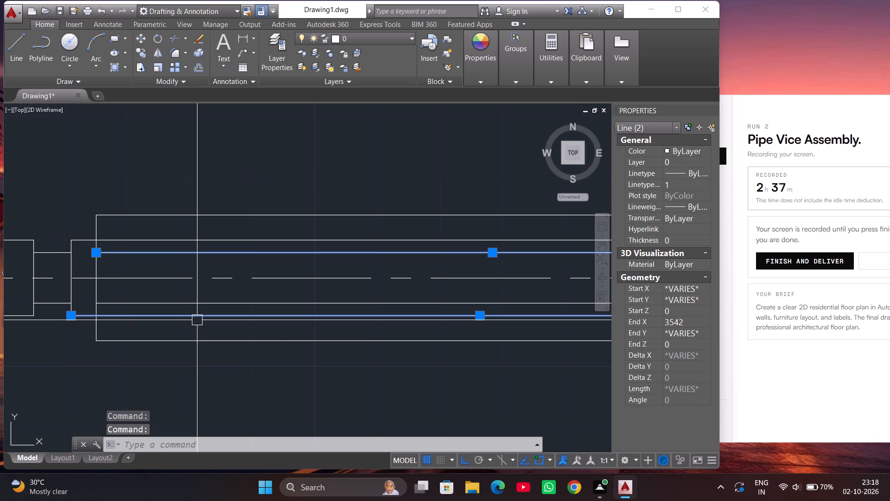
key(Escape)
Erase the two inner 4-offset lines running through the shank and the holed head.
click(196, 298)
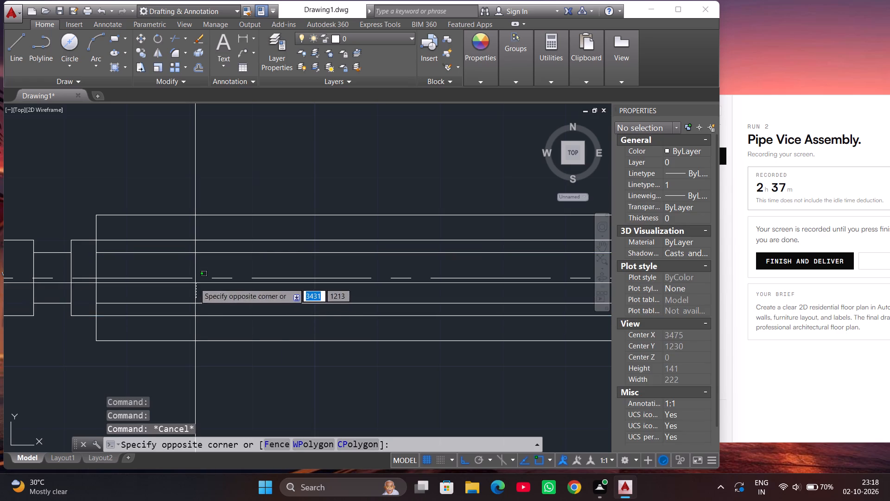
click(162, 307)
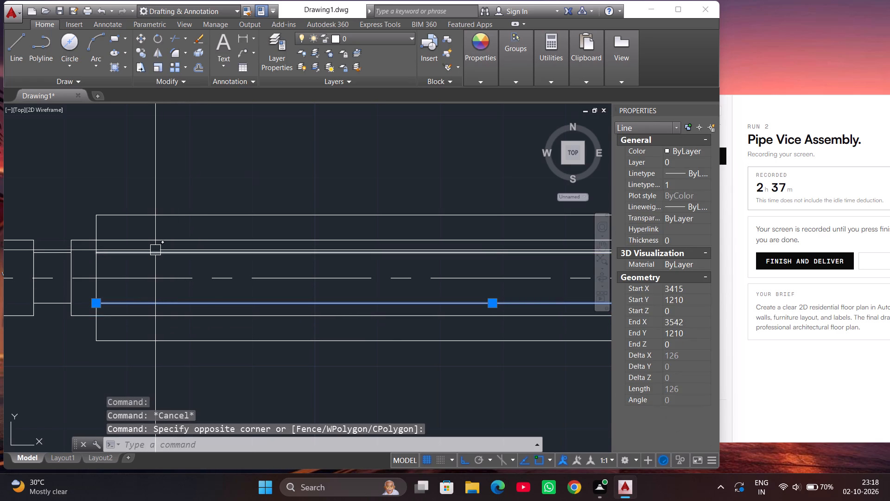
click(155, 250)
key(Delete)
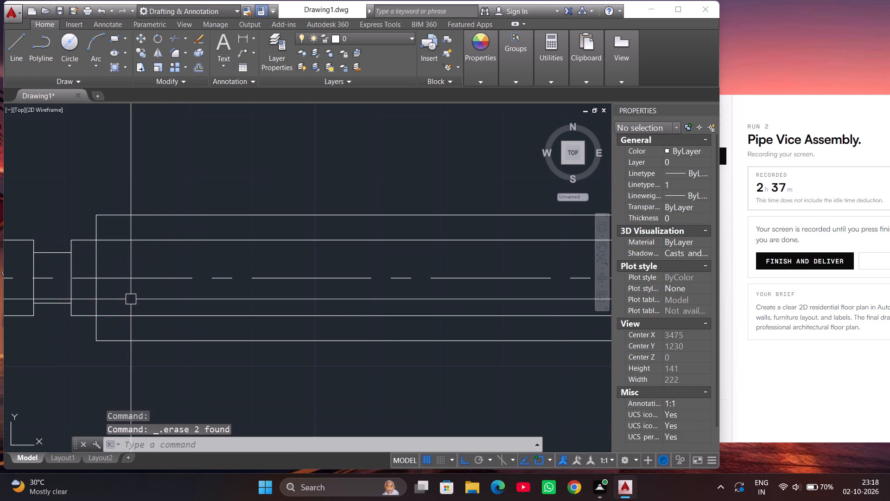
Trim the two 6-offset lines inside the shank, between the narrow shoulder and the holed head.
scroll(131, 299, down, 1)
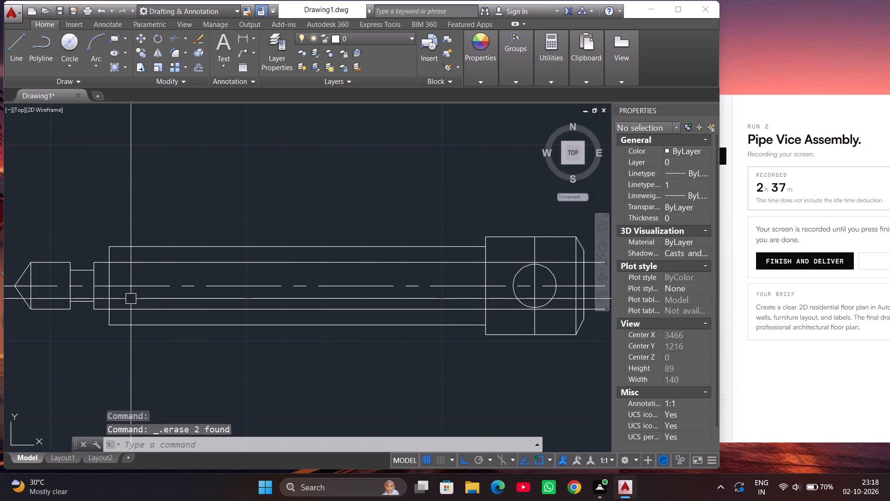
text(TR)
key(Return)
key(Return)
click(144, 261)
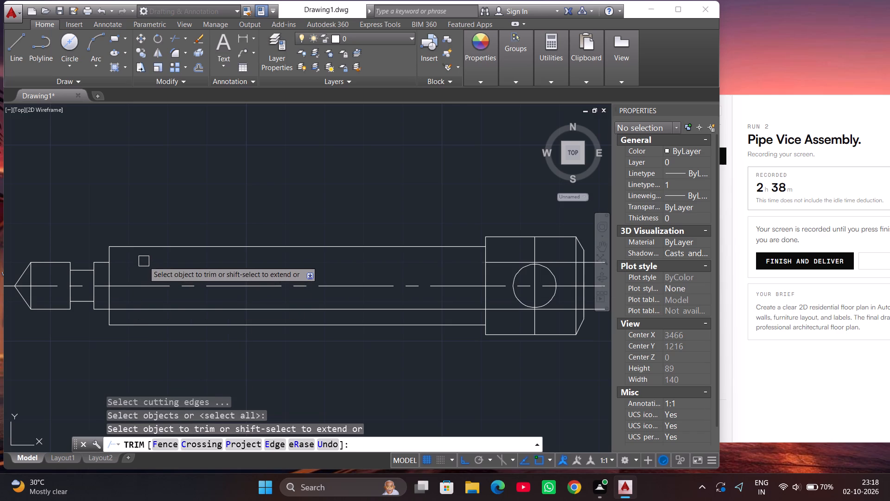
click(135, 308)
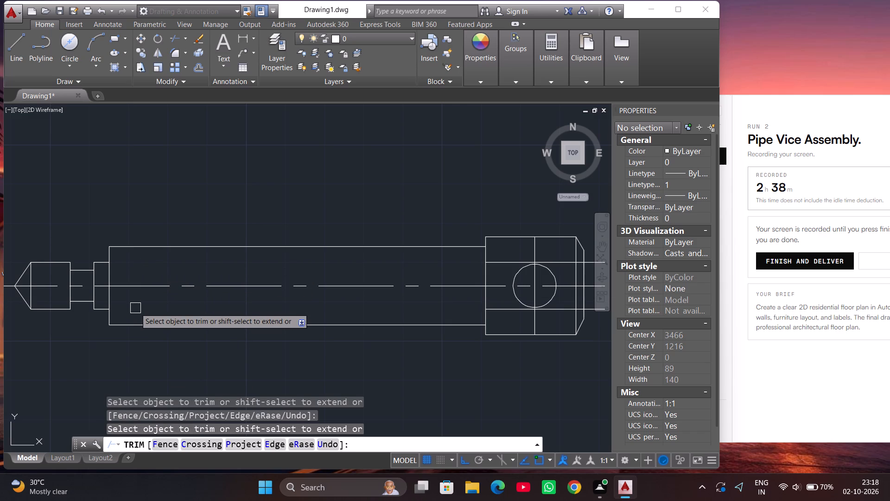
key(Escape)
Erase the two leftover horizontal segments crossing the holed head and the vertical line through its hole.
scroll(135, 308, down, 1)
scroll(347, 293, up, 2)
click(395, 264)
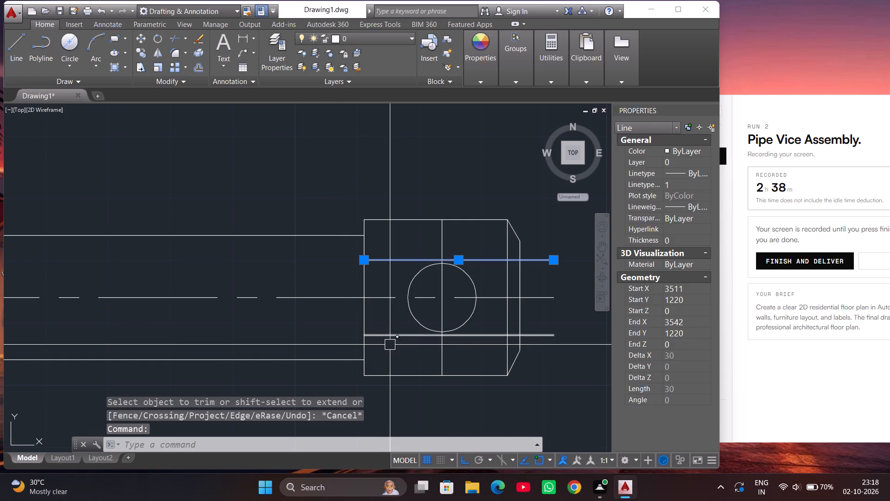
click(392, 338)
key(Delete)
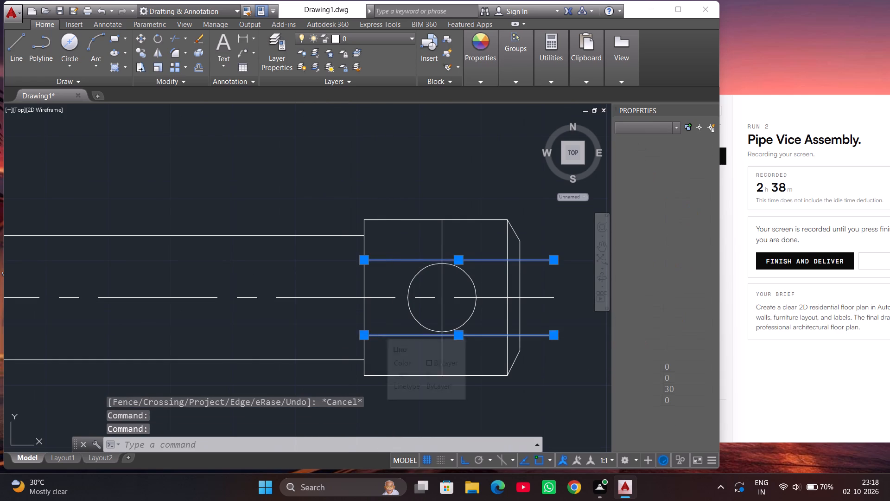
scroll(468, 318, down, 1)
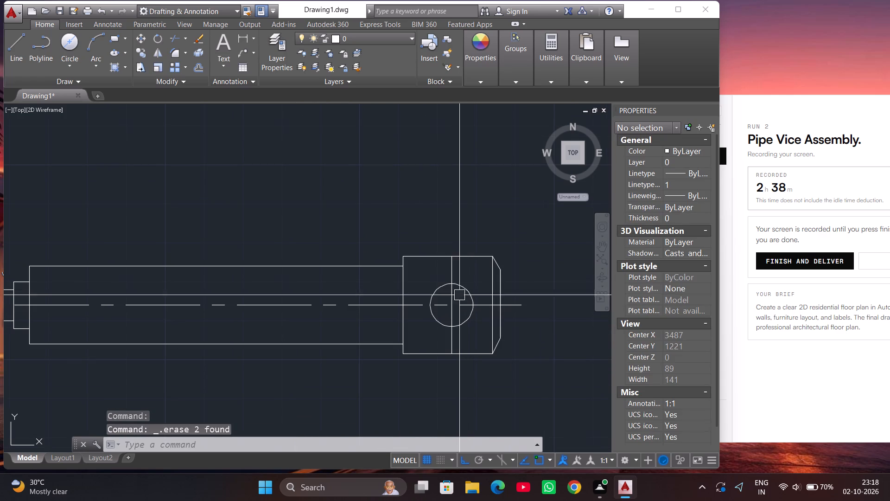
click(454, 273)
key(Delete)
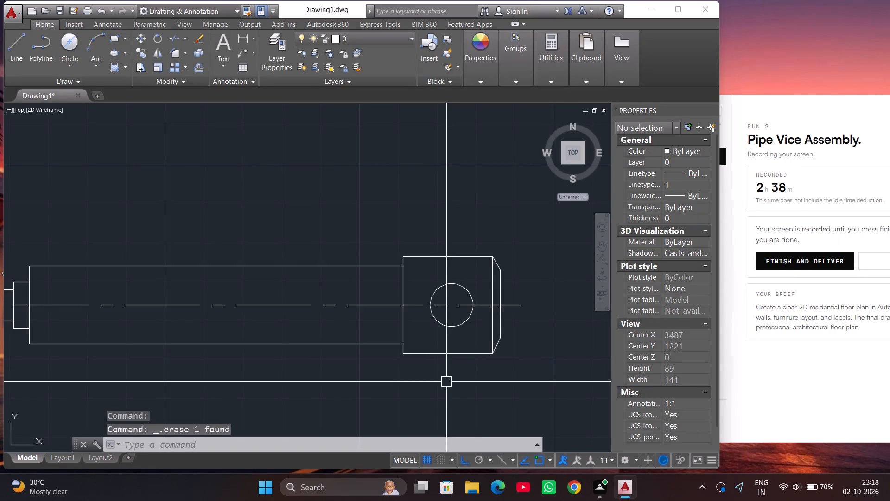
Dimension the length from the shank's narrow-shoulder end to the holed head's end face, placing the dimension below the part.
scroll(458, 342, down, 3)
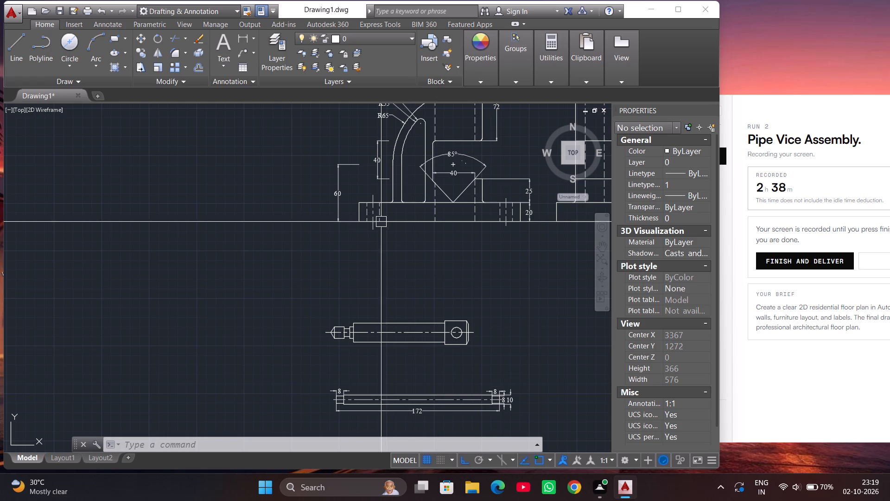
click(242, 44)
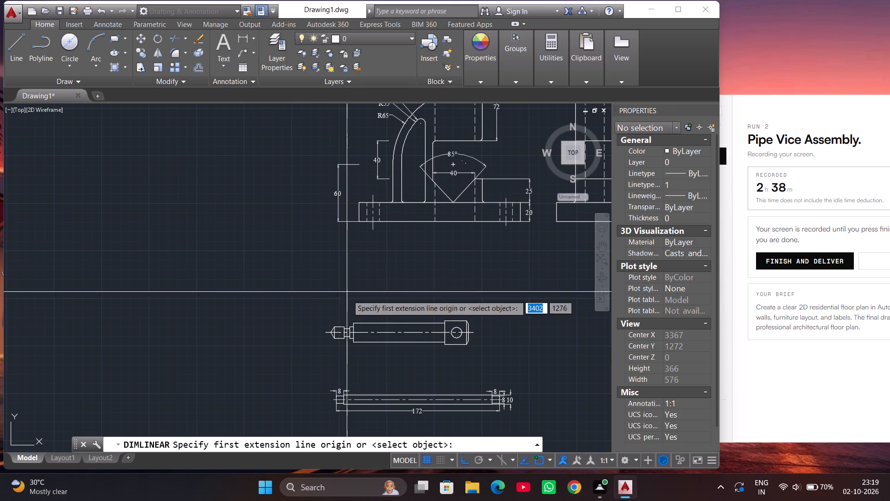
scroll(351, 362, up, 2)
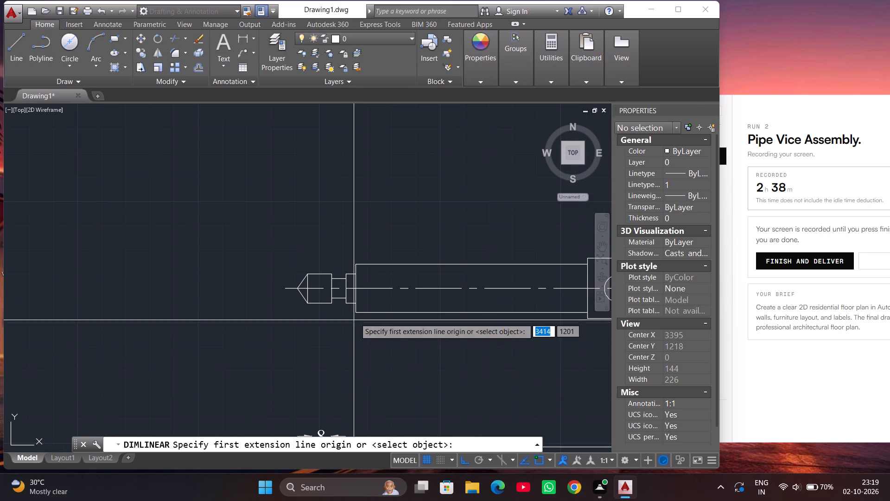
click(355, 313)
scroll(326, 337, down, 2)
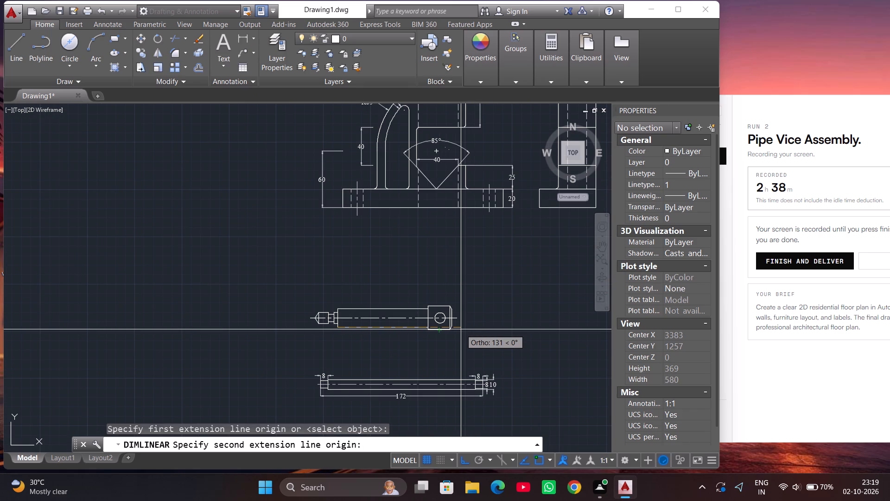
scroll(455, 340, up, 2)
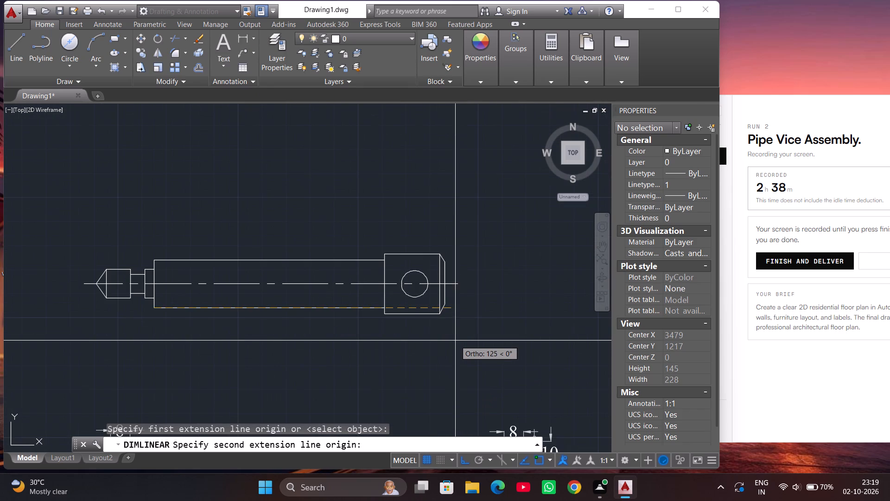
click(445, 306)
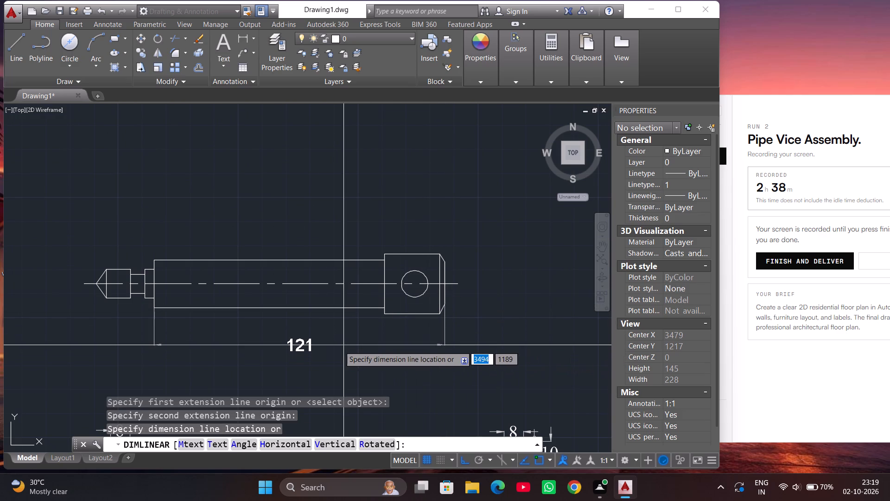
click(299, 339)
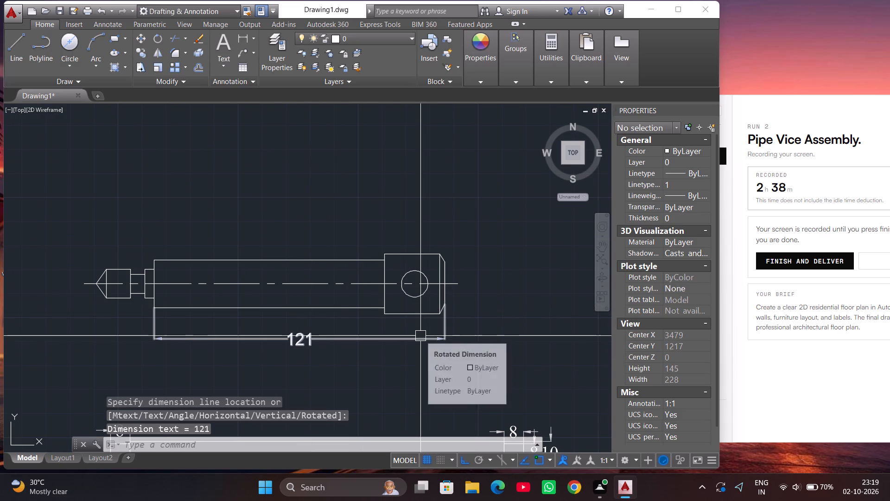
Add a vertical linear dimension across the shank's diameter, placed inside the shank near its middle.
click(242, 42)
click(314, 260)
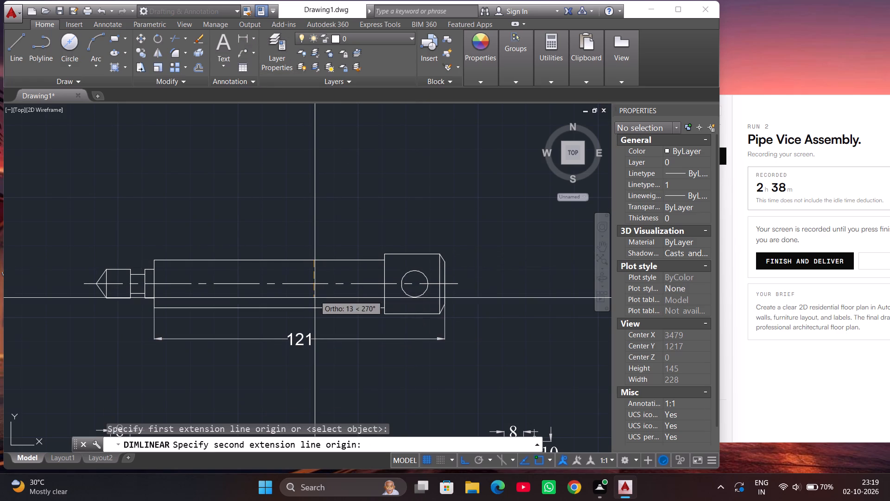
click(315, 307)
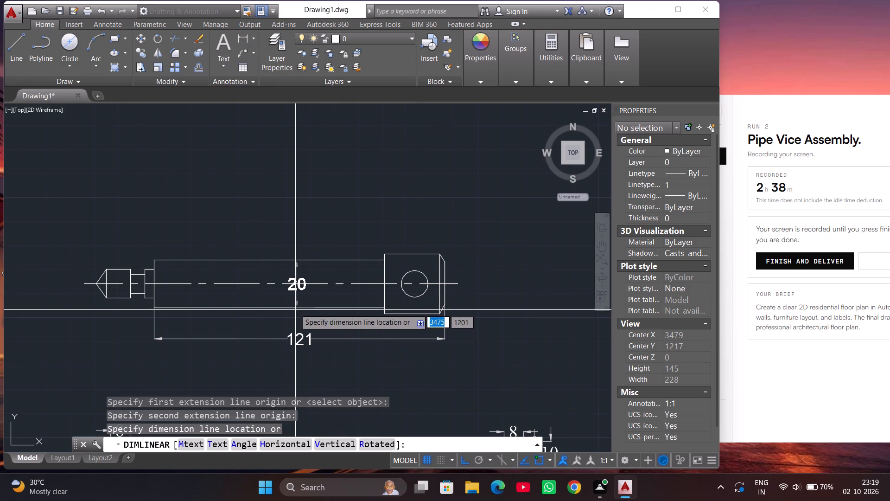
click(305, 289)
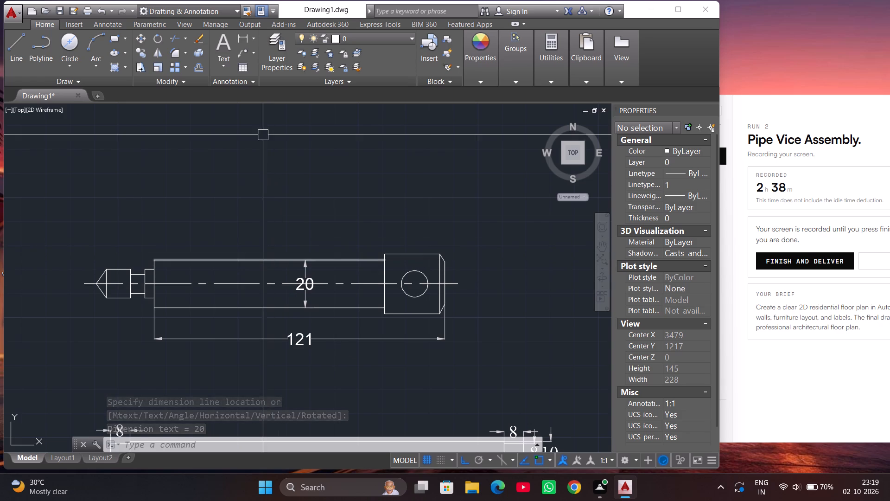
Dimension the holed head from its shank-side edge to the start of the chamfer, placing the dimension just below the head.
click(243, 34)
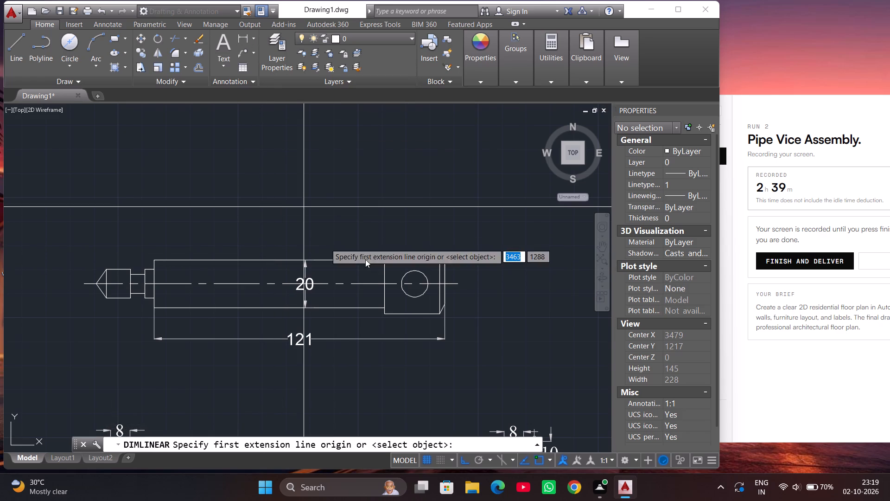
click(387, 312)
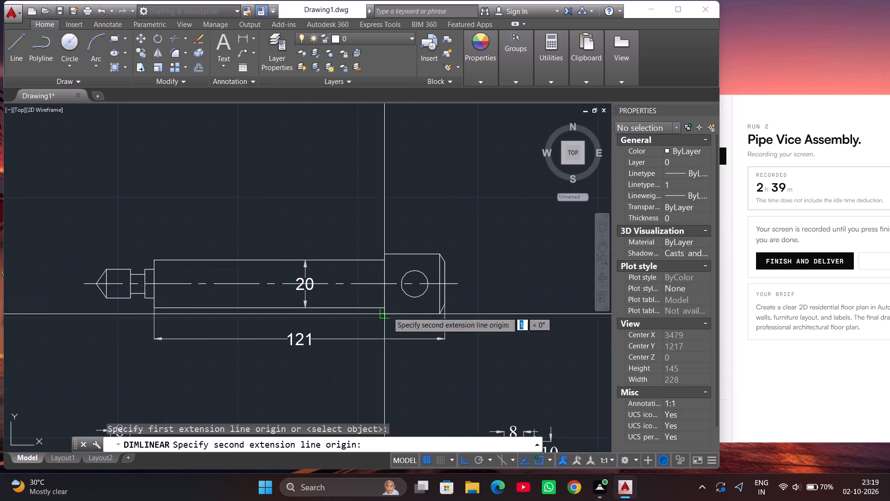
click(437, 315)
click(429, 326)
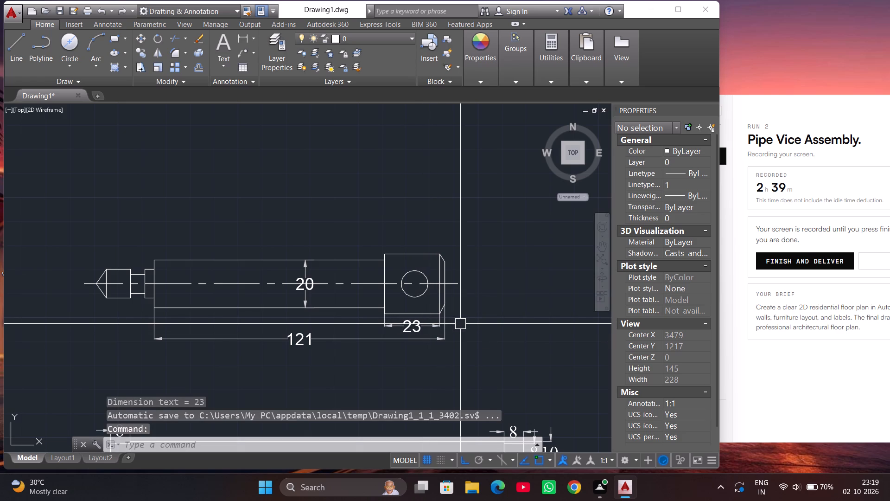
Stretch the head-length dimension's end point from the chamfer corner out to the head's end face.
scroll(460, 324, up, 2)
click(398, 321)
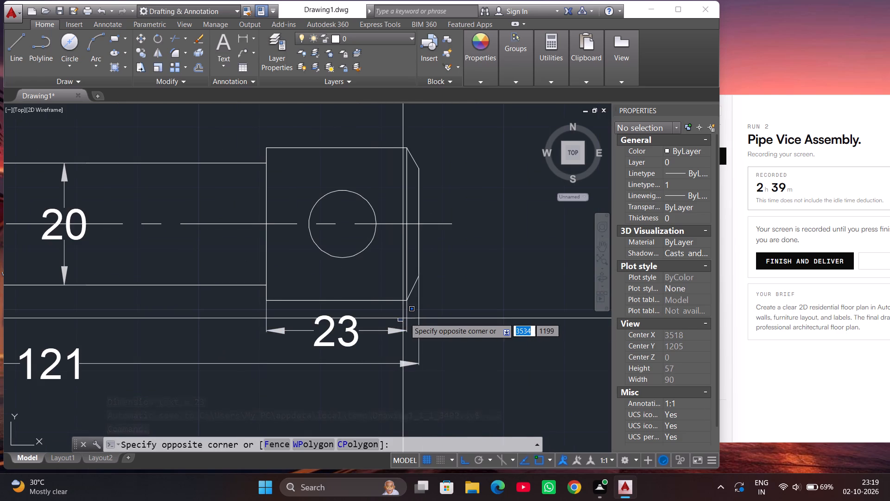
click(406, 316)
click(411, 312)
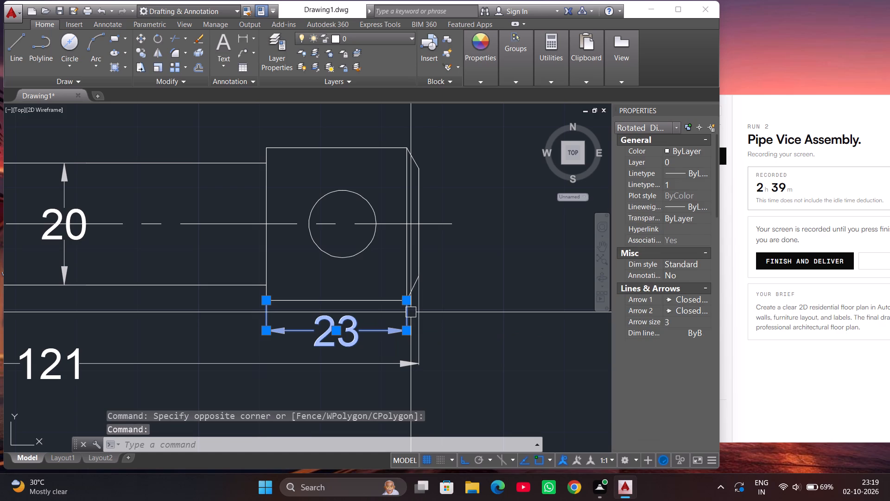
click(404, 300)
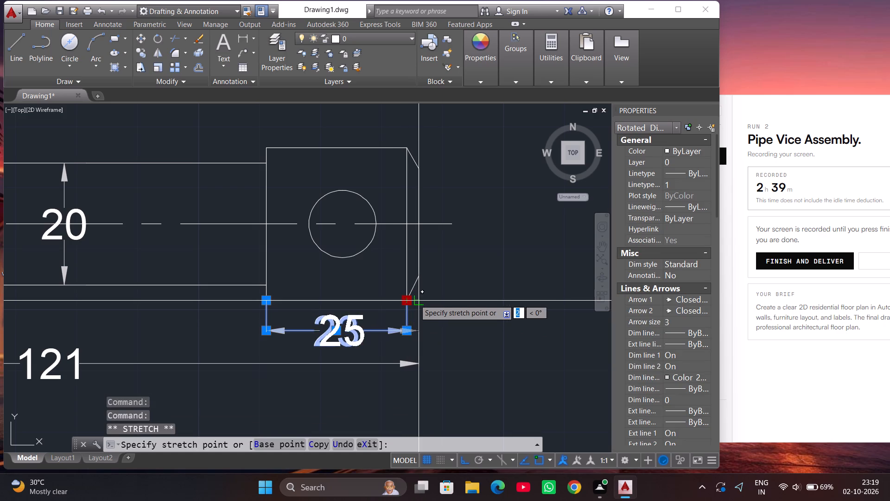
click(416, 300)
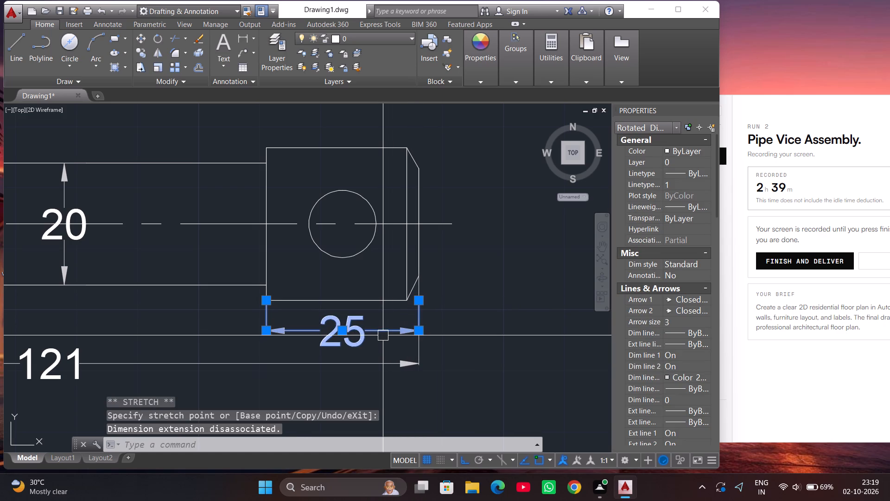
key(Escape)
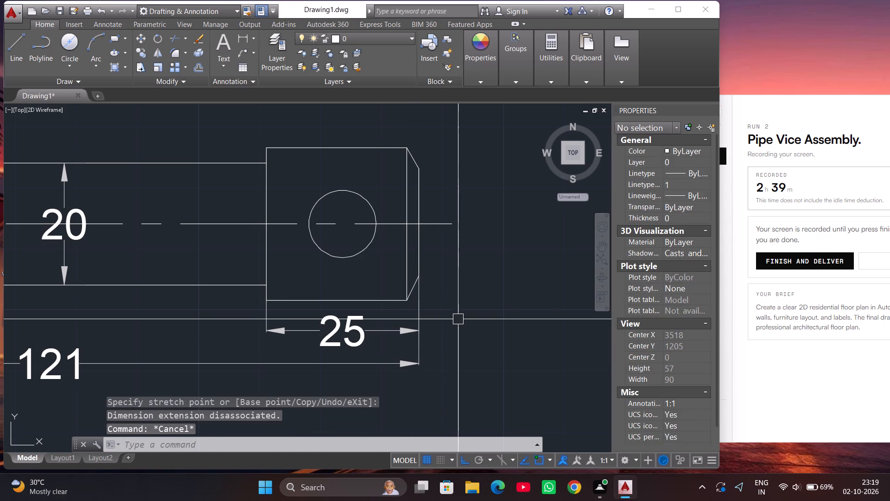
Dimension the horizontal distance from the hole's centre to the head's end face, placing it below the head.
click(237, 39)
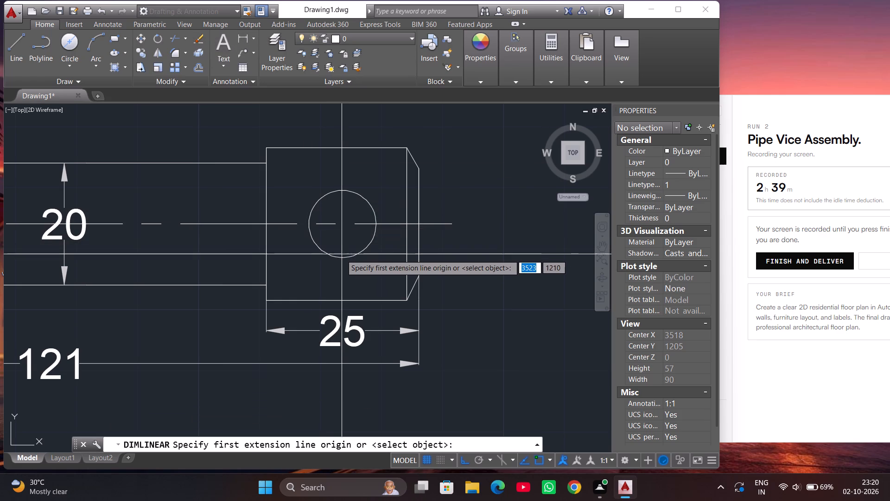
click(339, 222)
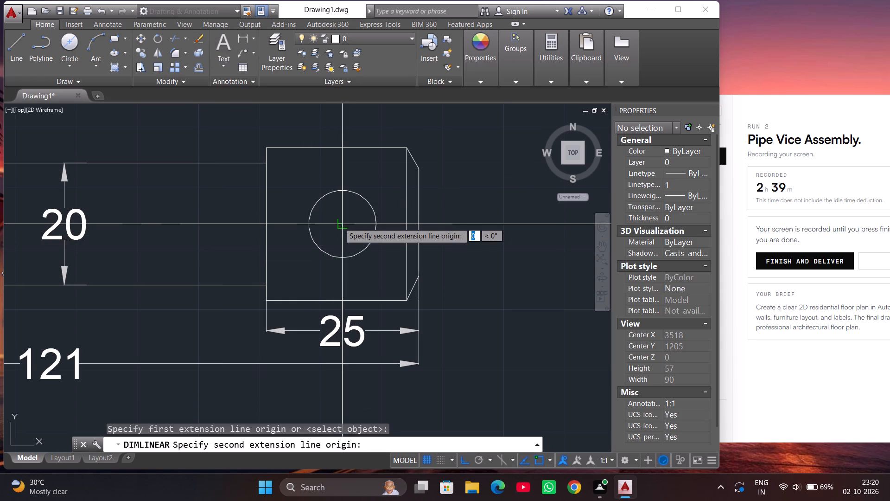
click(417, 225)
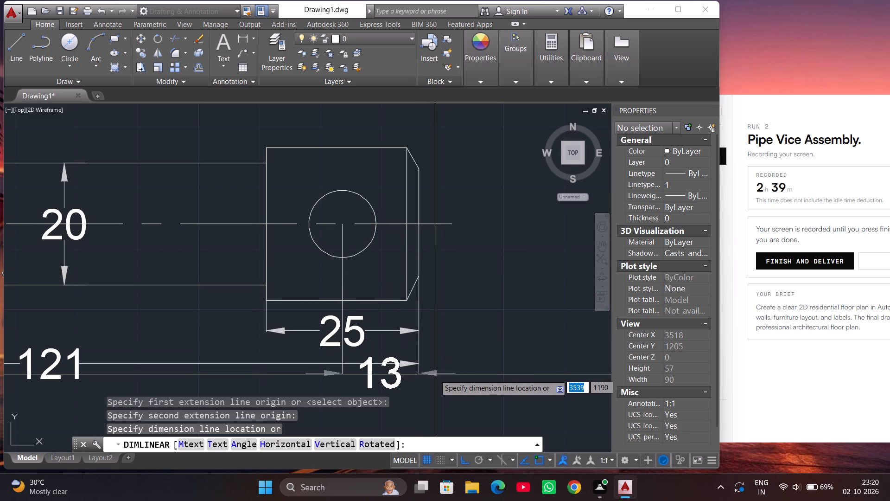
click(436, 321)
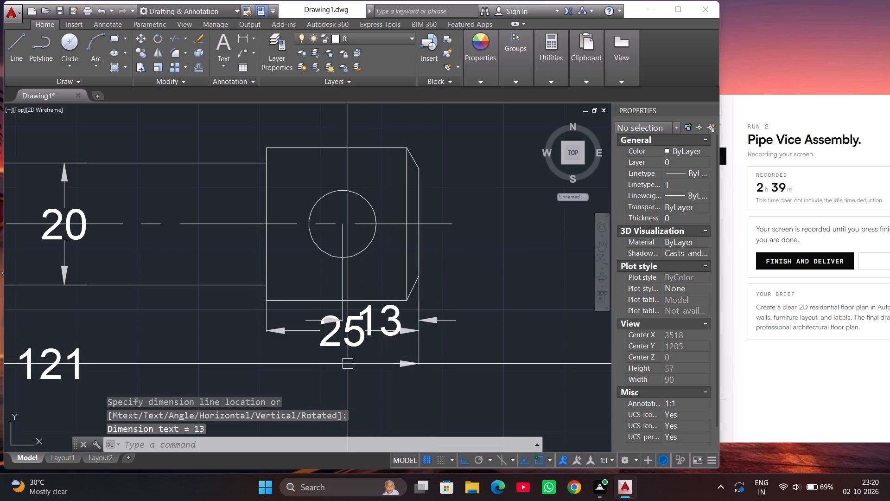
Move the 121 dimension line about 7 farther below the shank.
scroll(487, 295, down, 2)
click(318, 329)
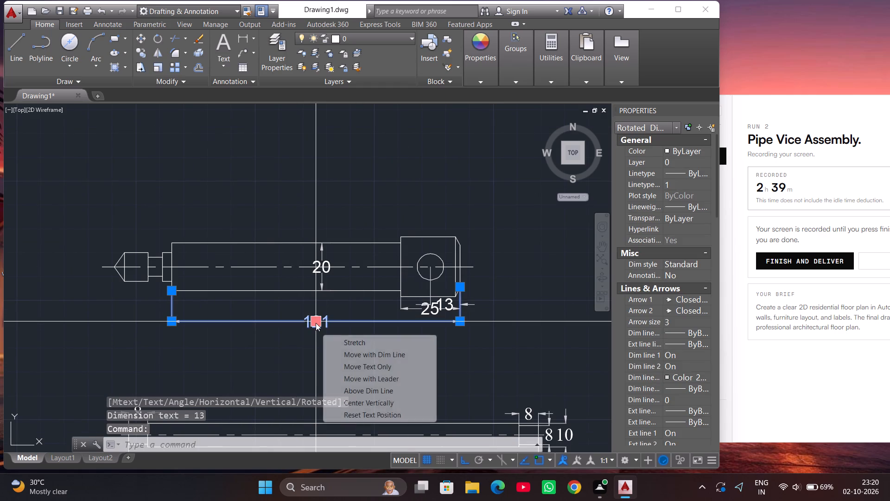
click(316, 323)
click(316, 335)
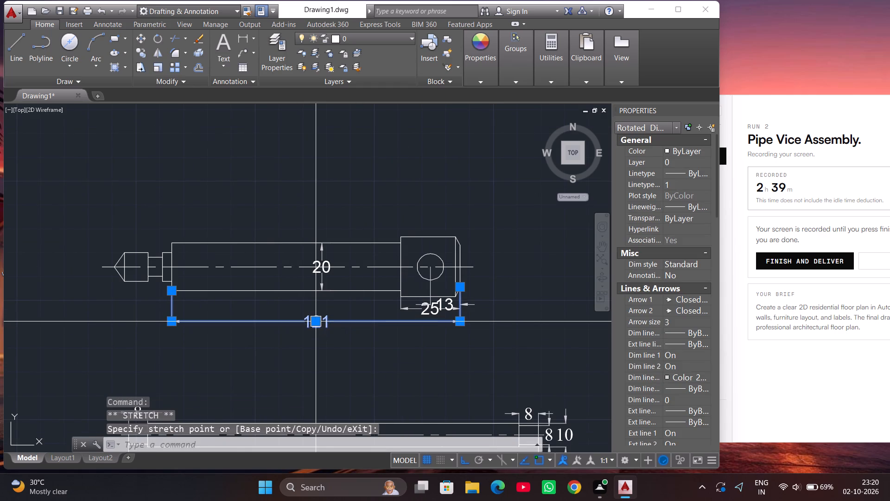
click(316, 322)
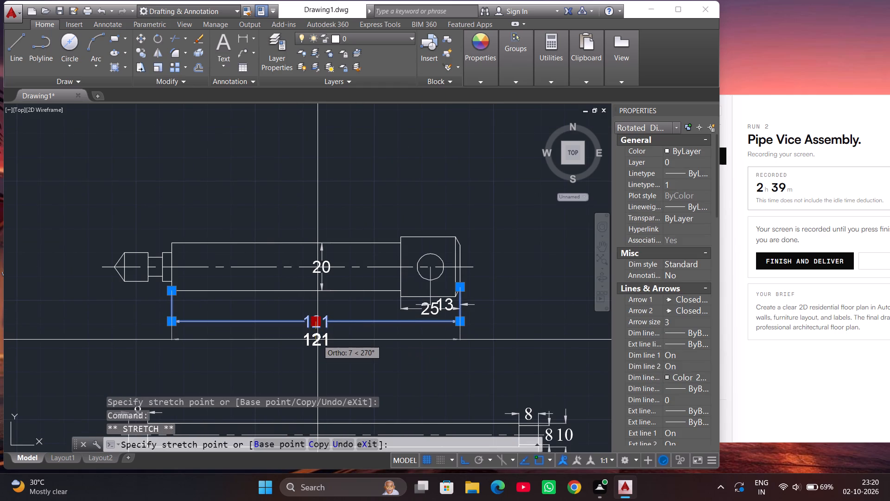
click(318, 340)
Space out the 25 and 13 dimensions below the head, with the 25 line just above the 121 line and the 13 above it.
click(426, 311)
scroll(430, 312, up, 1)
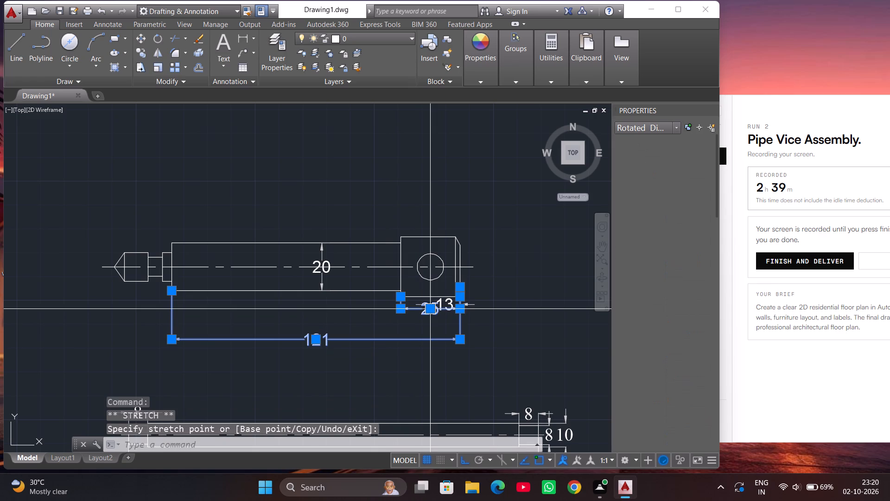
scroll(430, 312, up, 1)
click(430, 308)
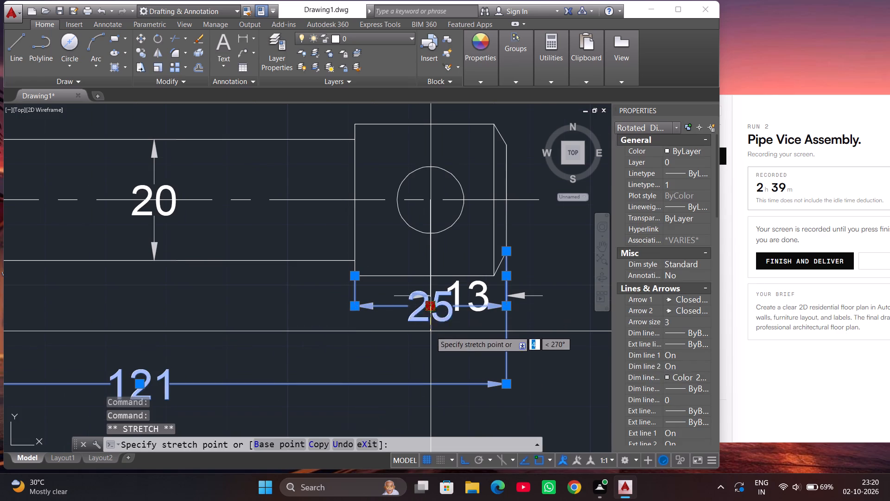
click(431, 349)
click(458, 306)
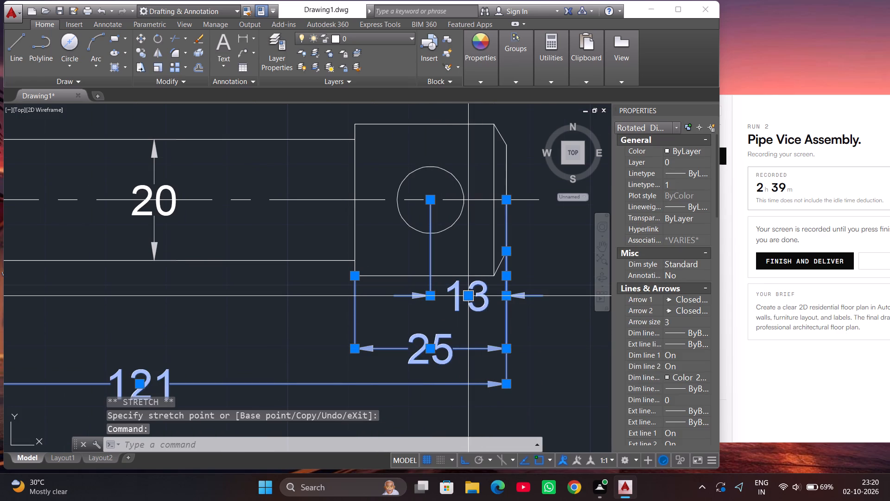
click(472, 296)
click(472, 313)
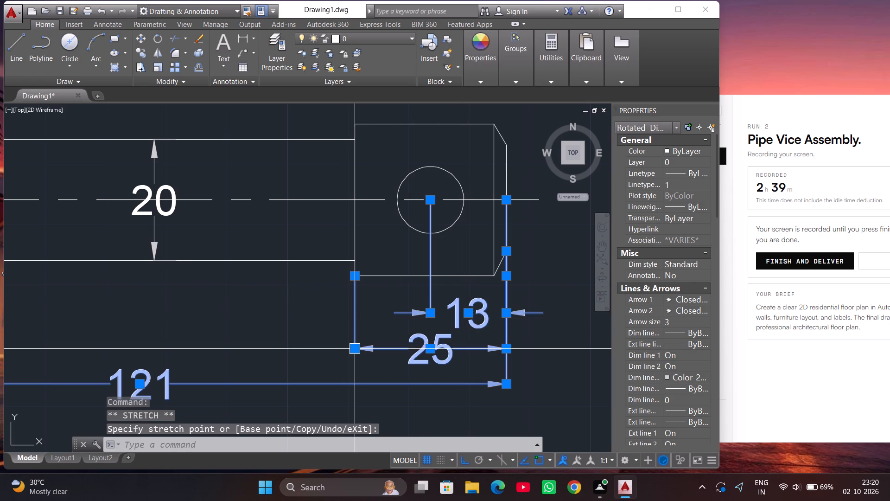
key(Escape)
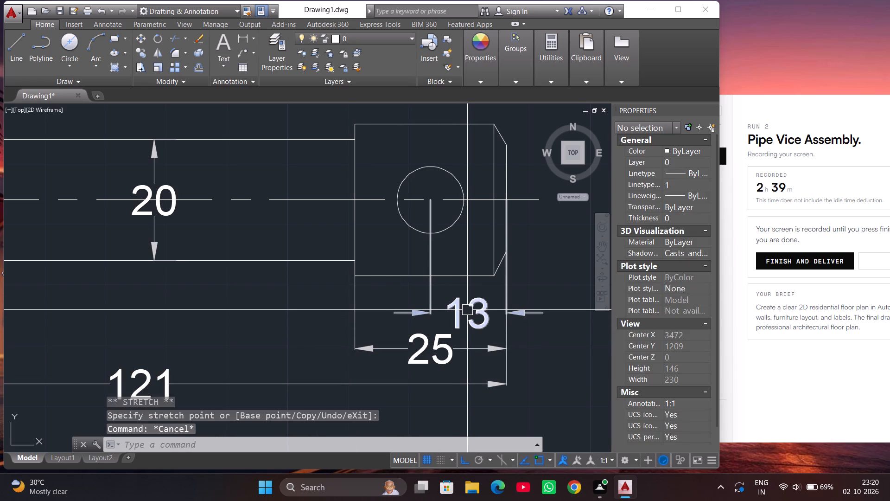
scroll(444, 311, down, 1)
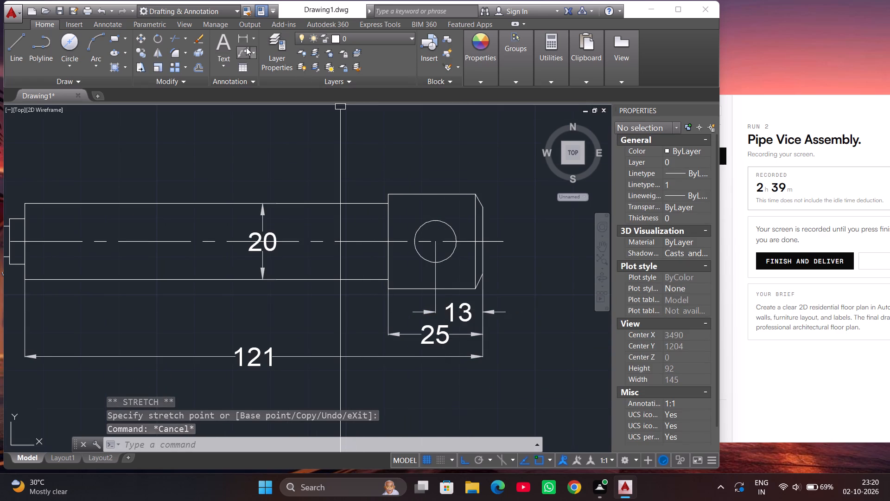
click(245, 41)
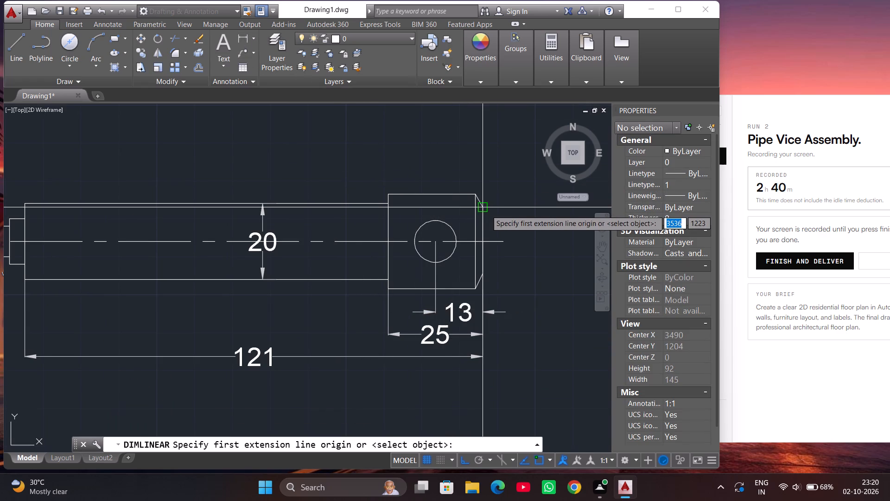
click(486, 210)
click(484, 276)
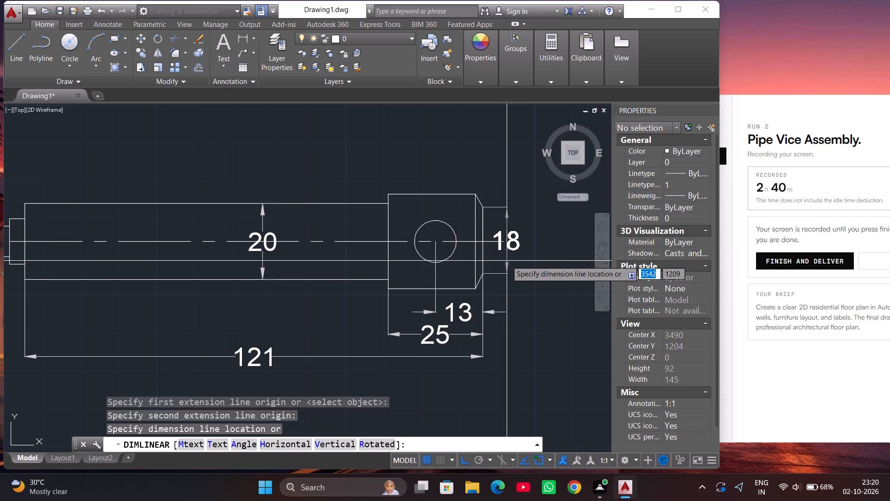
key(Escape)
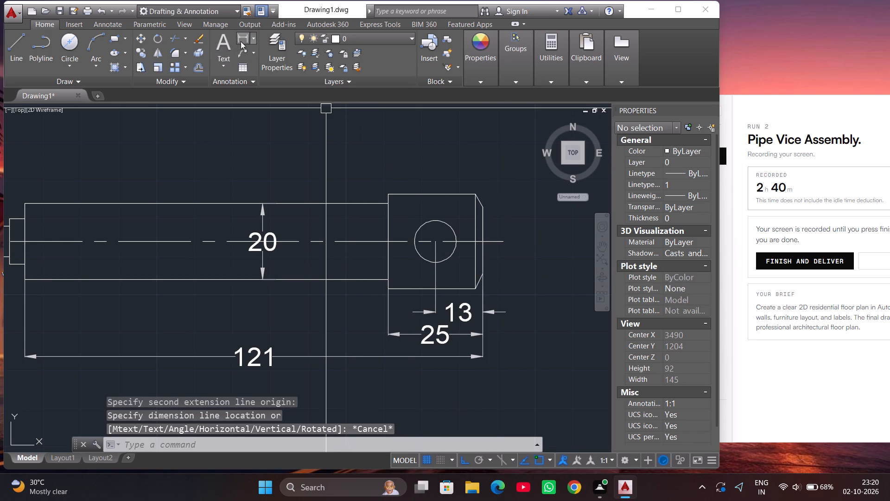
Add a vertical linear dimension for the head's full height, placing it just beyond the head's chamfered end face.
click(242, 41)
click(475, 193)
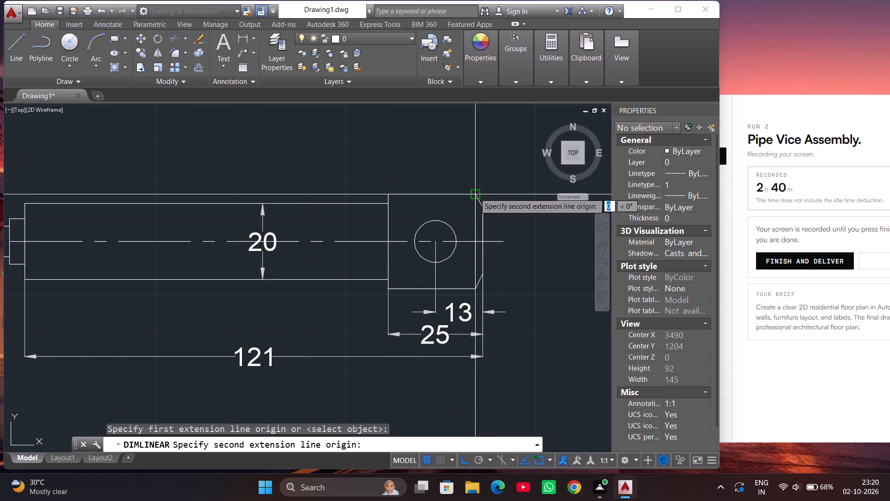
click(475, 290)
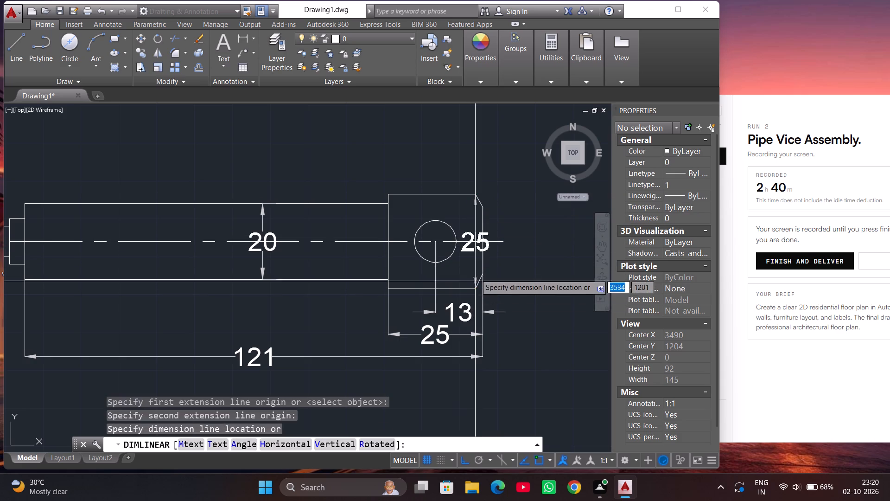
click(508, 238)
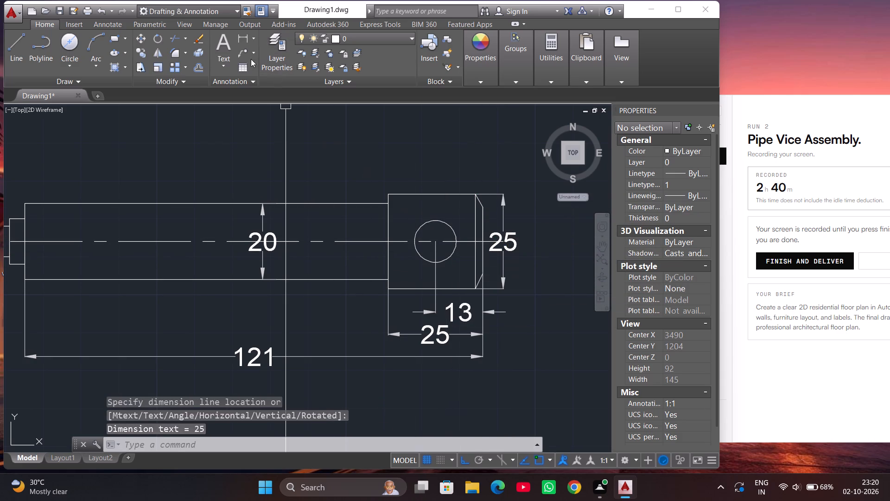
Add a diameter dimension to the hole in the head, with its text above the head's chamfered end.
click(253, 42)
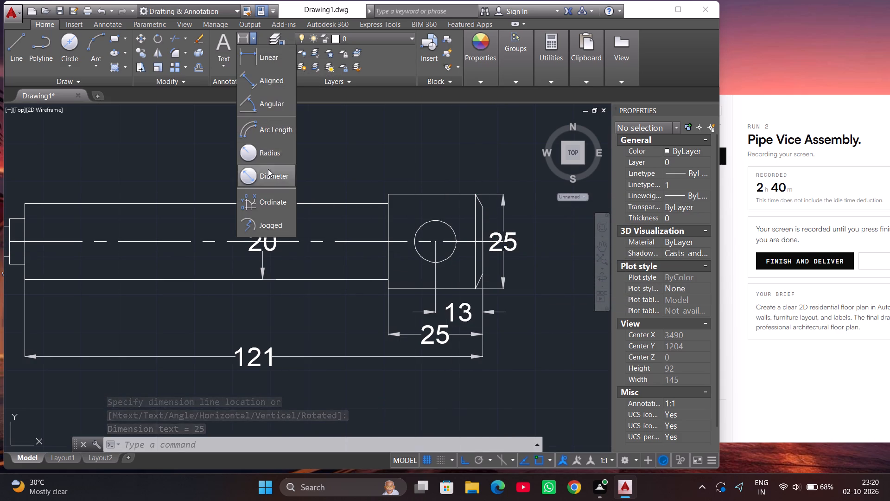
click(268, 173)
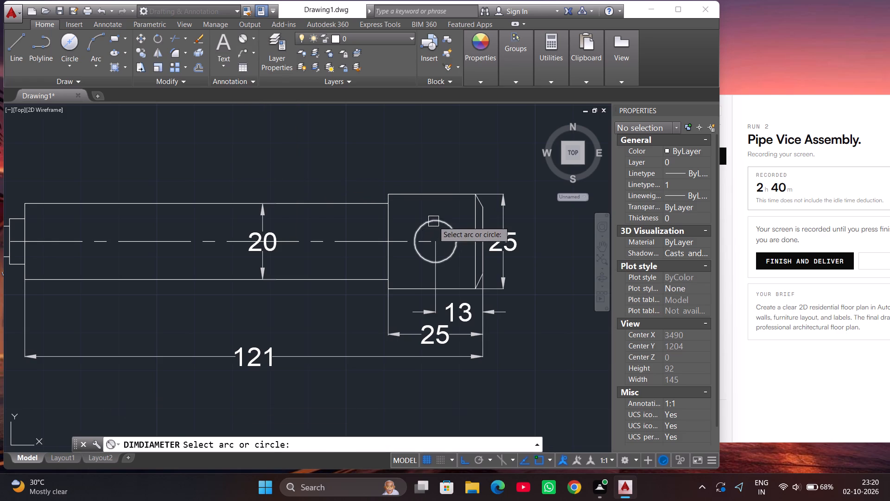
click(433, 221)
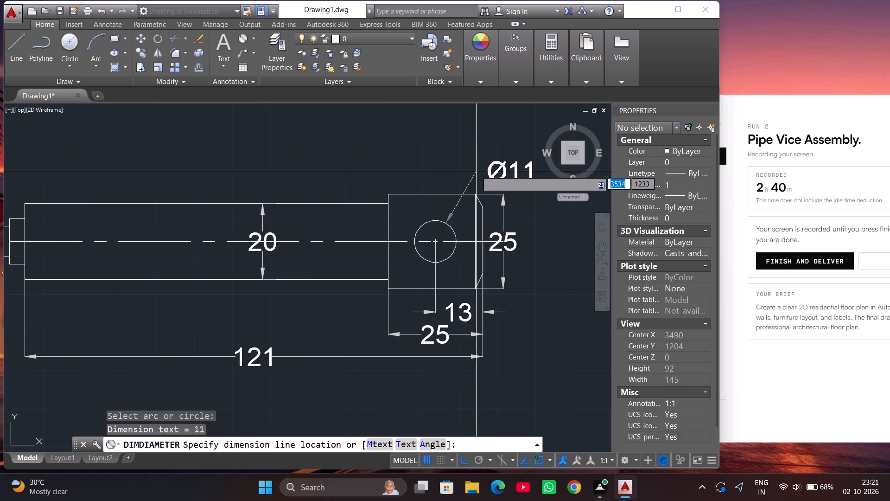
click(477, 166)
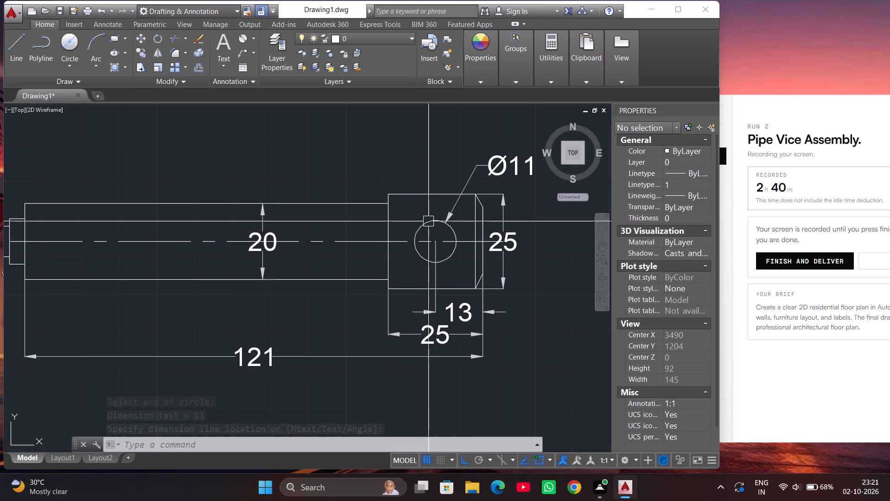
Dimension the width of the narrow collar next to the shank with a linear dimension placed above the part.
click(251, 43)
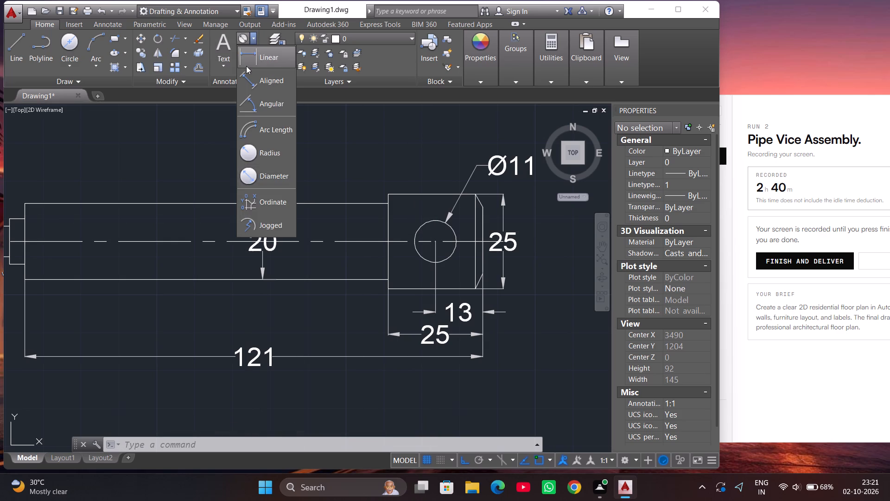
click(246, 66)
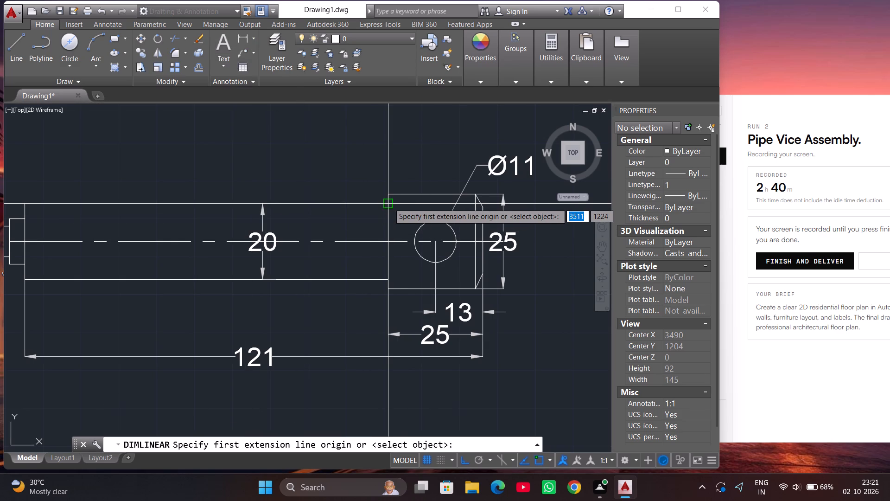
scroll(424, 241, down, 1)
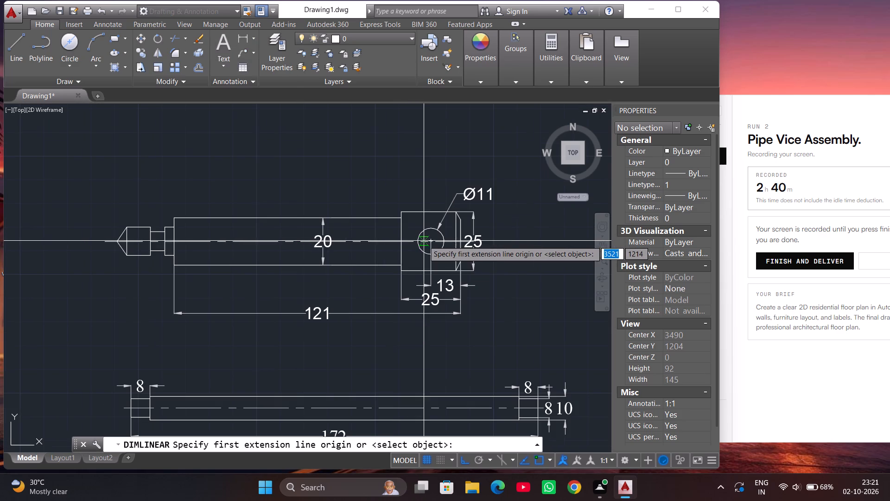
scroll(135, 240, up, 2)
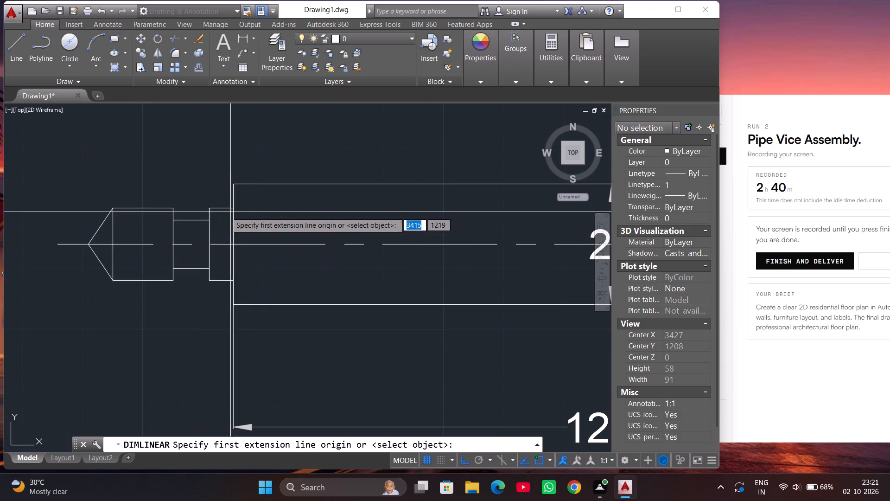
click(209, 207)
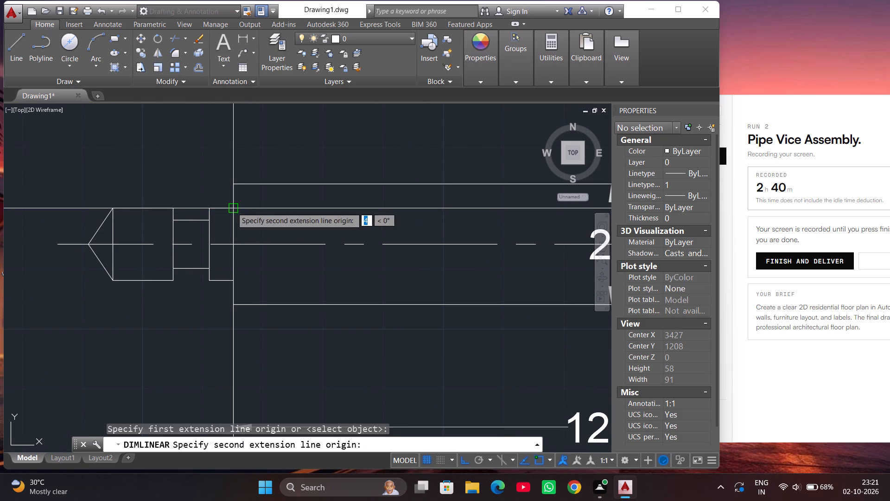
click(234, 207)
click(236, 157)
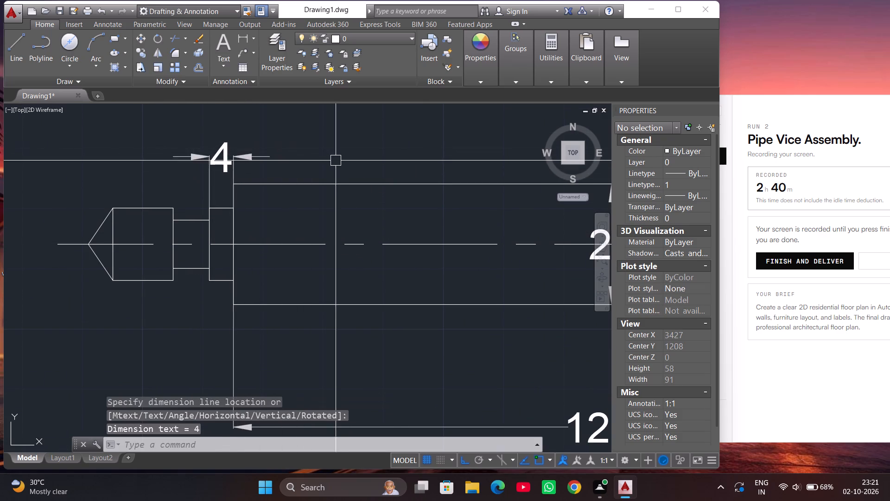
Dimension the width of the groove between the pointed tip and the collar, placing it above in line with the collar dimension.
scroll(336, 161, down, 2)
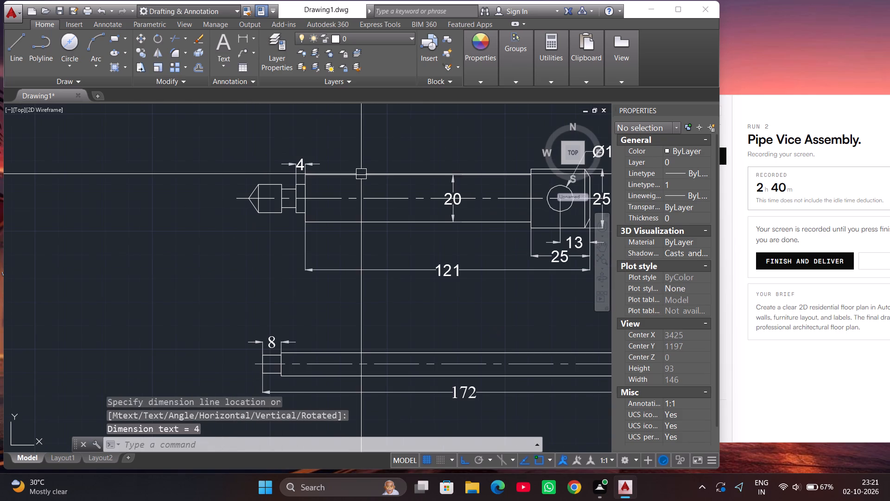
click(242, 37)
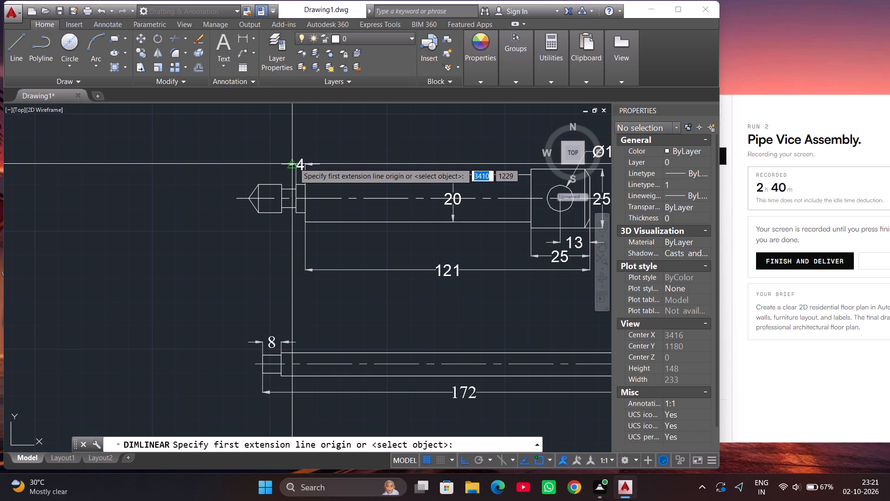
scroll(294, 163, up, 2)
click(258, 229)
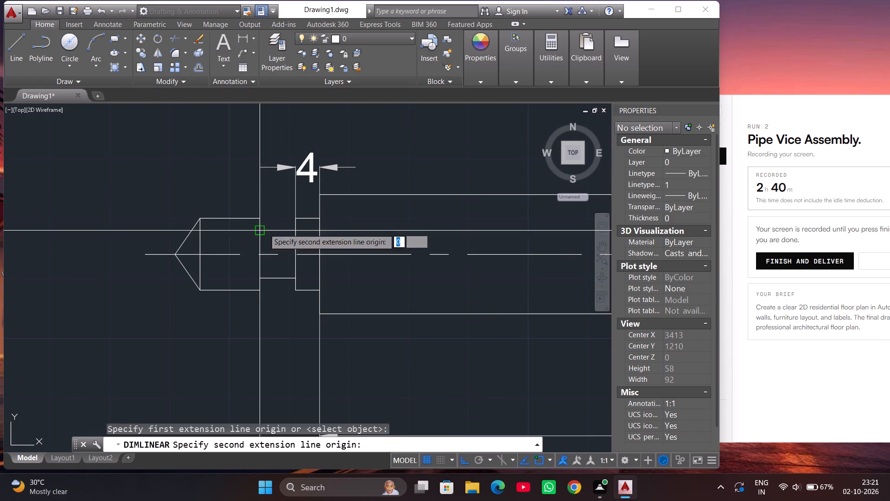
click(294, 230)
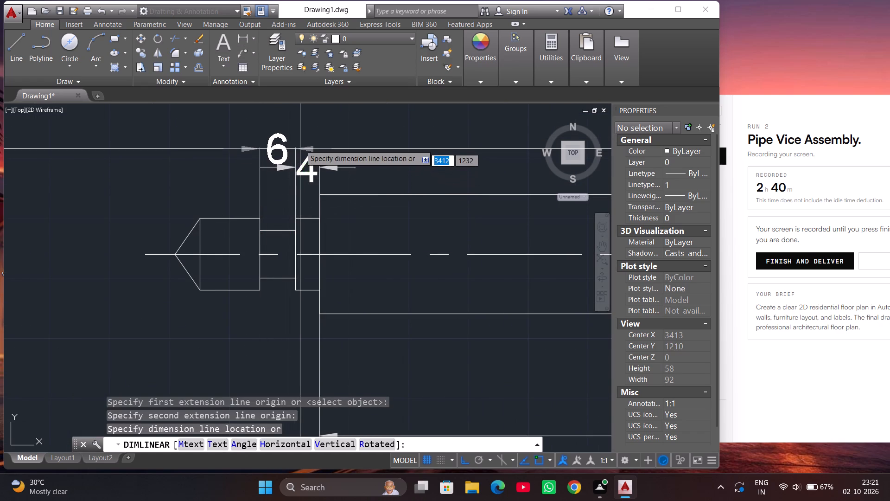
click(301, 141)
Dimension the length of the pointed tip's cylindrical portion, placing the linear dimension below it.
scroll(385, 172, down, 1)
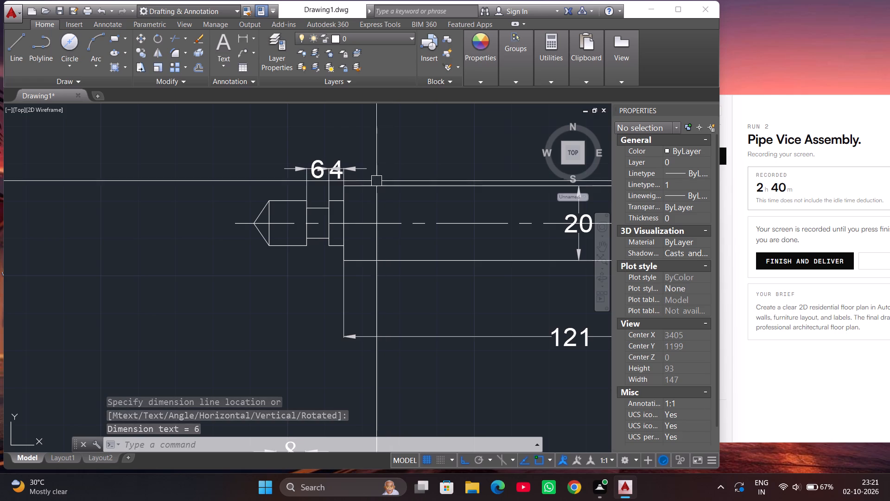
scroll(368, 220, down, 1)
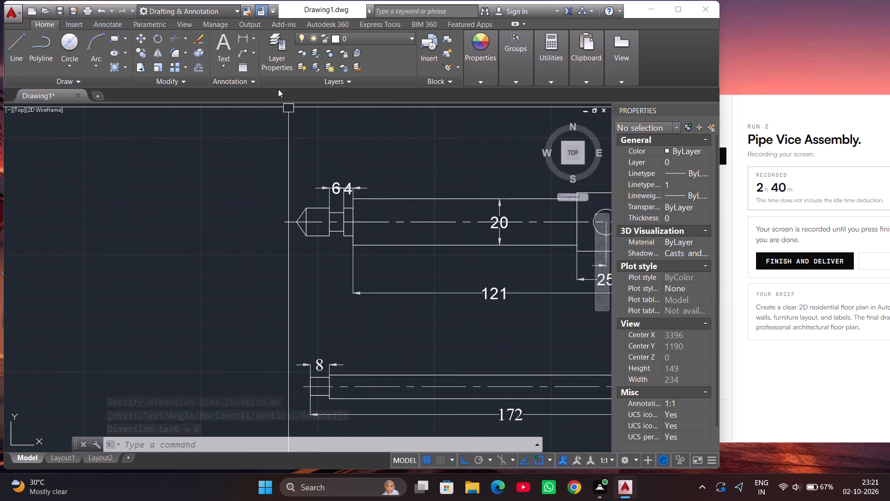
click(246, 45)
scroll(311, 235, up, 3)
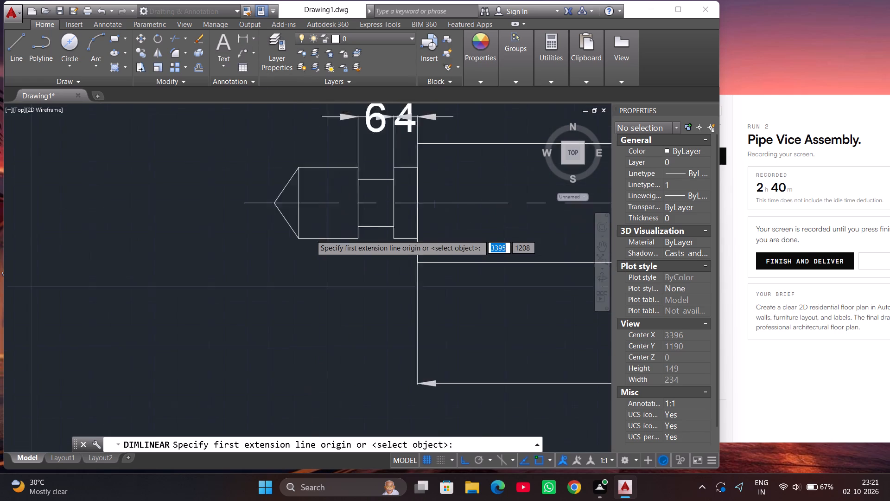
click(292, 243)
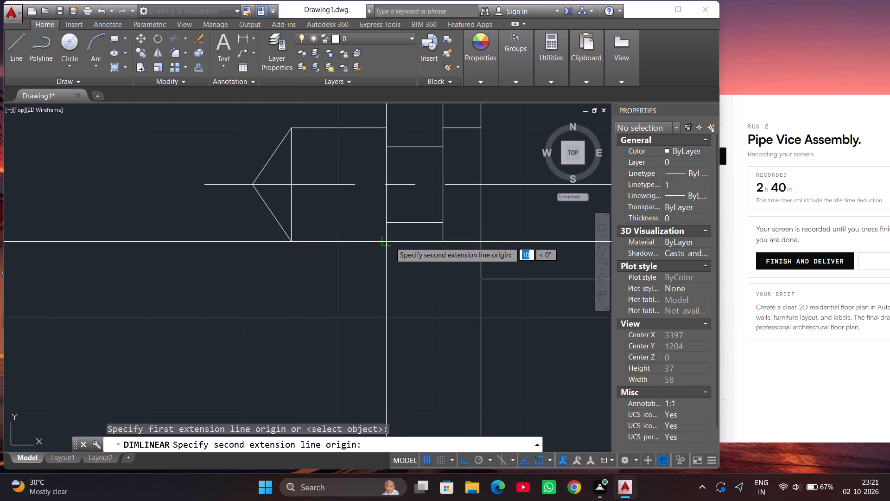
click(390, 242)
click(394, 285)
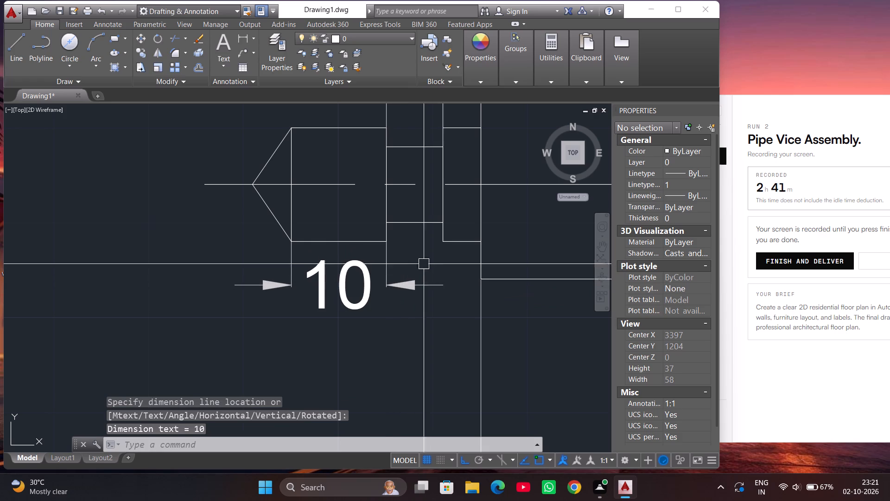
Add an angular dimension between the two sloping lines of the pointed tip, placing its arc outside, ahead of the apex.
scroll(480, 275, down, 1)
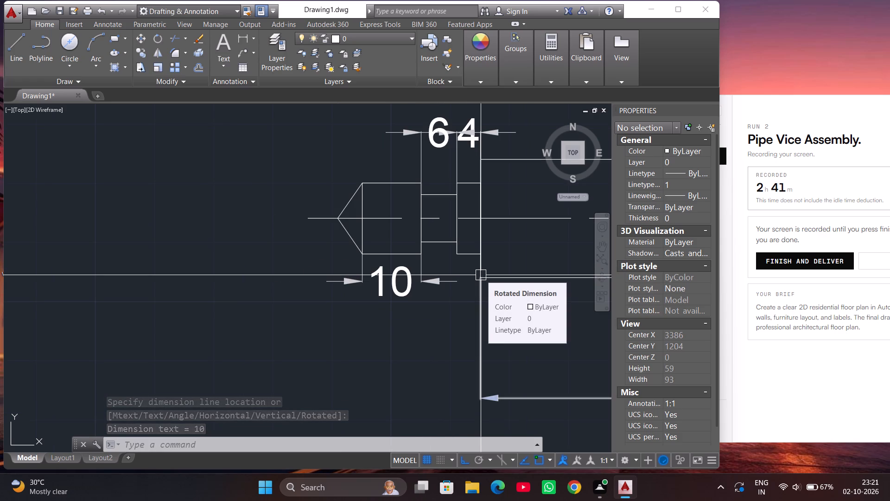
click(255, 37)
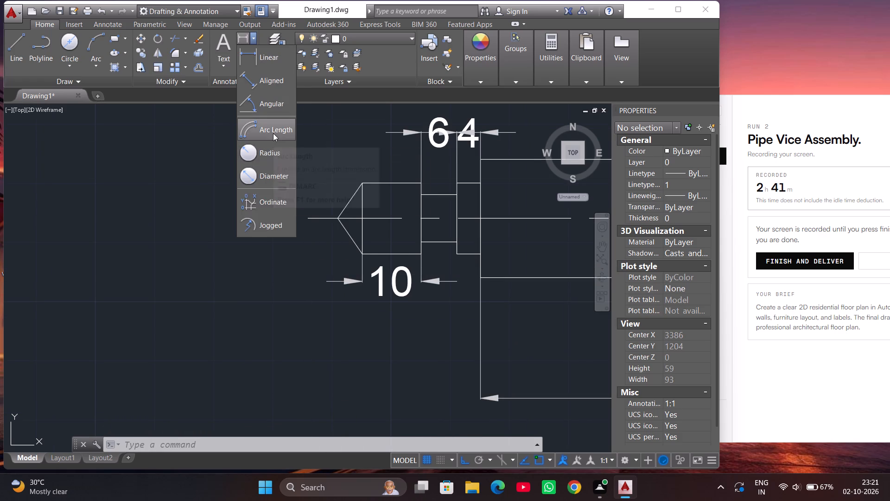
click(273, 106)
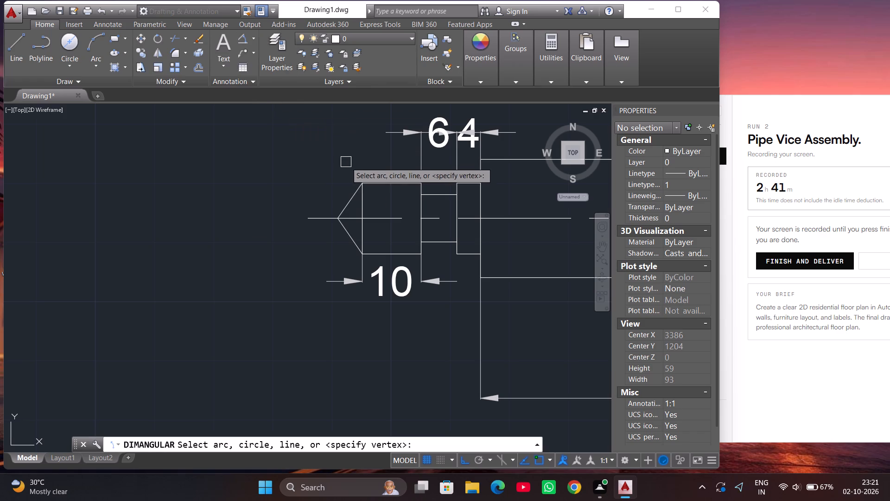
click(343, 230)
click(343, 203)
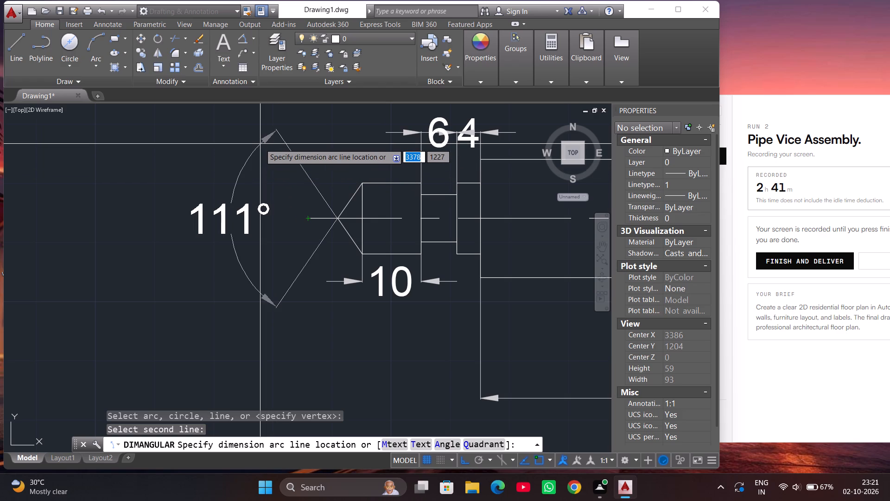
click(260, 144)
Stretch the shared apex of the tip's two sloping lines along the centreline until the point angle is 120°.
scroll(330, 219, up, 2)
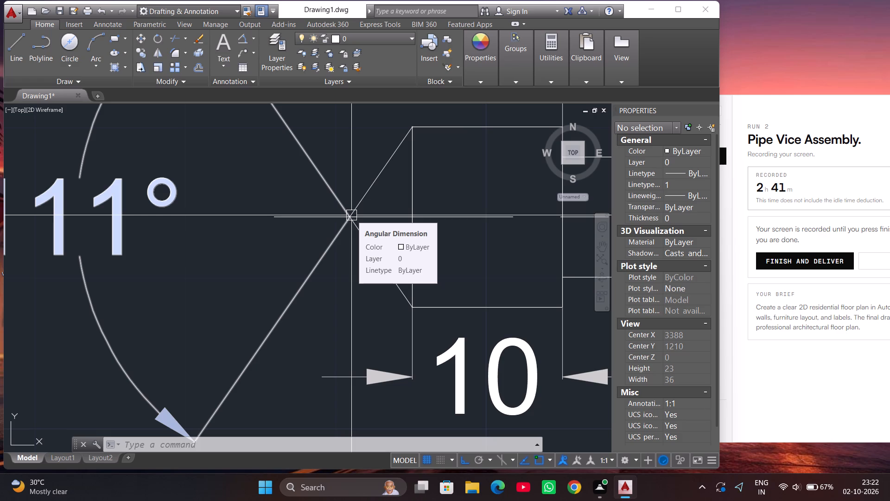
scroll(355, 218, down, 1)
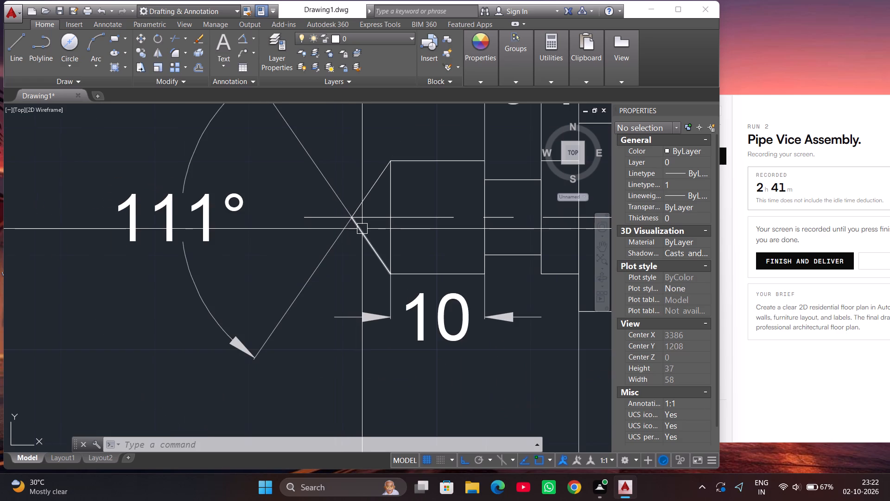
click(362, 229)
click(364, 193)
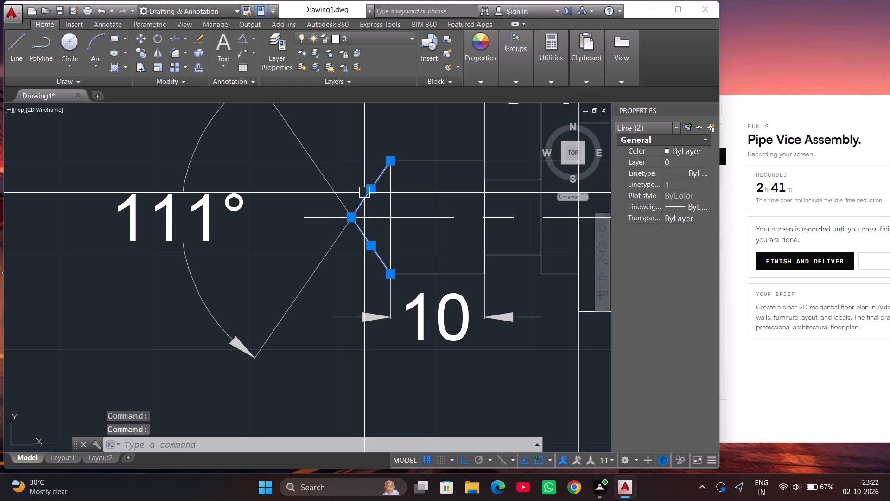
click(353, 217)
click(361, 216)
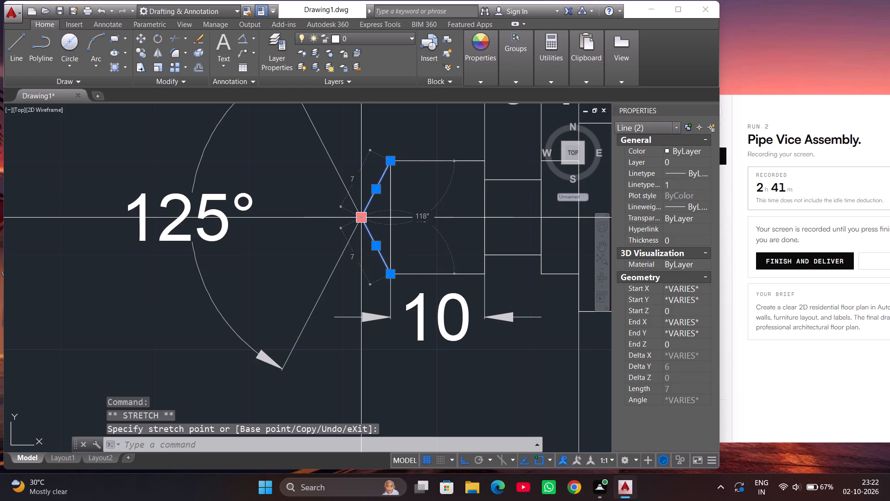
click(361, 216)
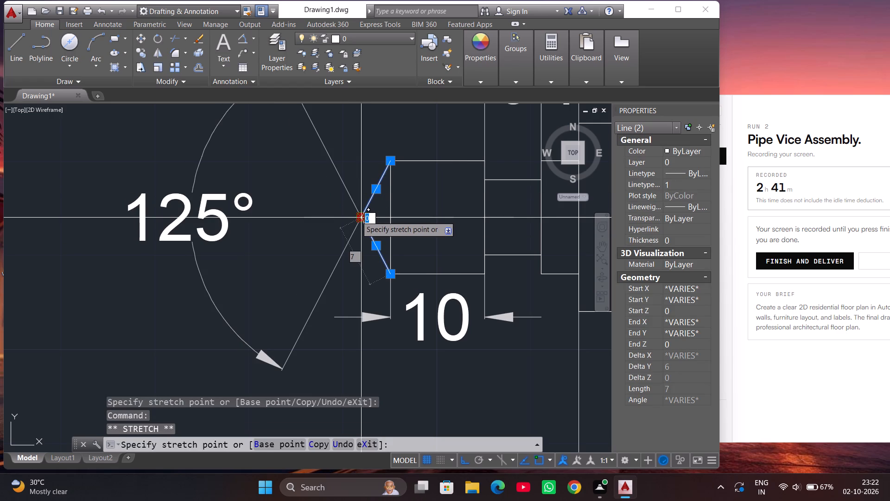
scroll(357, 215, up, 2)
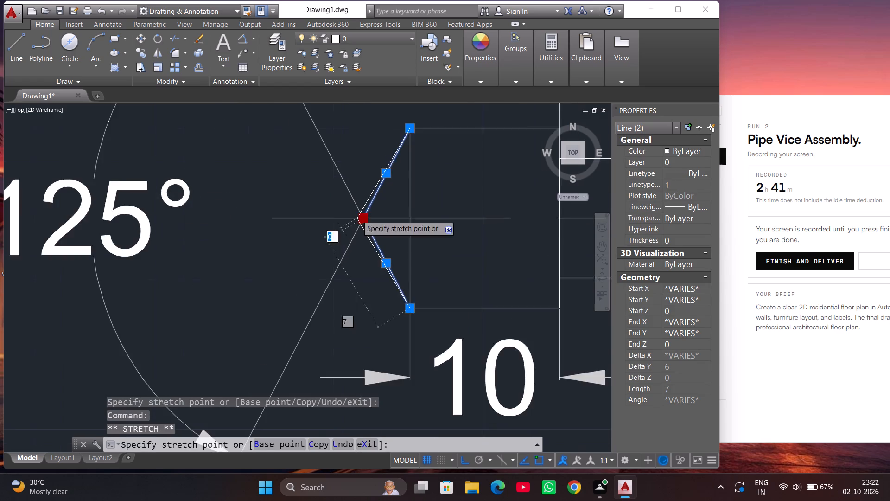
click(357, 215)
scroll(379, 212, down, 2)
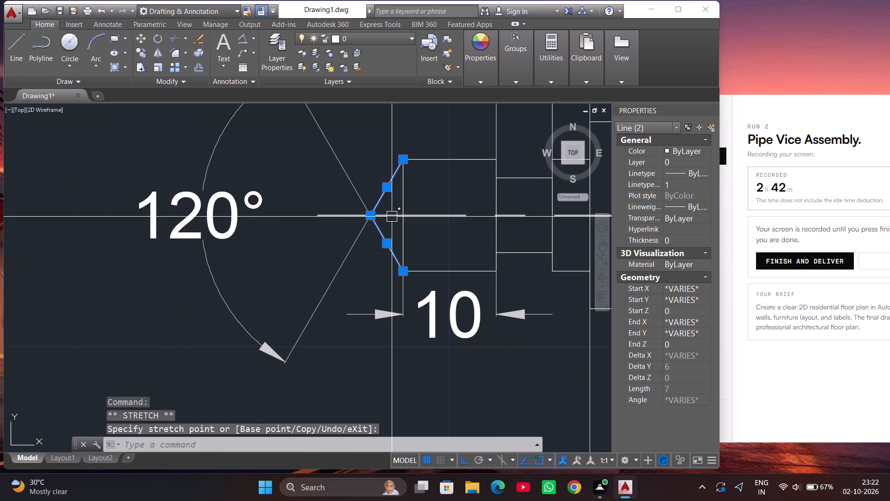
key(Escape)
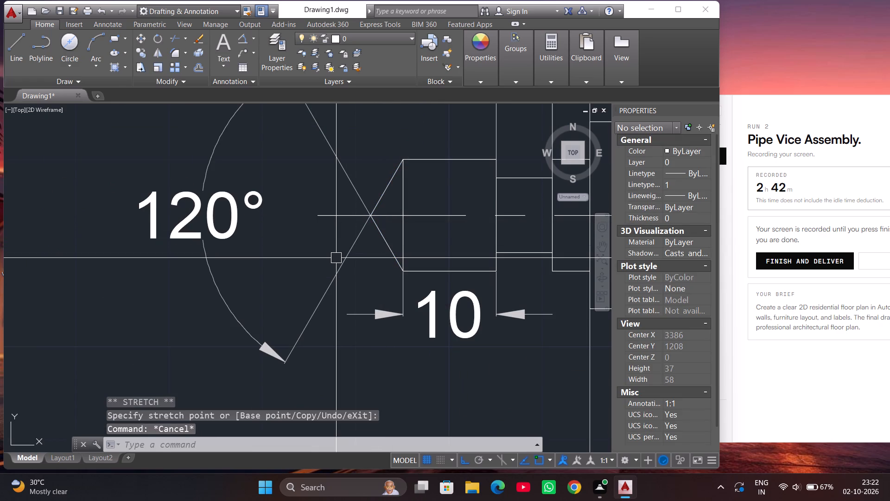
scroll(336, 258, down, 2)
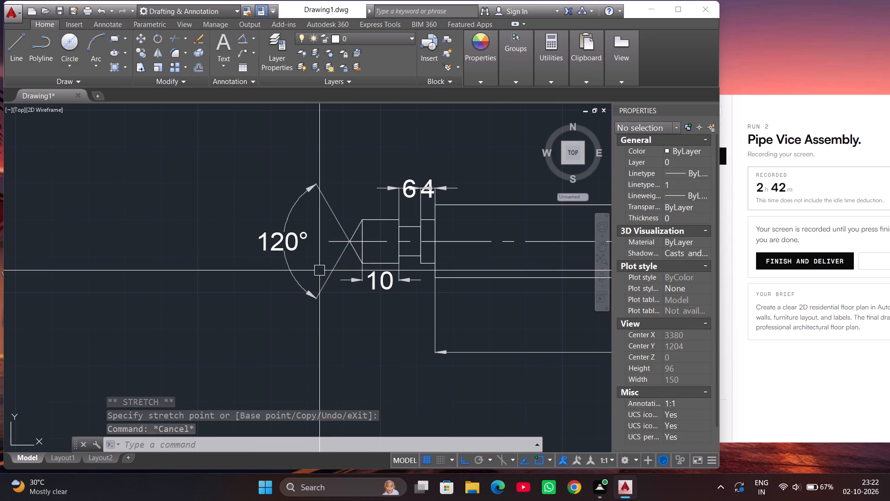
Change the font of the 120° tip angle dimension's text to Times New Roman.
double_click(290, 244)
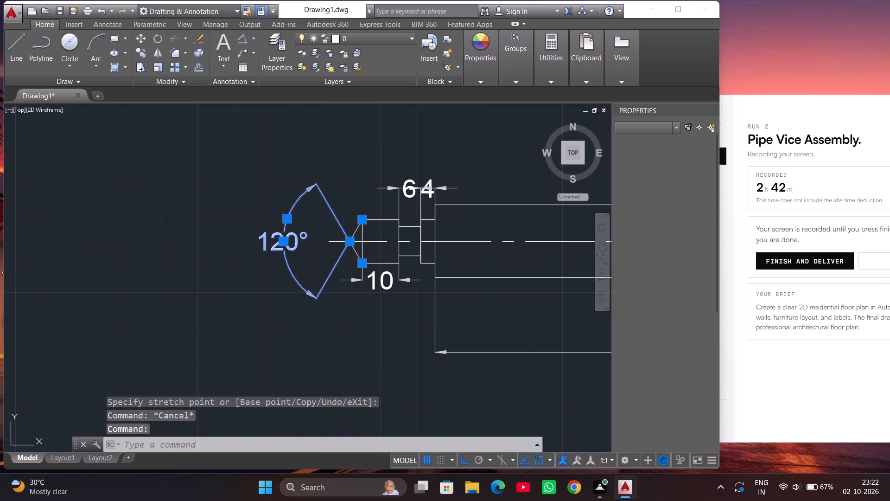
click(292, 243)
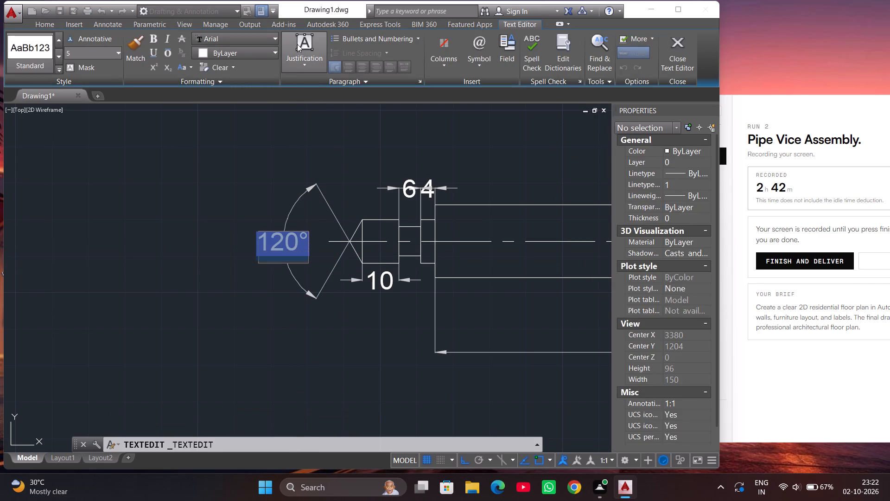
click(270, 42)
text(TIM)
scroll(254, 162, down, 2)
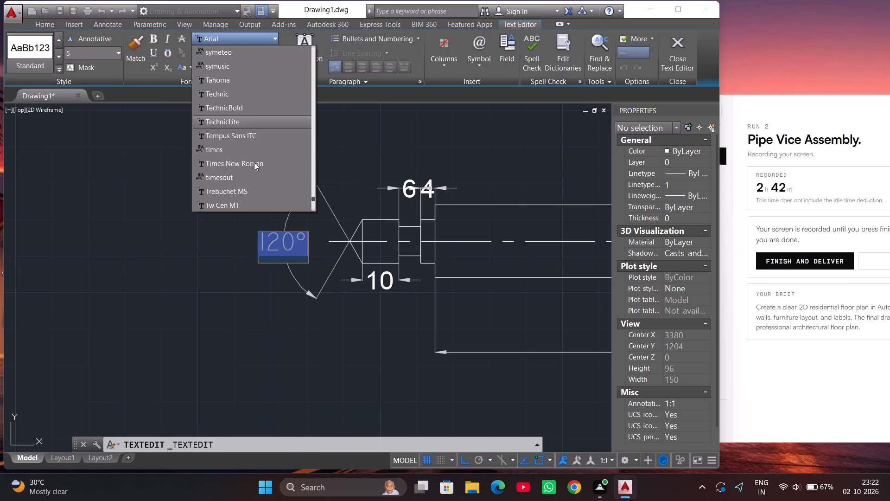
click(260, 123)
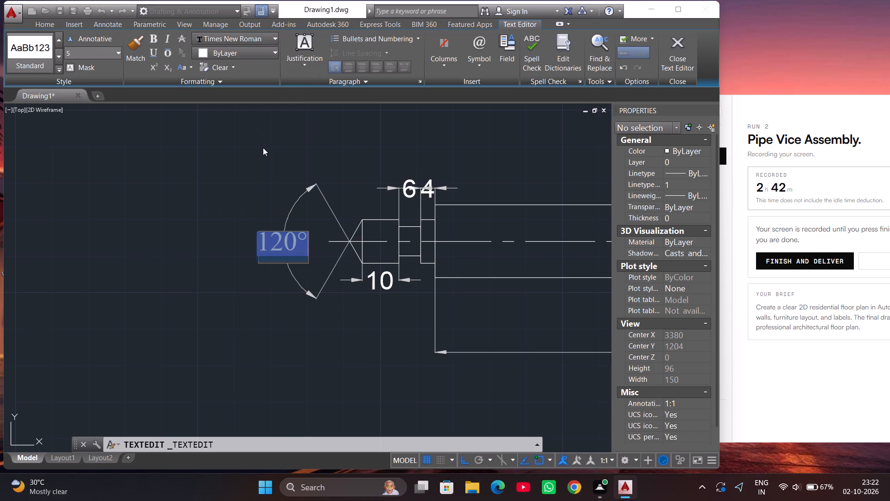
click(269, 167)
Change the font of the tip's cylindrical length dimension text to Times New Roman.
double_click(372, 284)
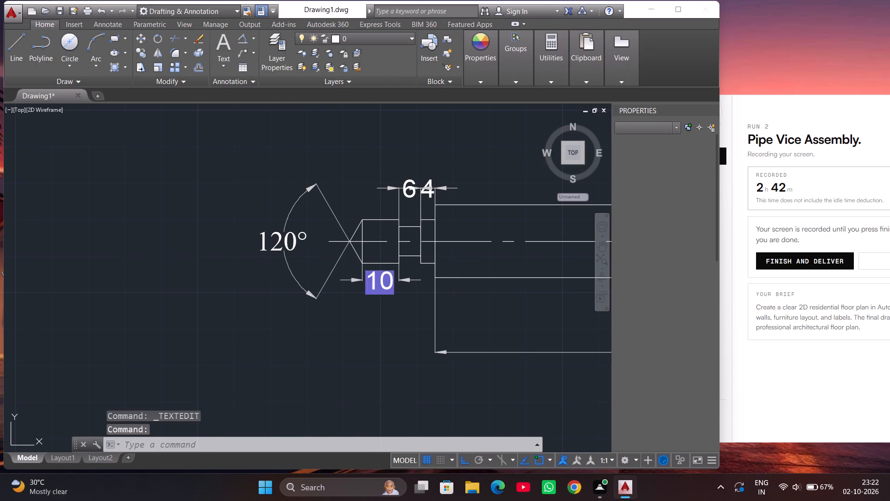
click(391, 277)
click(244, 36)
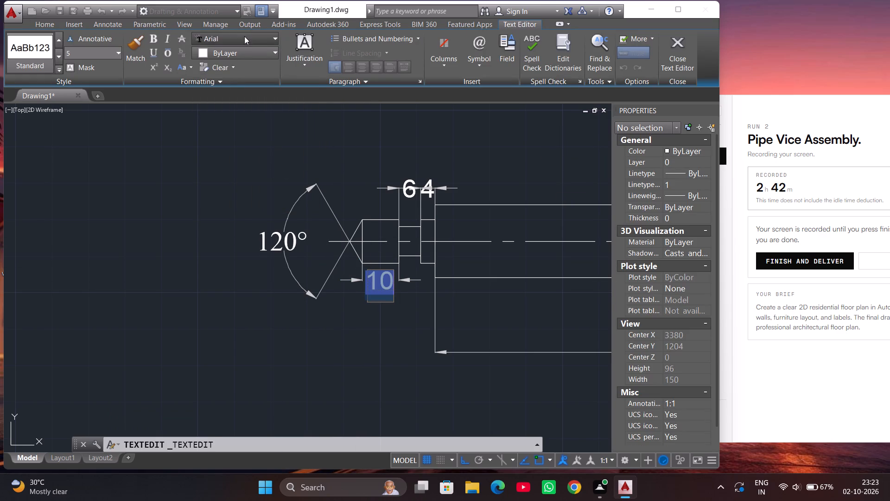
text(TIM)
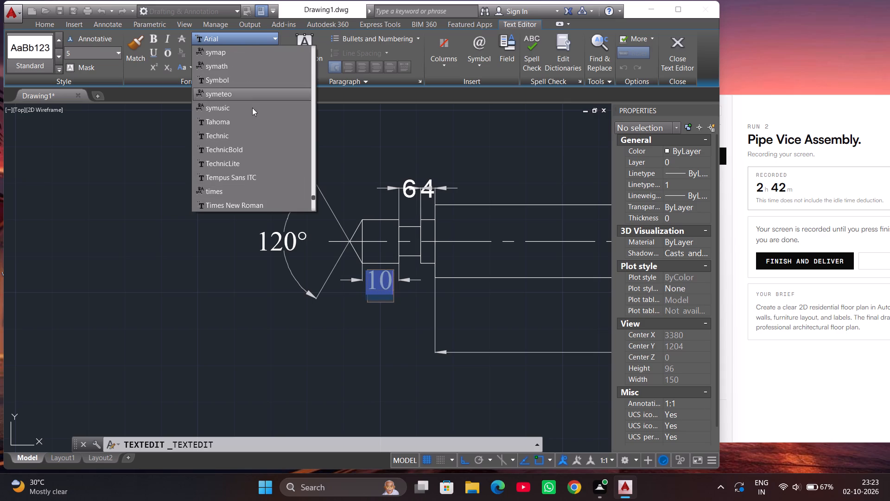
scroll(253, 125, down, 1)
click(254, 166)
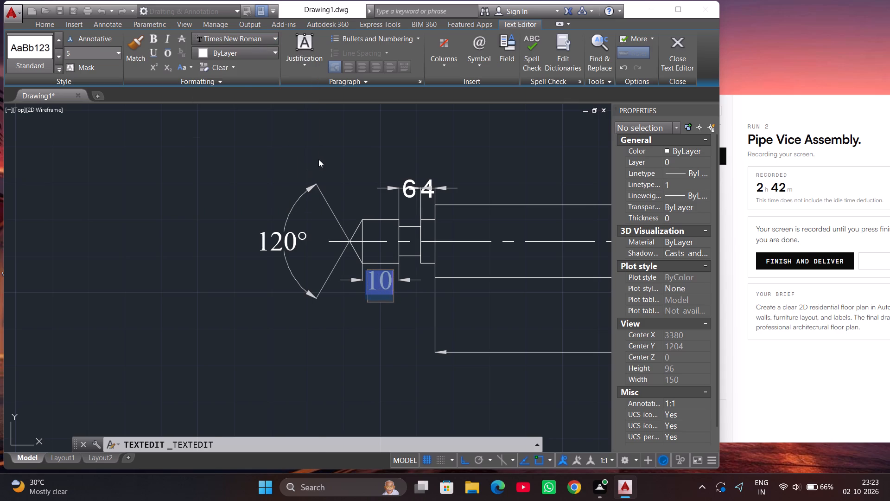
click(318, 159)
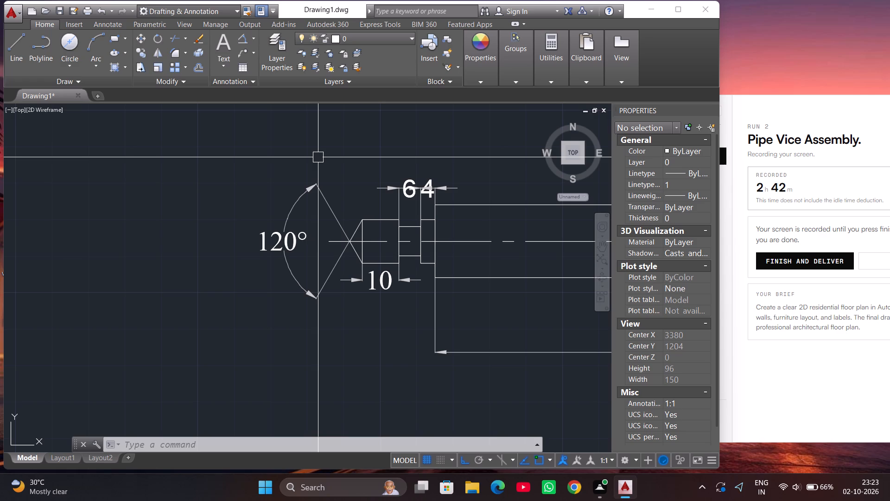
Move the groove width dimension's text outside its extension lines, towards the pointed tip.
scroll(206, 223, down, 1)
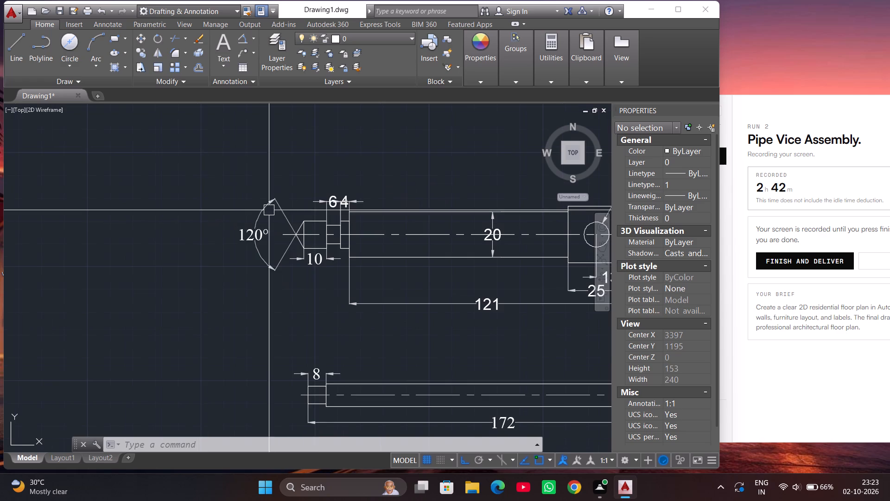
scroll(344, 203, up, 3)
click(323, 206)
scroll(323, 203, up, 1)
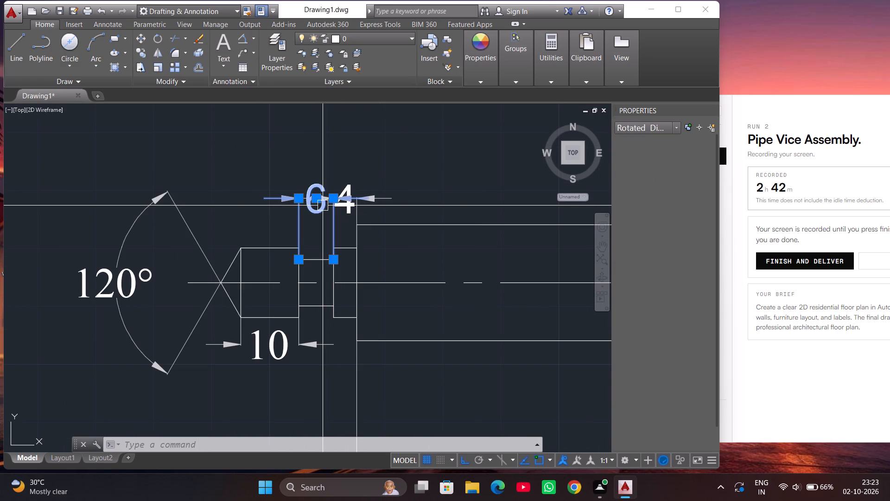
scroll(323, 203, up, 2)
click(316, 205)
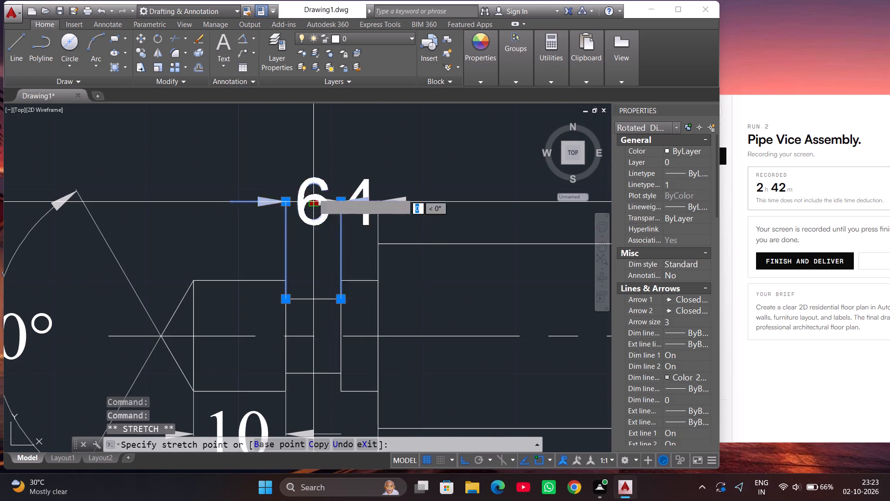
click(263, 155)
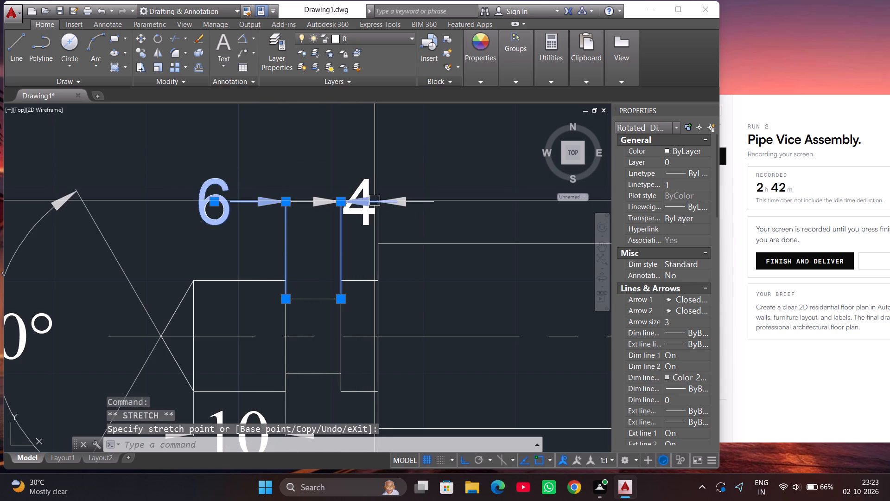
Move the collar width dimension's text outside its extension lines, away from the tip and over the main shank.
click(368, 204)
click(363, 212)
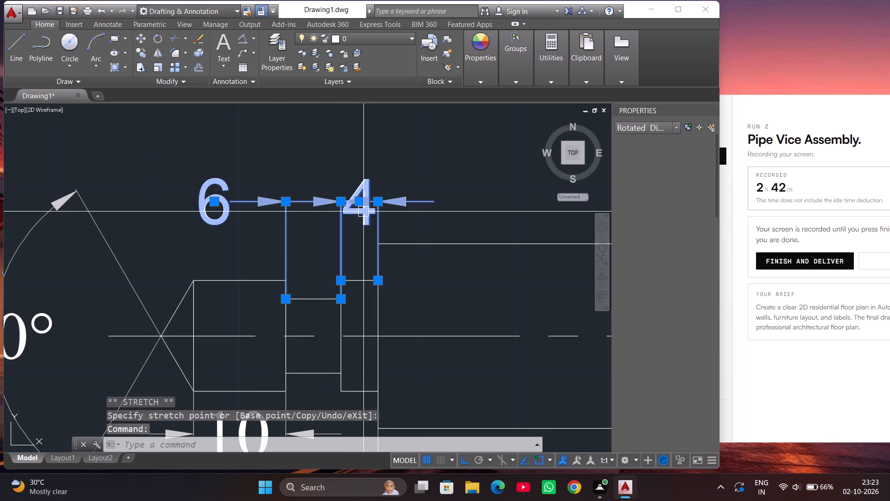
click(361, 199)
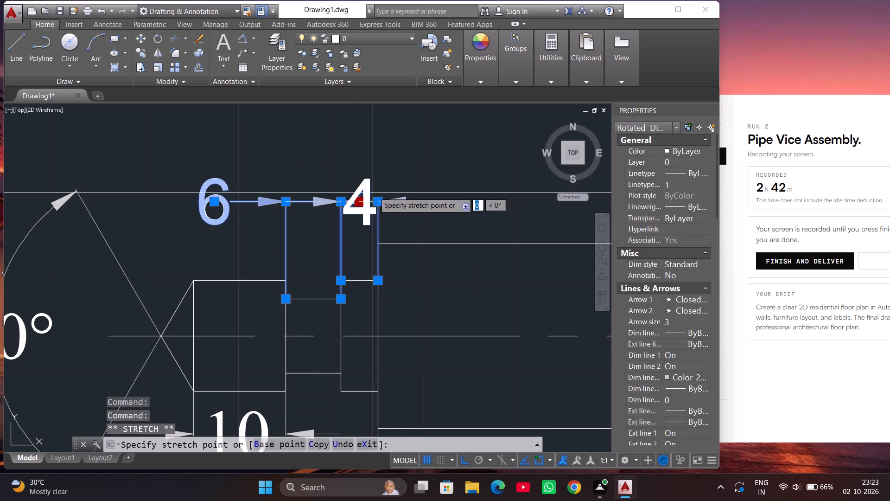
click(400, 183)
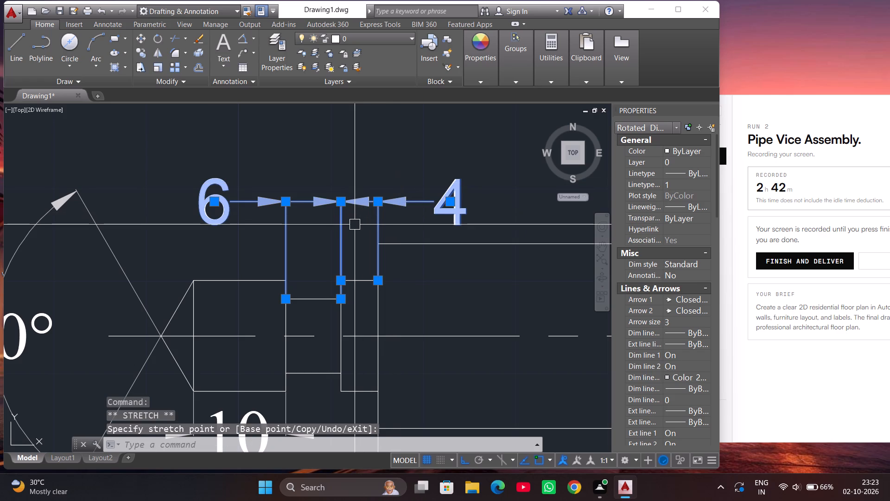
key(Escape)
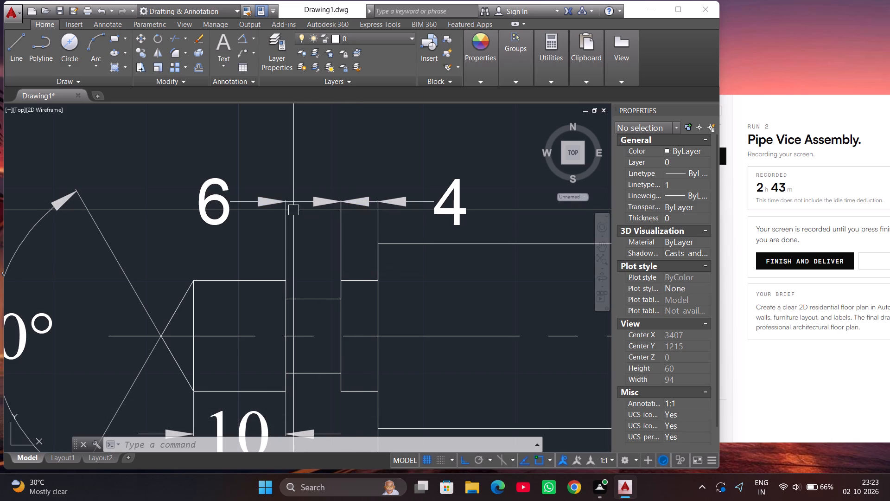
Raise the groove width dimension line so it sits on its own level above the collar width dimension.
click(266, 205)
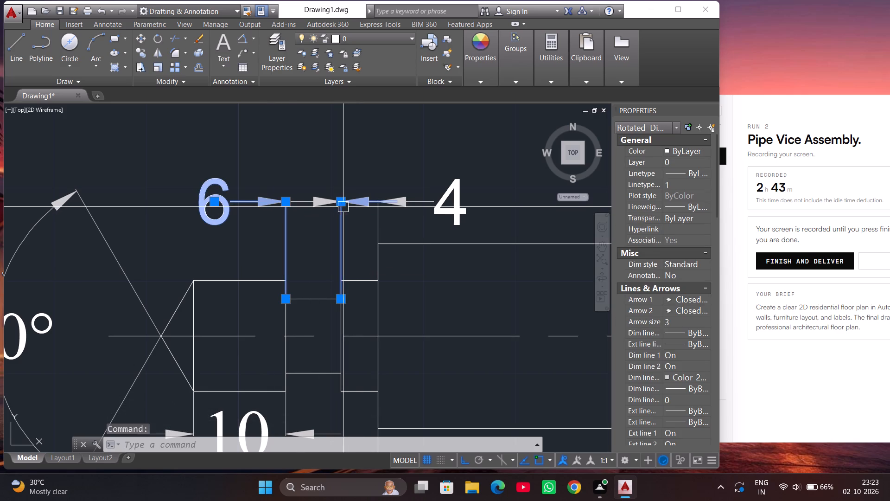
click(217, 205)
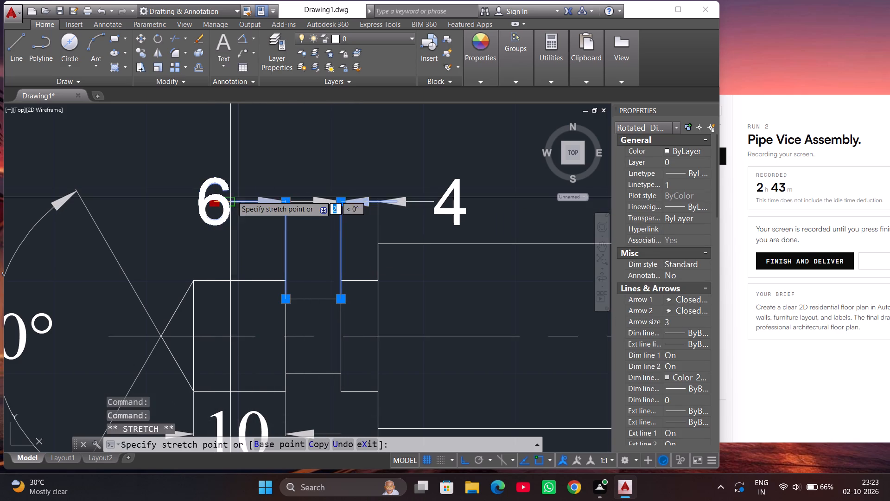
click(268, 156)
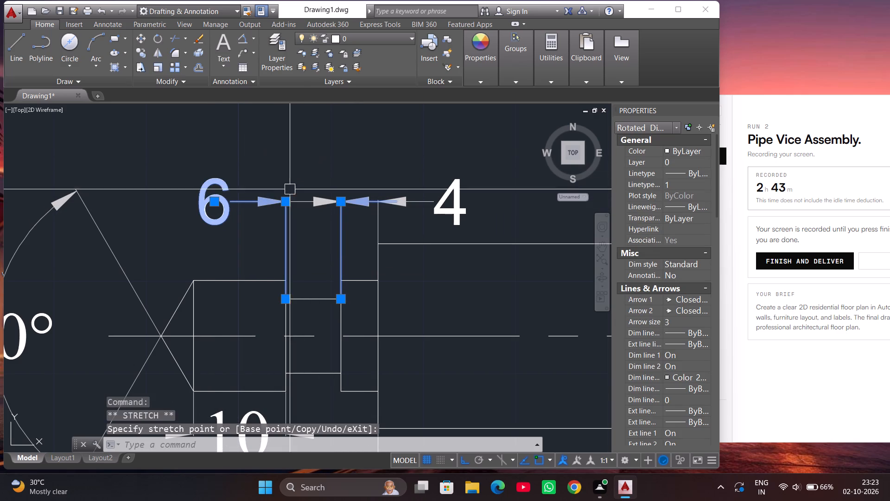
click(285, 200)
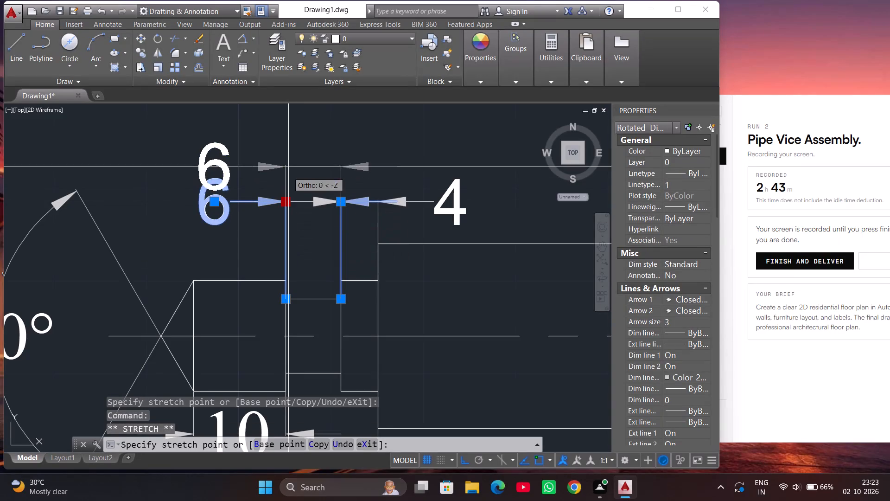
click(289, 148)
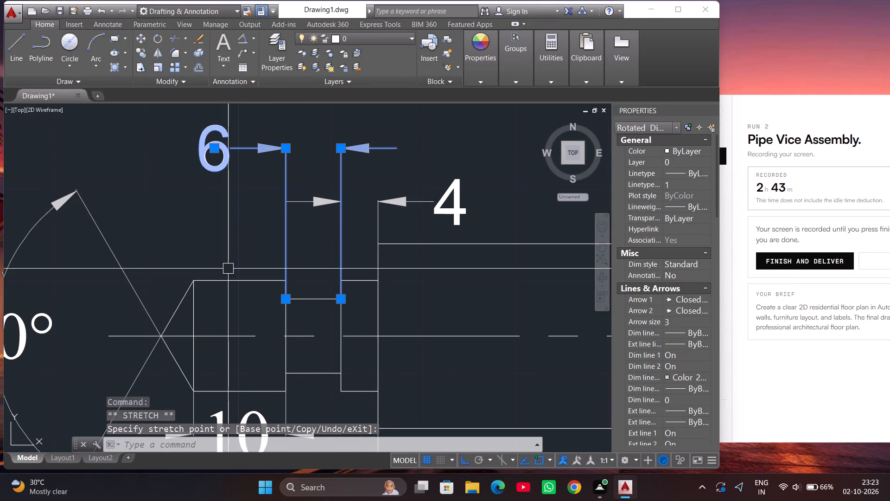
key(Escape)
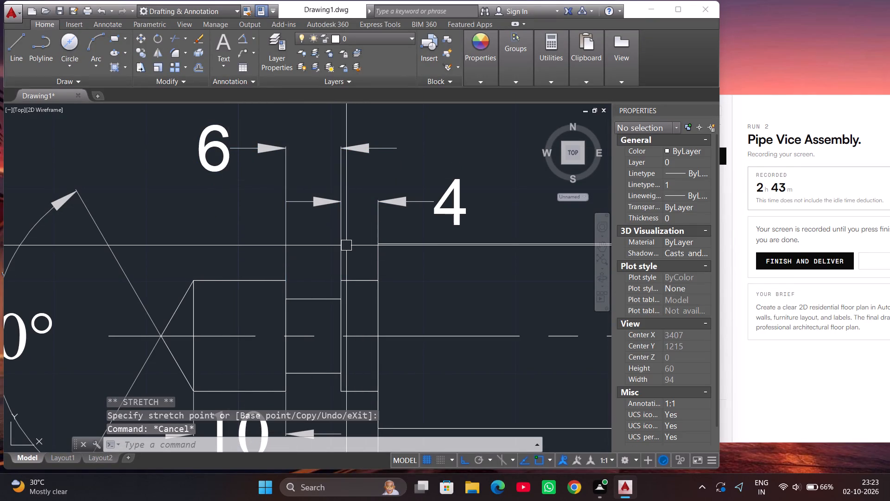
Move the groove width dimension's text along its raised line to the collar side, just outside the arrow.
click(222, 146)
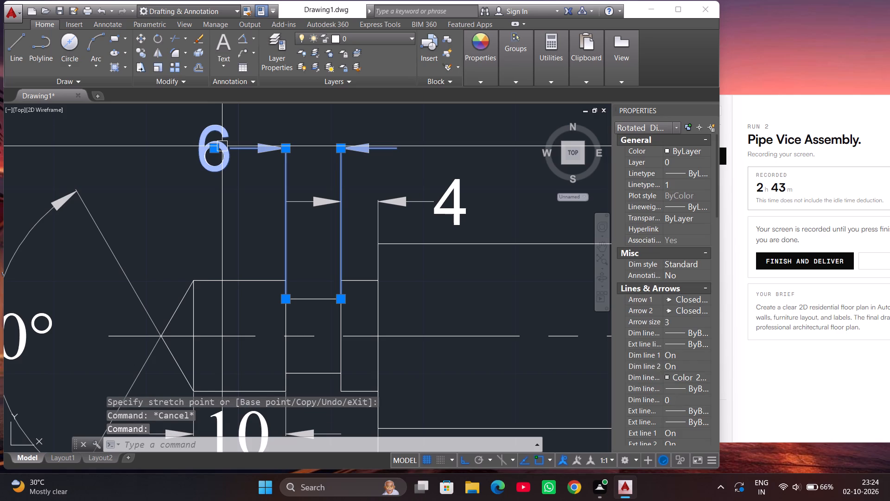
drag(215, 150, 222, 150)
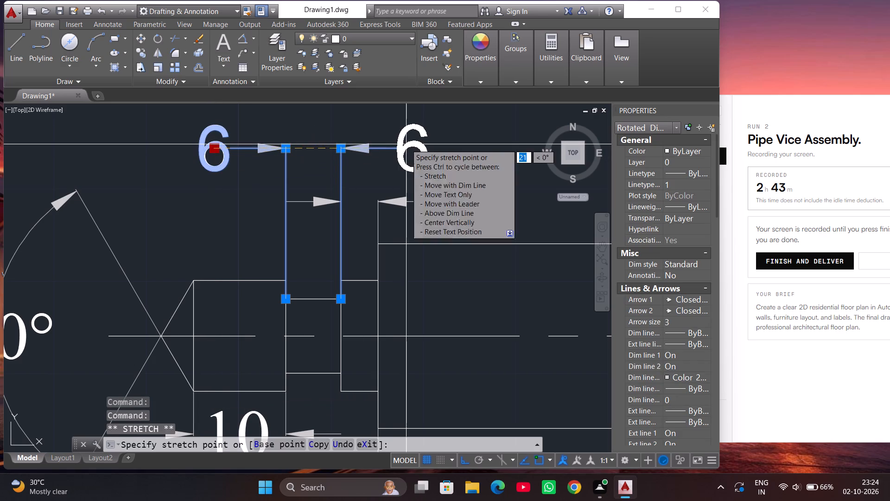
click(396, 139)
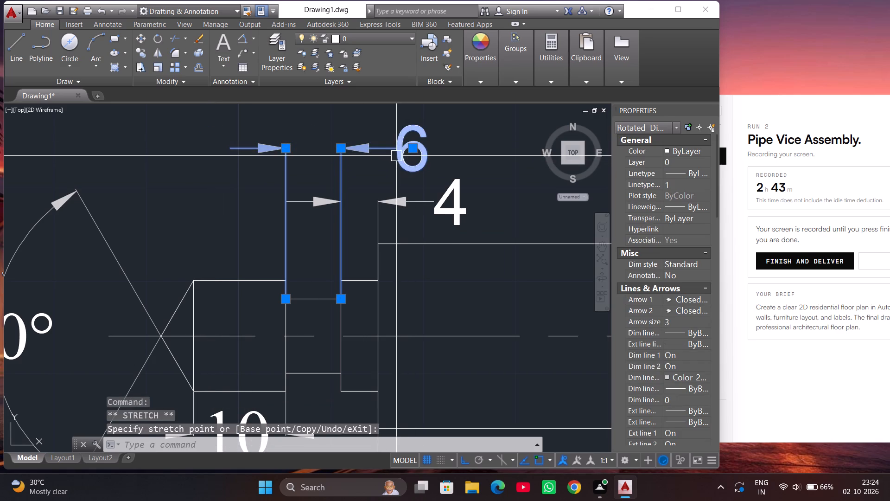
Change the groove width dimension's text to Times New Roman and re-enter its value as 6.
double_click(404, 161)
click(420, 156)
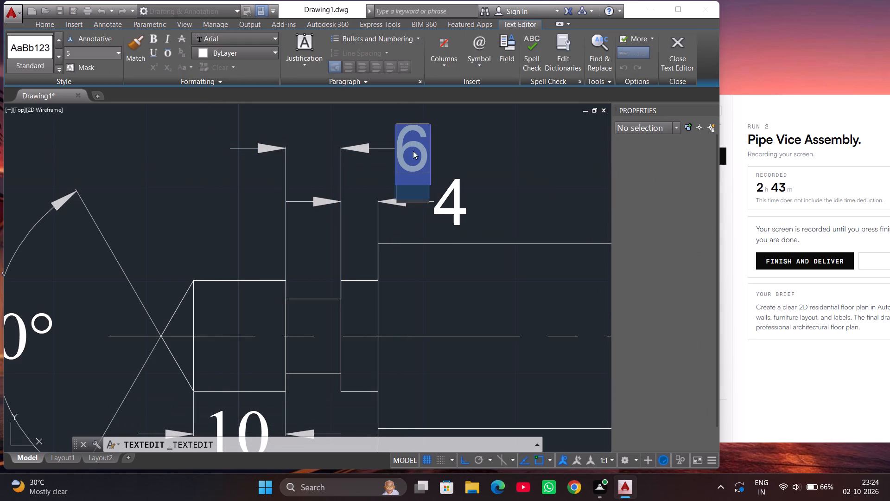
click(272, 44)
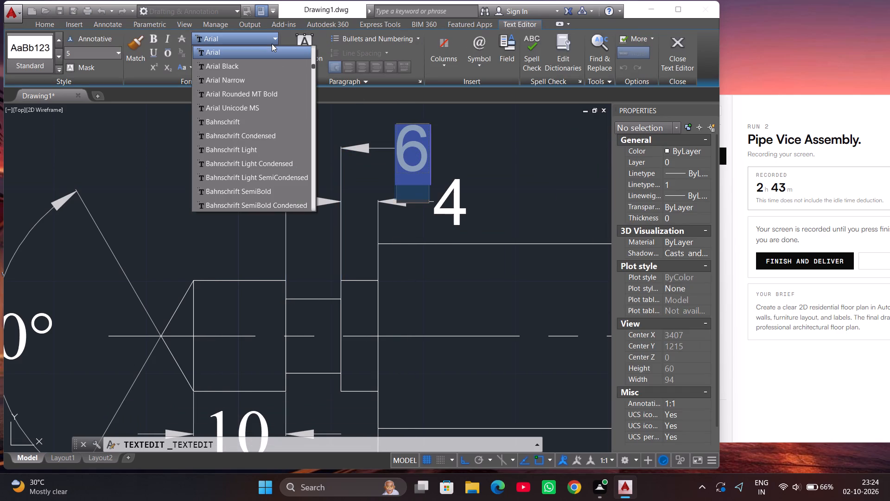
text(TIM)
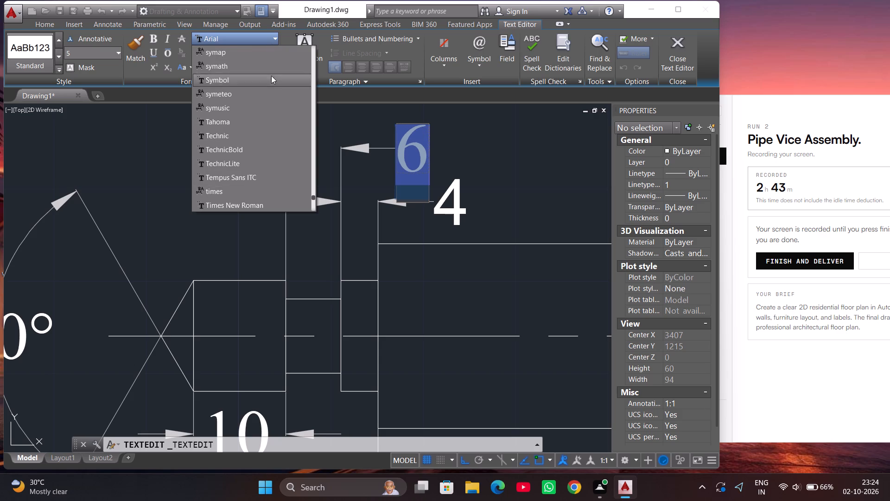
scroll(271, 76, down, 2)
click(264, 118)
key(Return)
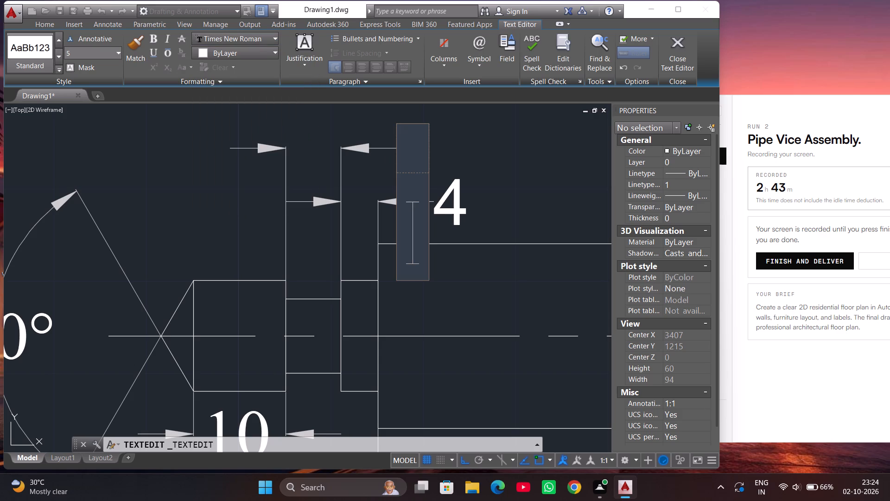
key(BackSpace)
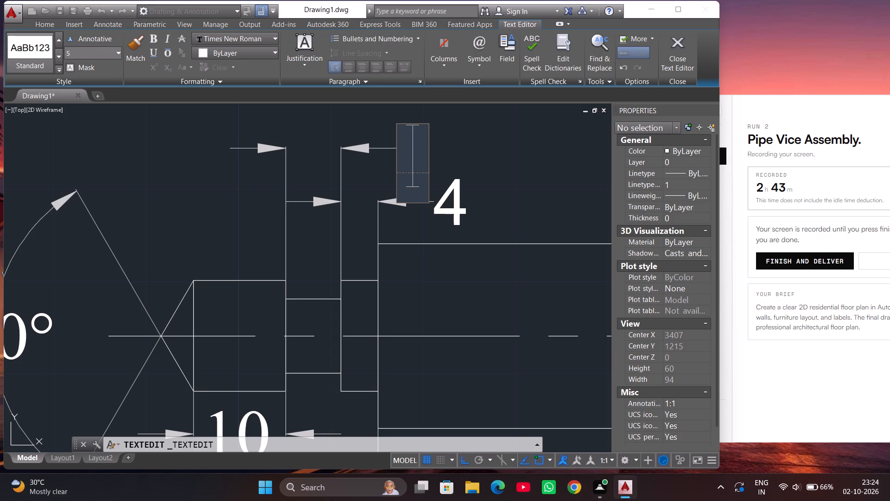
key(6)
key(Return)
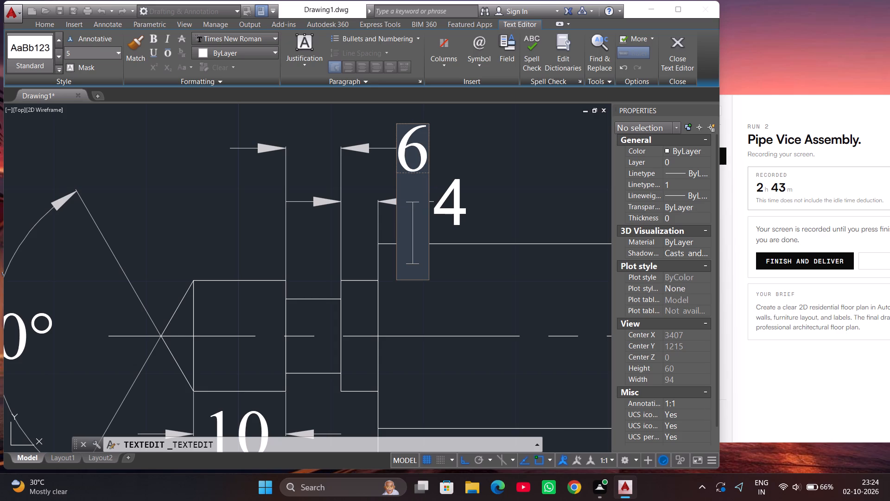
key(BackSpace)
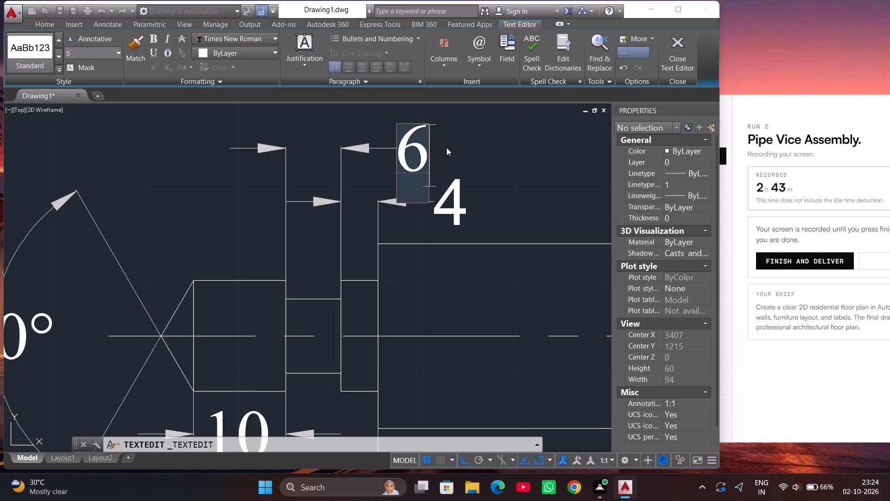
click(451, 145)
Change the collar width dimension's text to Times New Roman.
double_click(450, 198)
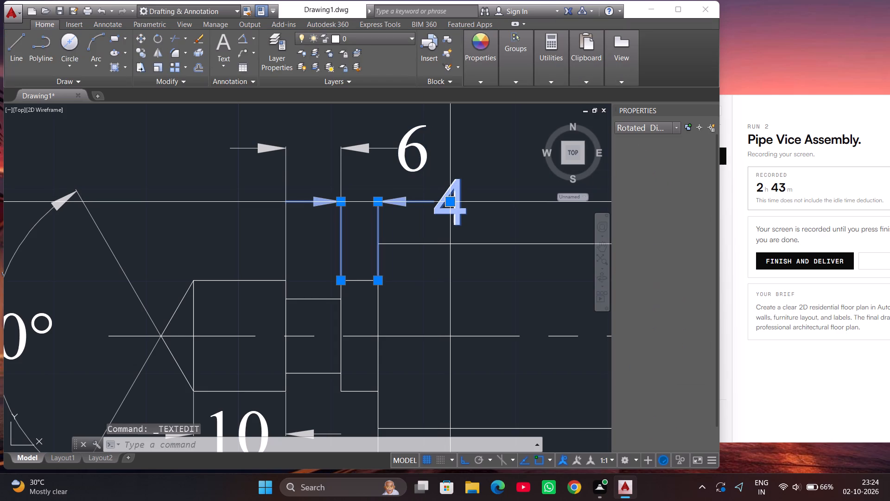
click(459, 214)
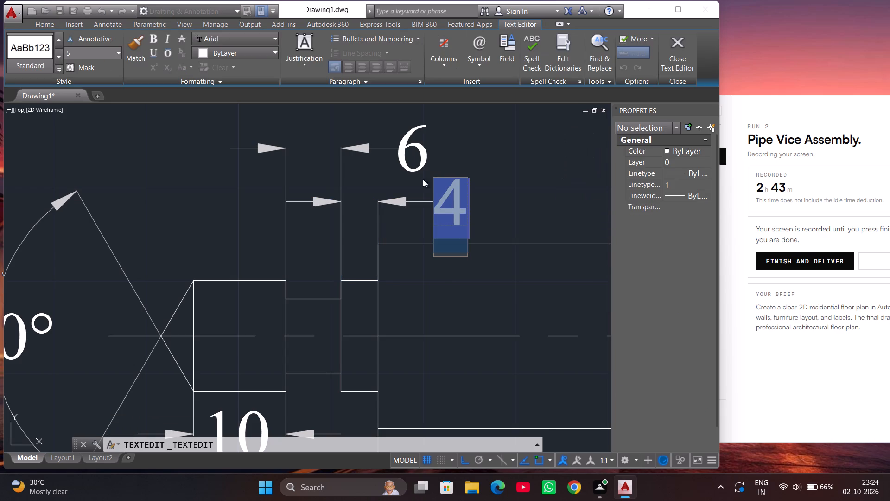
click(268, 41)
text(TIM)
scroll(267, 73, down, 2)
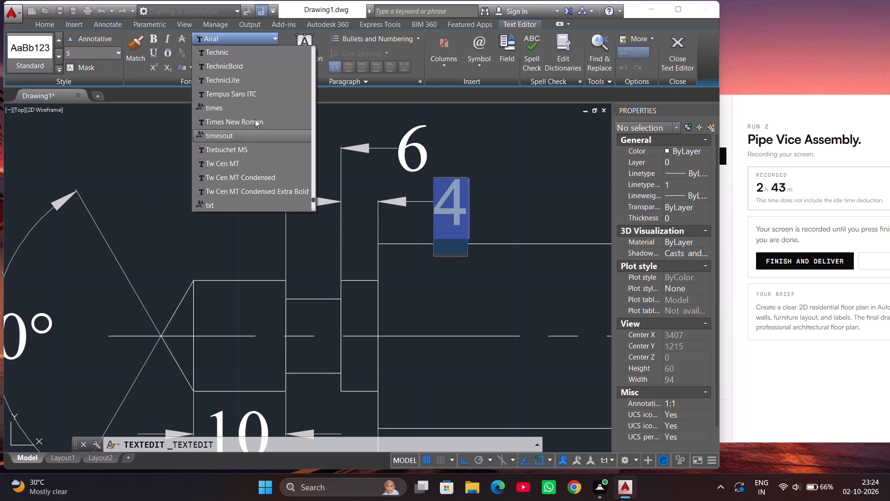
click(255, 118)
click(490, 166)
Change the text of the long 121 dimension below the bar, from collar to head end, to Times New Roman.
scroll(278, 195, down, 2)
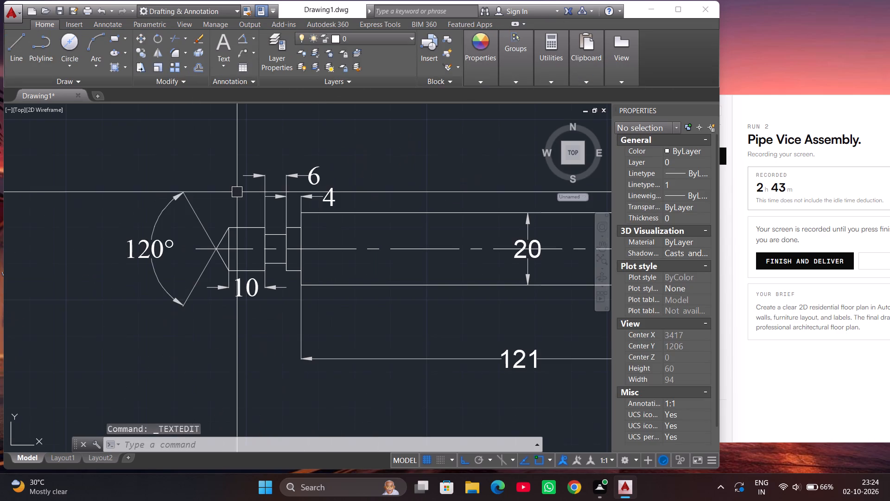
scroll(260, 262, down, 1)
scroll(452, 321, up, 2)
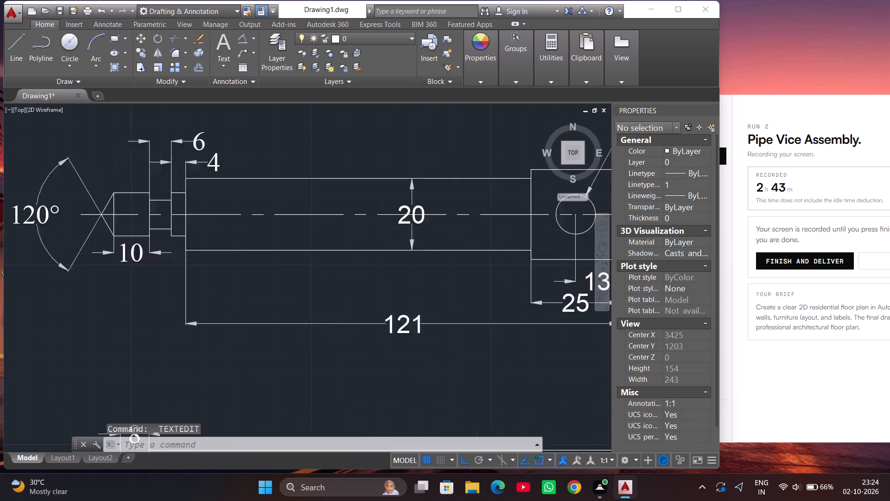
scroll(452, 320, up, 1)
double_click(305, 330)
double_click(280, 336)
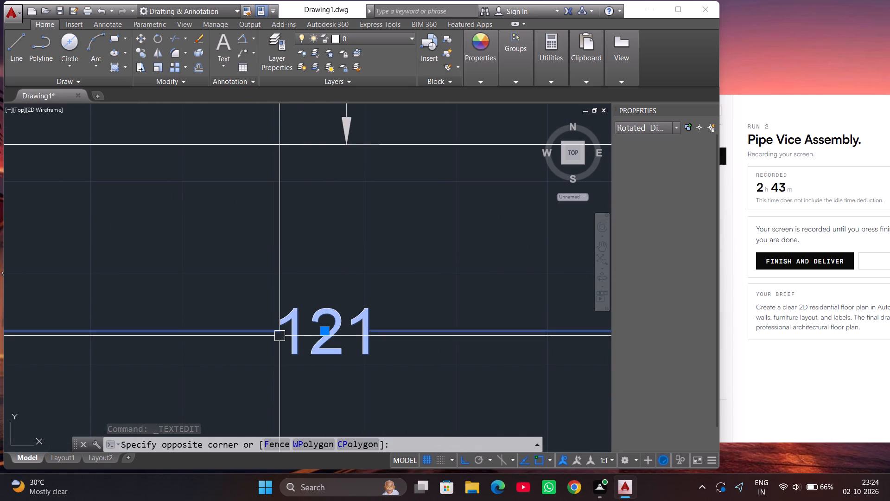
click(310, 314)
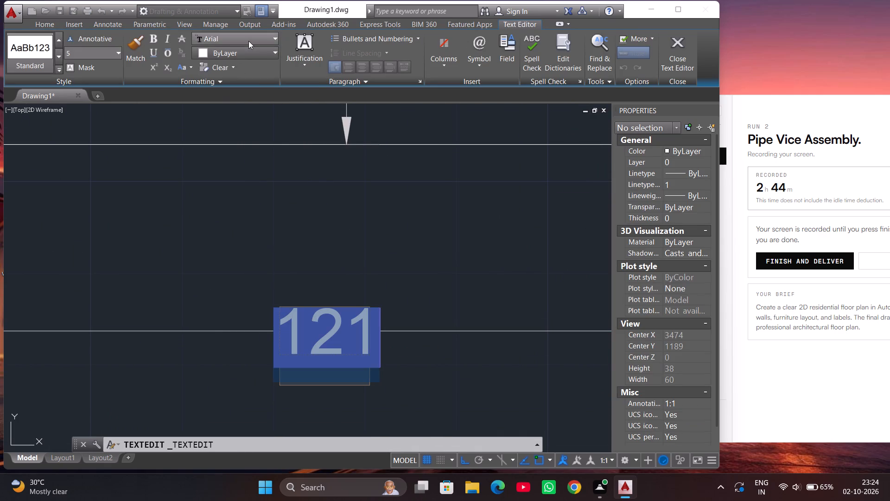
click(248, 41)
text(TIM)
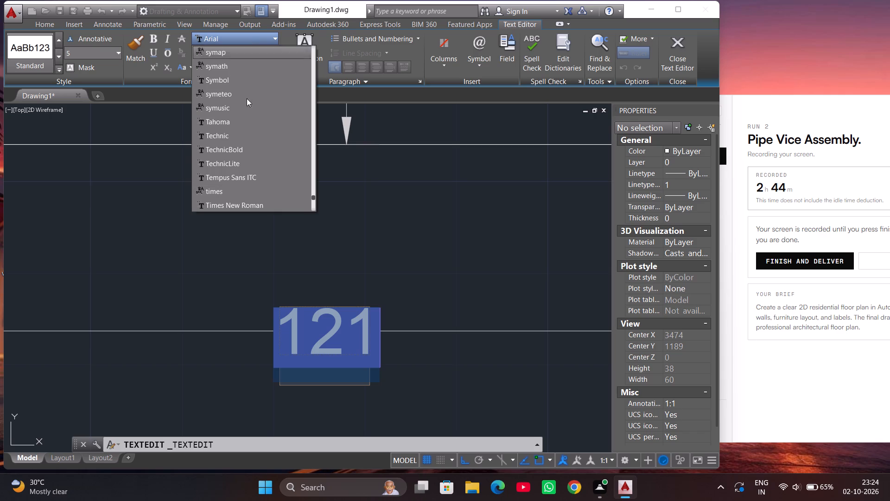
scroll(248, 144, down, 2)
click(248, 126)
click(246, 215)
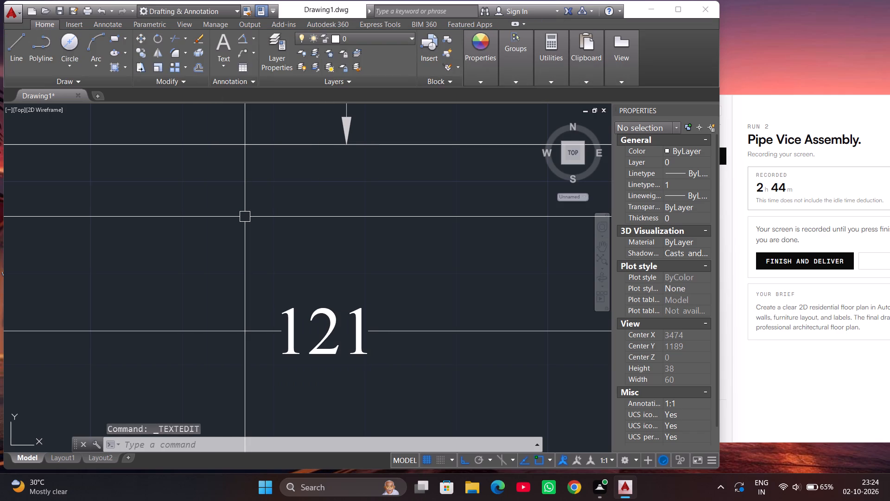
Change the text of the main shank's 20 thickness dimension to Times New Roman.
scroll(245, 219, down, 2)
double_click(280, 185)
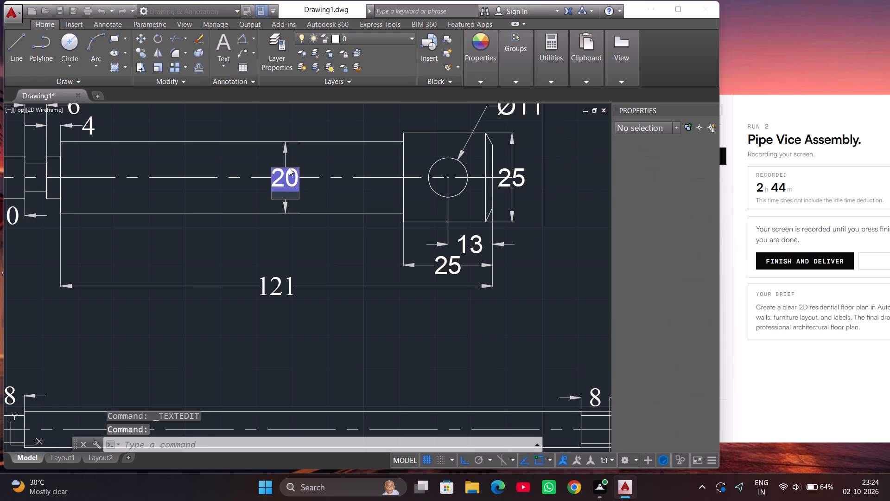
click(289, 167)
click(291, 183)
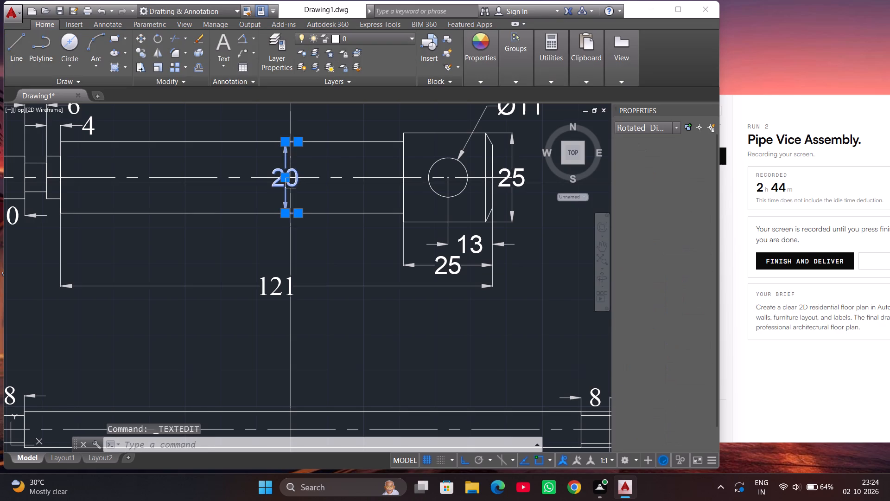
scroll(291, 183, up, 3)
double_click(292, 182)
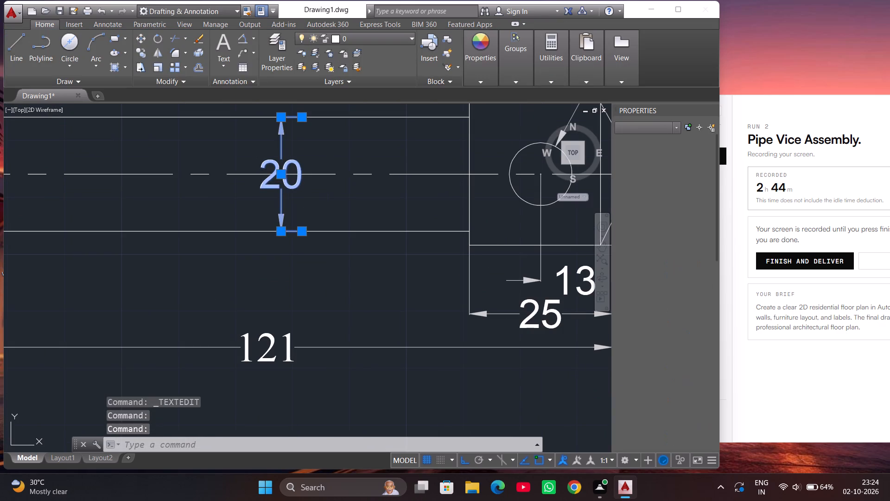
click(292, 182)
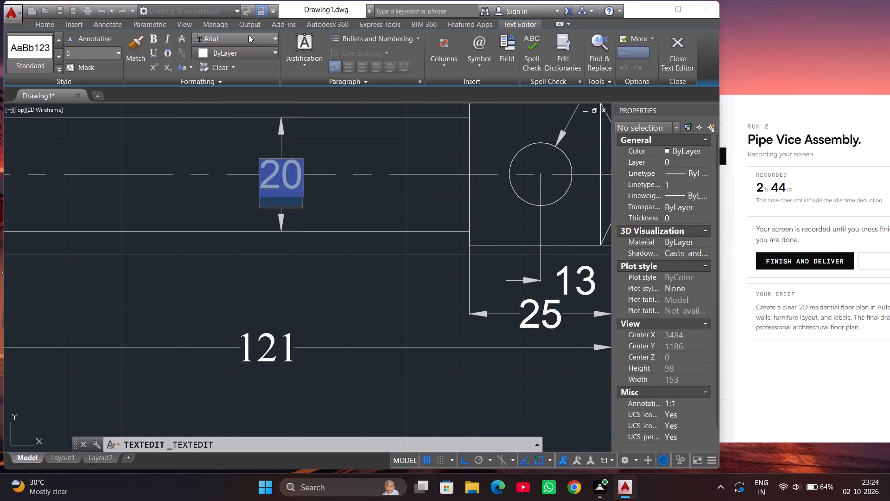
click(248, 35)
text(TI)
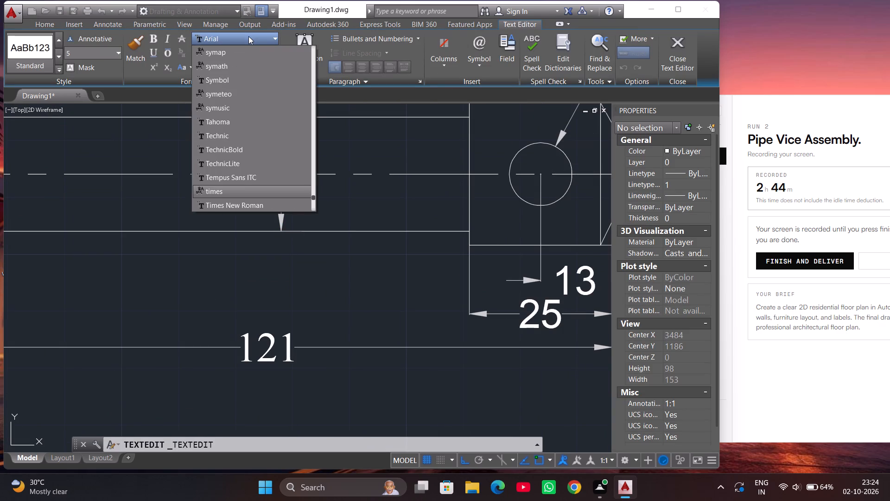
scroll(255, 109, down, 2)
click(247, 128)
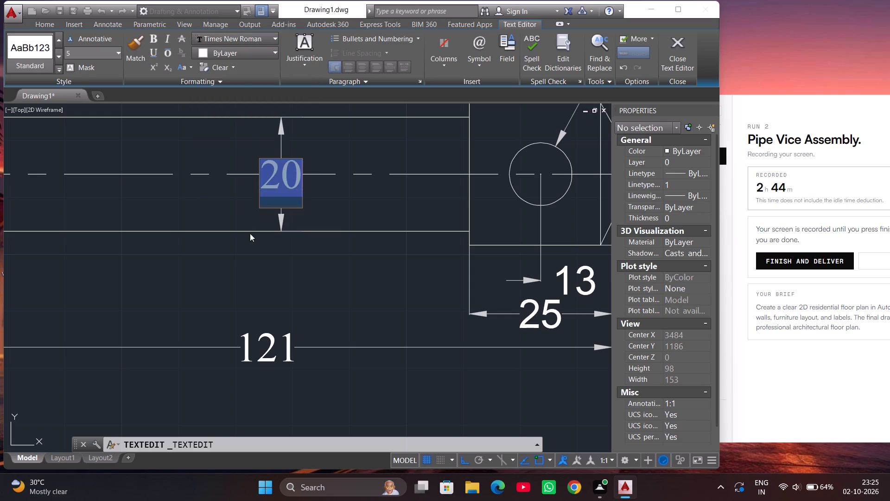
click(247, 254)
Change the text of the horizontal head length dimension below the bar's drilled head to Times New Roman.
scroll(181, 241, down, 2)
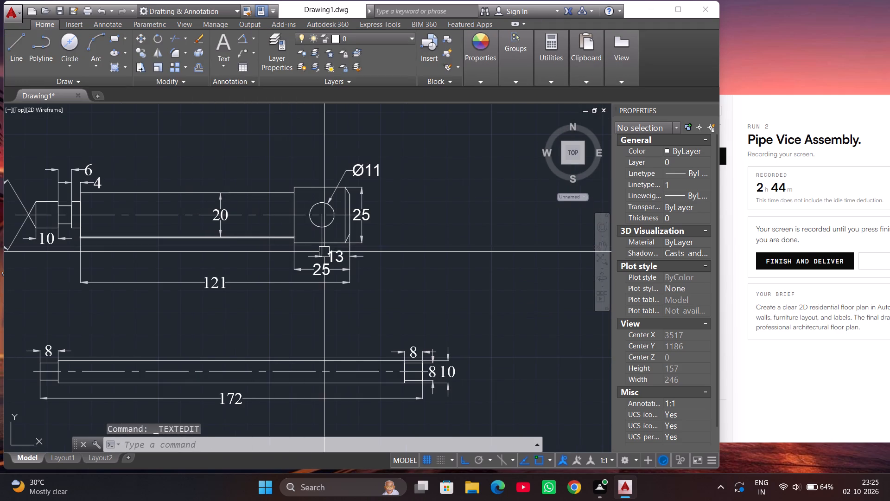
scroll(324, 252, up, 3)
double_click(319, 315)
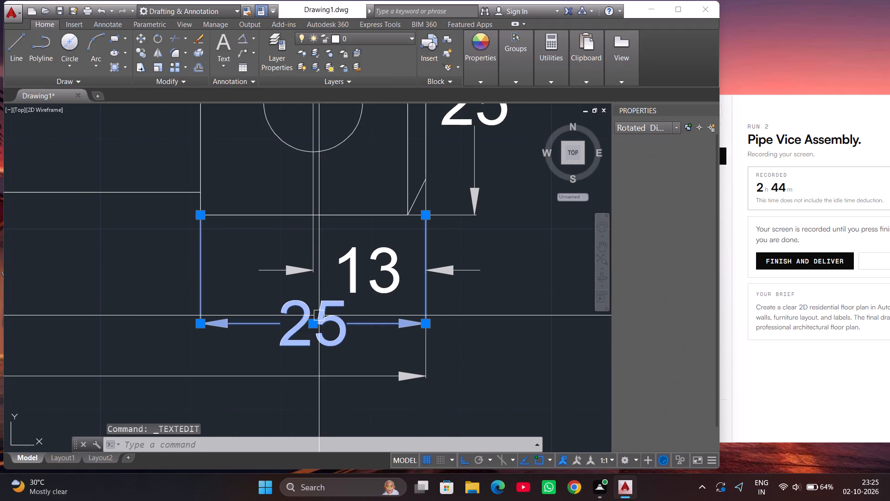
click(325, 325)
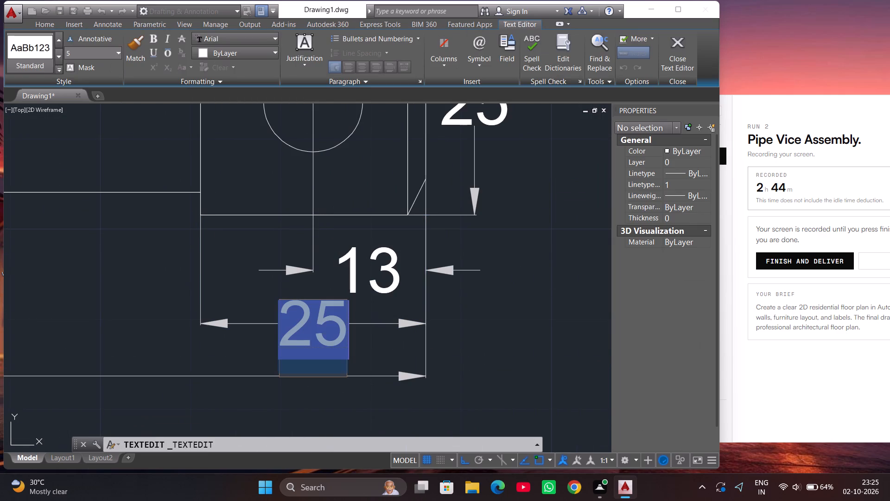
click(208, 45)
click(209, 38)
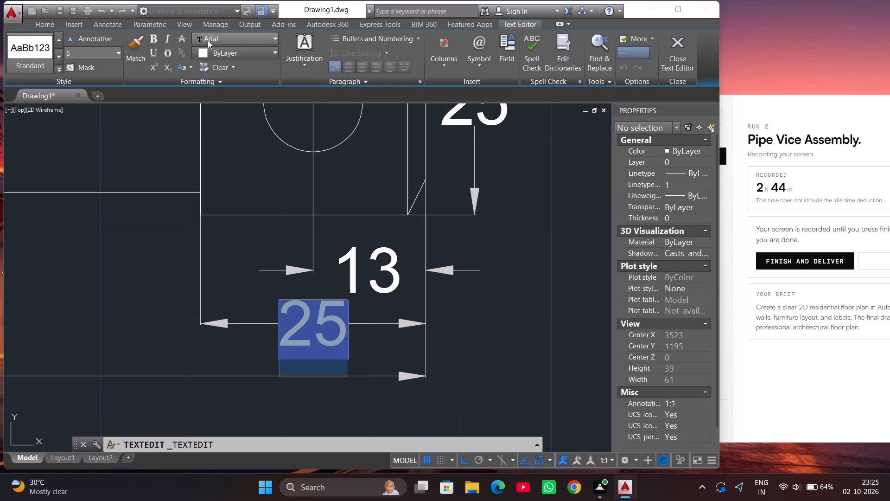
text(TIM)
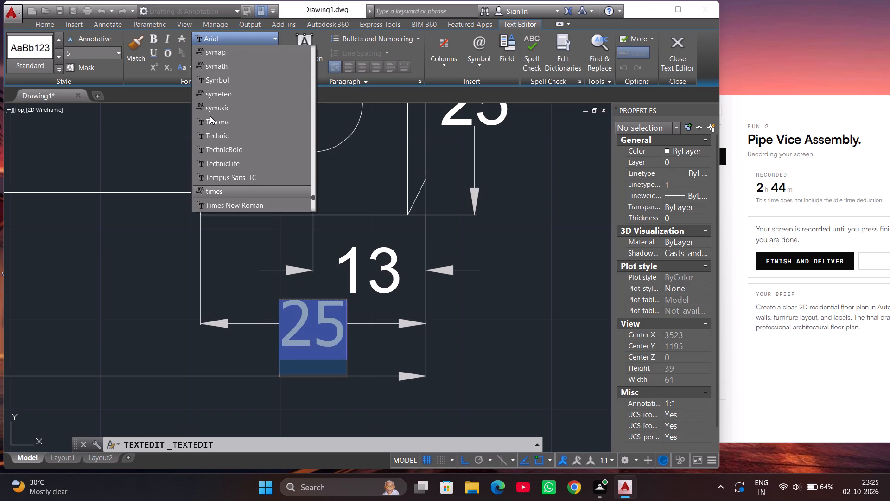
scroll(216, 155, down, 2)
click(233, 123)
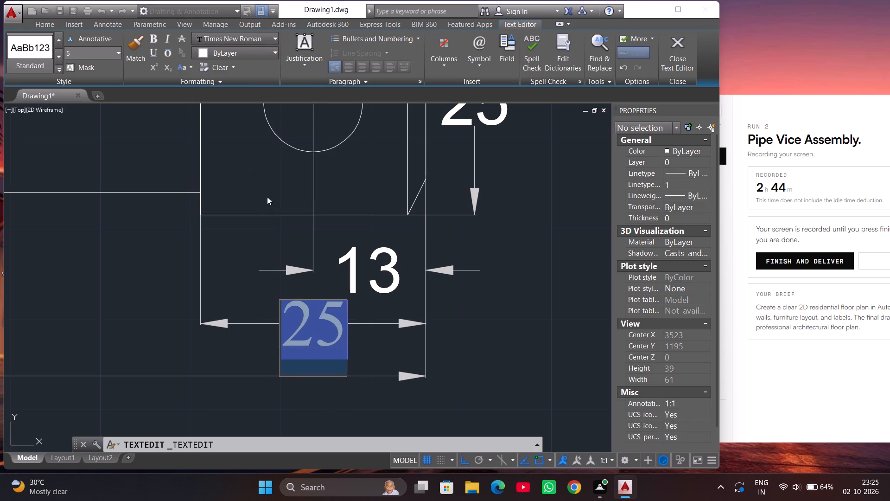
click(194, 267)
Change the text of the dimension from the hole centre to the head's end face to Times New Roman.
double_click(375, 257)
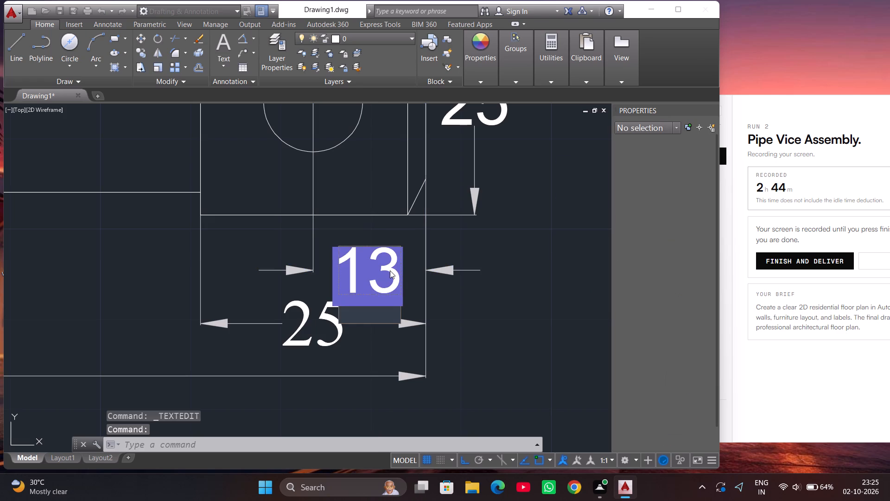
click(390, 270)
click(238, 38)
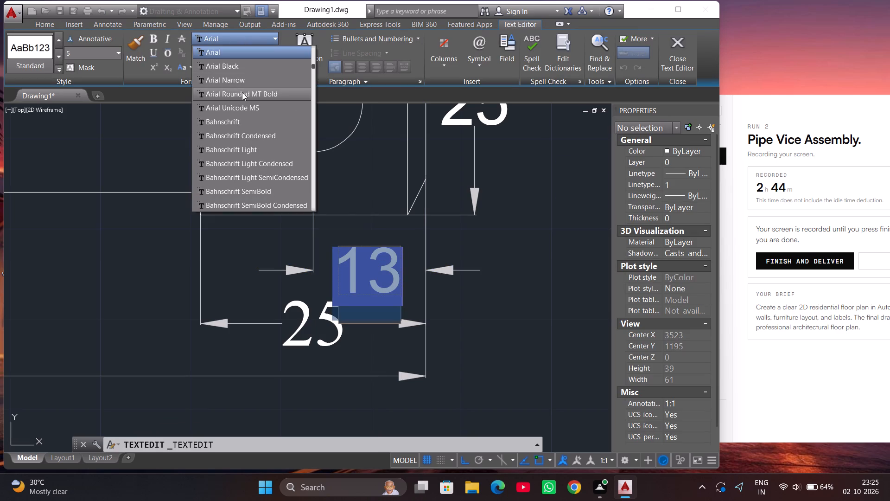
text(TIM)
scroll(246, 102, down, 2)
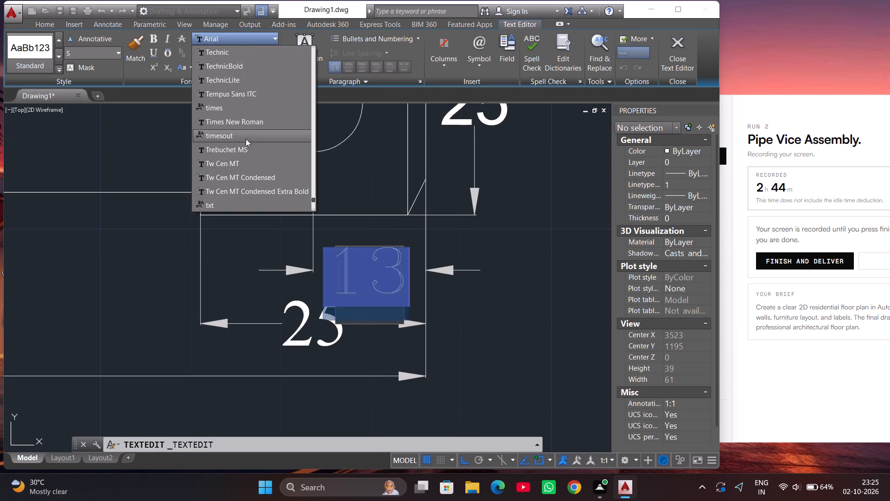
click(248, 127)
click(485, 305)
Change the text of the vertical head height dimension beside the chamfered end to Times New Roman.
scroll(391, 350, down, 2)
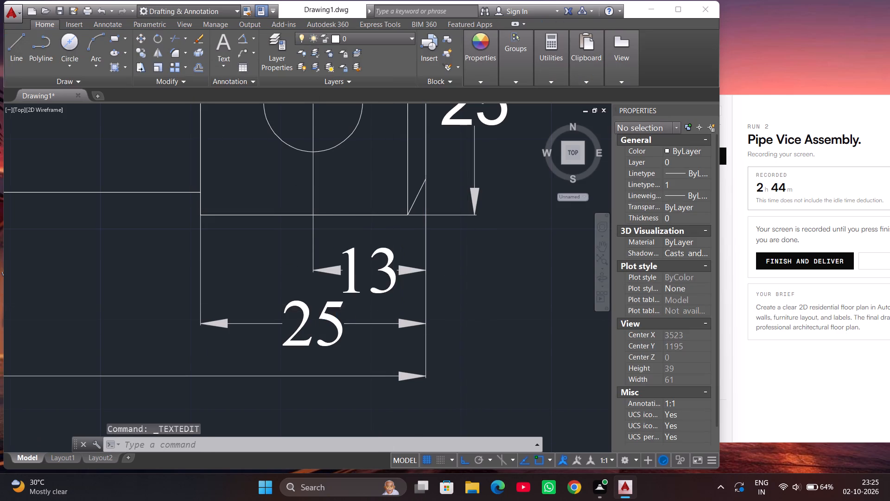
scroll(422, 250, up, 2)
double_click(422, 252)
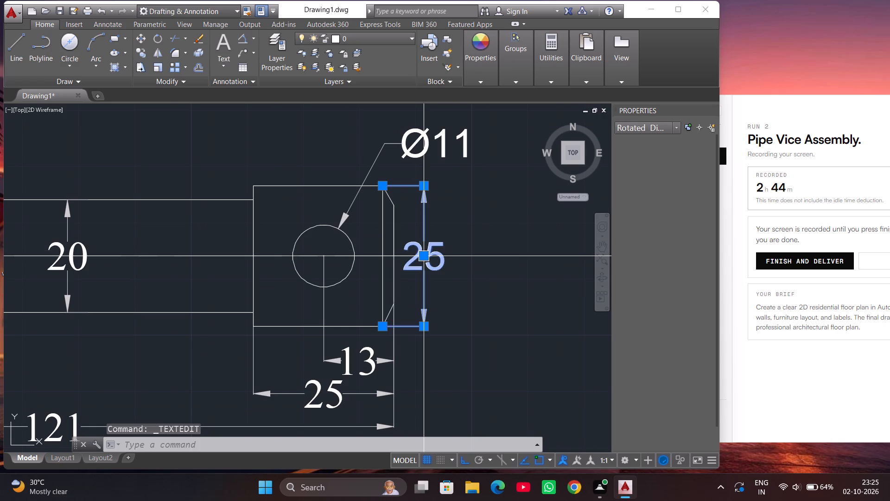
click(435, 252)
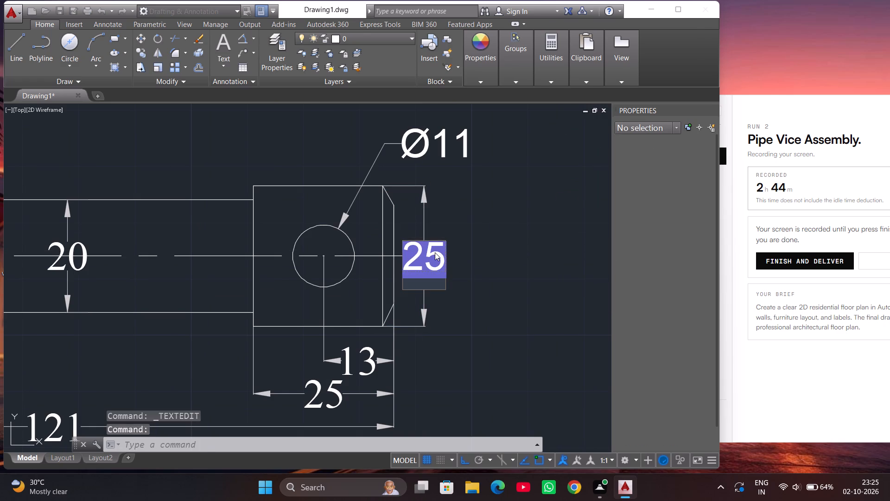
click(273, 44)
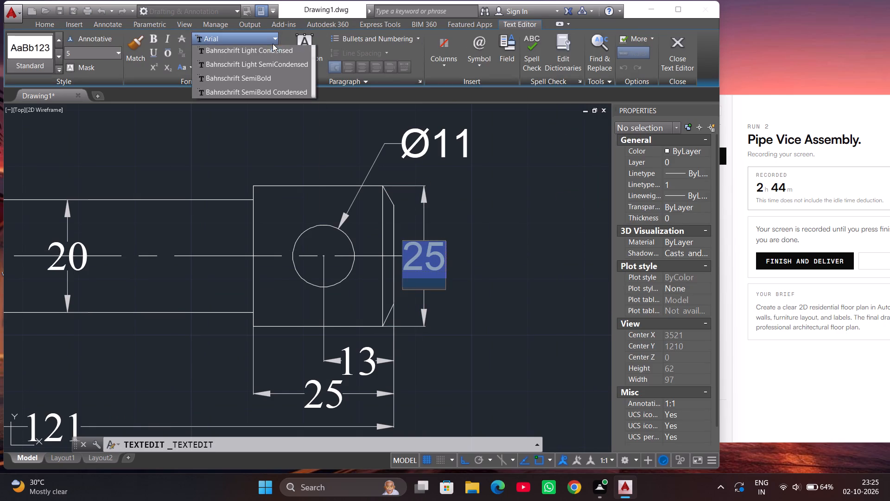
key(r)
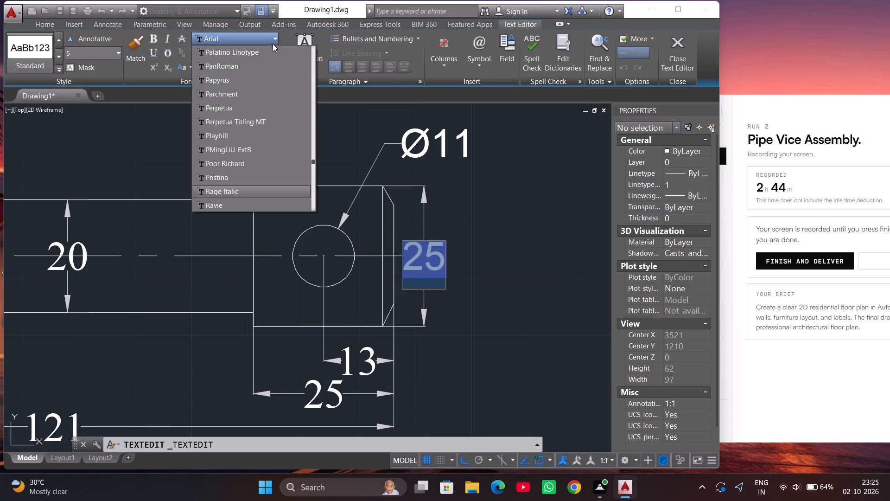
key(BackSpace)
text(TIM)
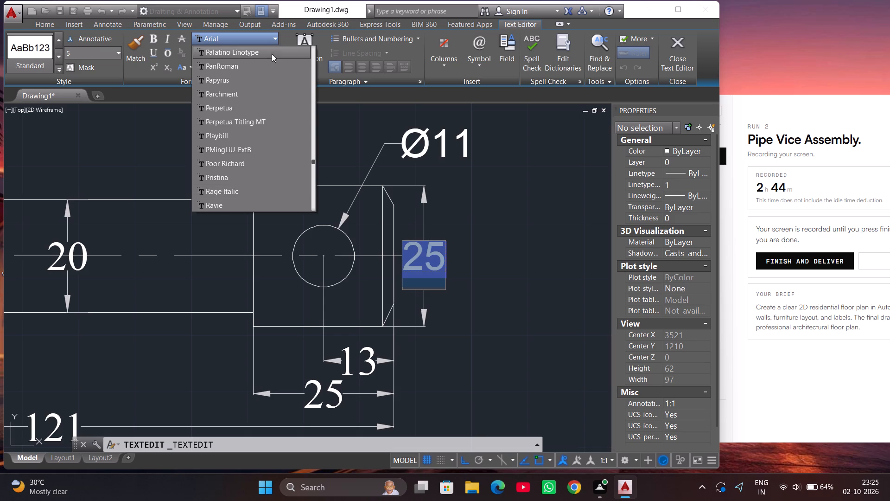
scroll(267, 87, down, 1)
scroll(262, 95, up, 3)
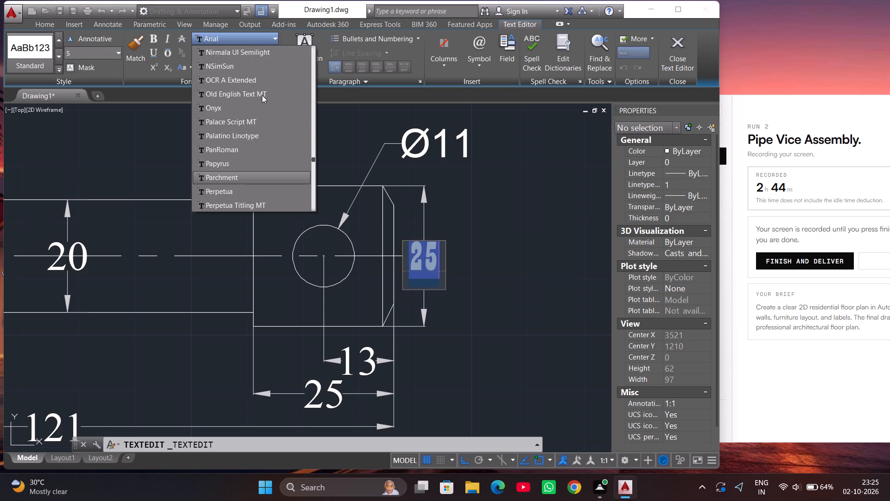
scroll(262, 95, down, 2)
key(t)
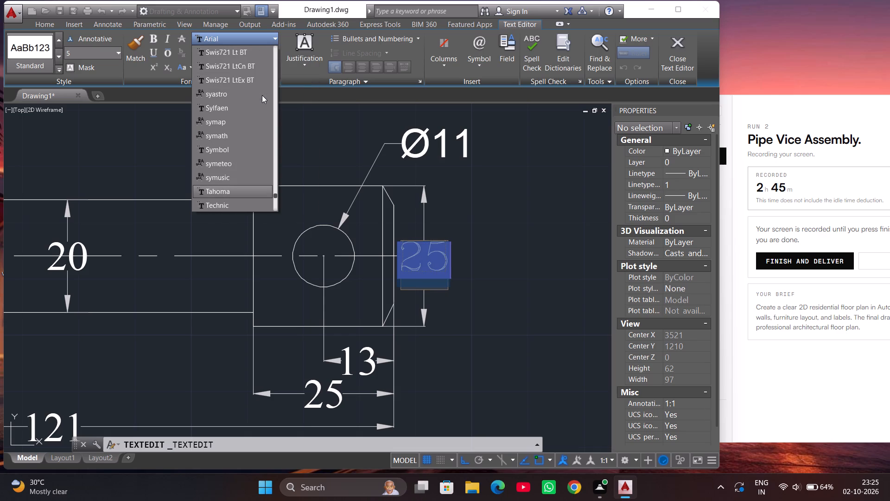
scroll(262, 95, down, 2)
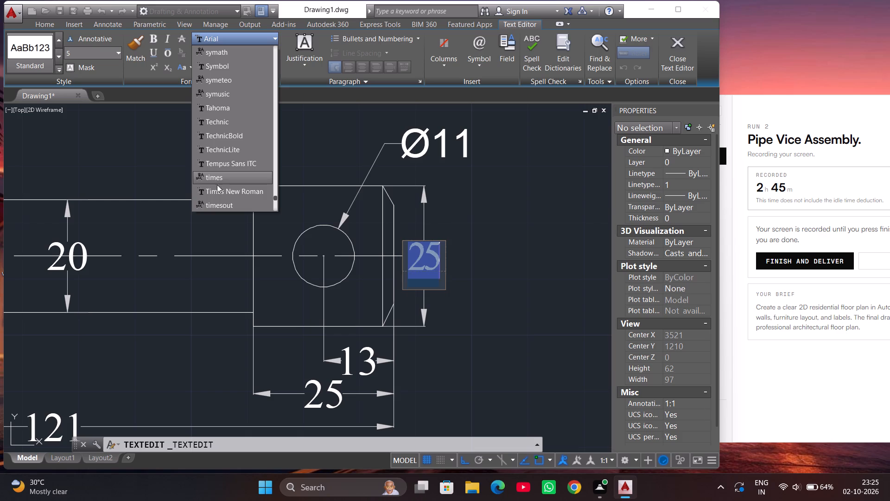
click(217, 189)
click(248, 152)
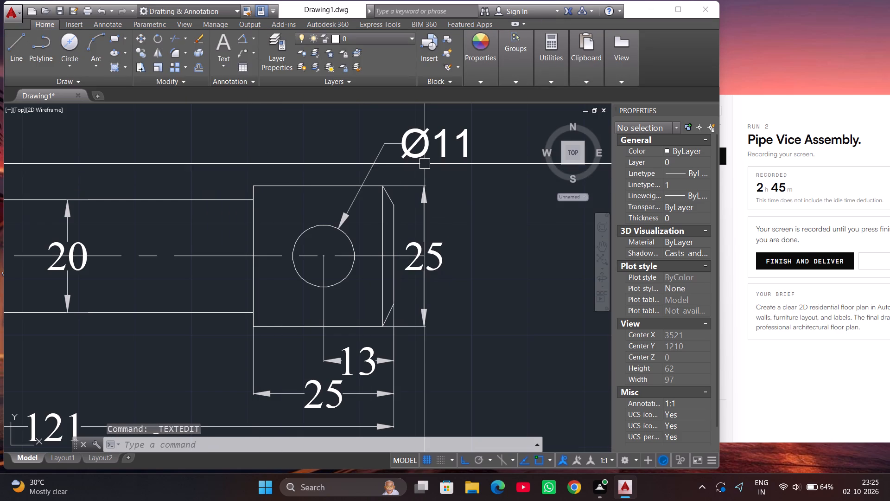
Change the text of the Ø11 hole diameter dimension on the pointed bar's head to Times New Roman.
double_click(418, 156)
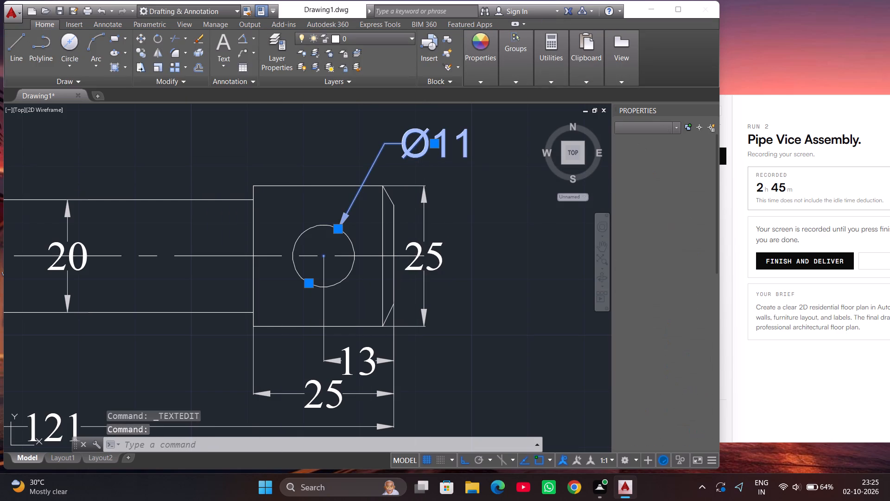
click(420, 149)
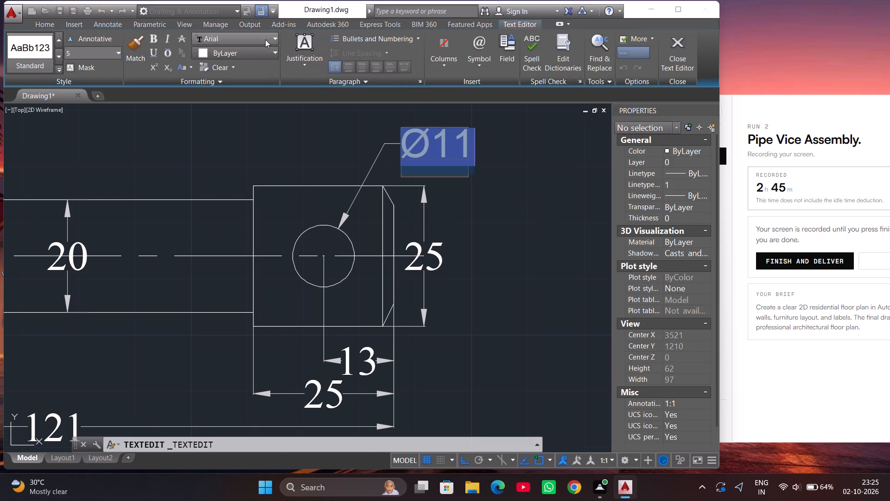
click(265, 39)
text(TI)
scroll(248, 118, down, 1)
click(239, 164)
click(289, 151)
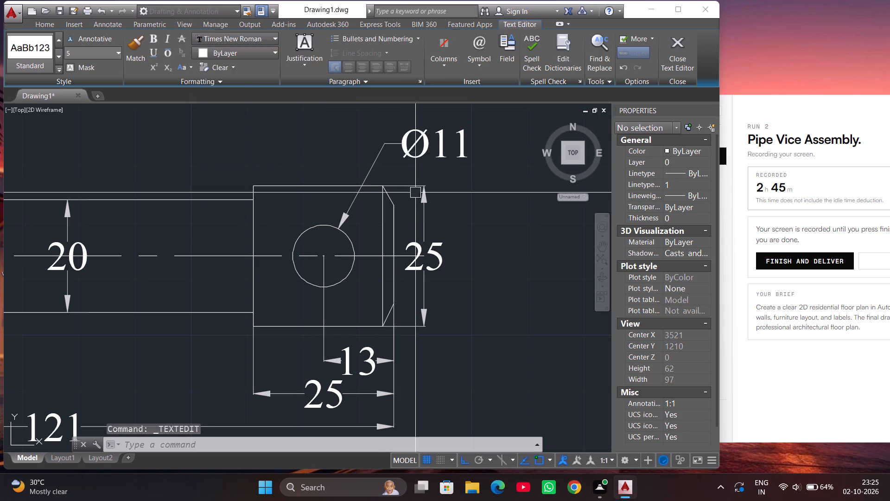
Move the pointed bar and the 172-long bar together, with their dimensions, up and to the right beneath the vice body's front view, with Ortho off.
scroll(423, 197, down, 2)
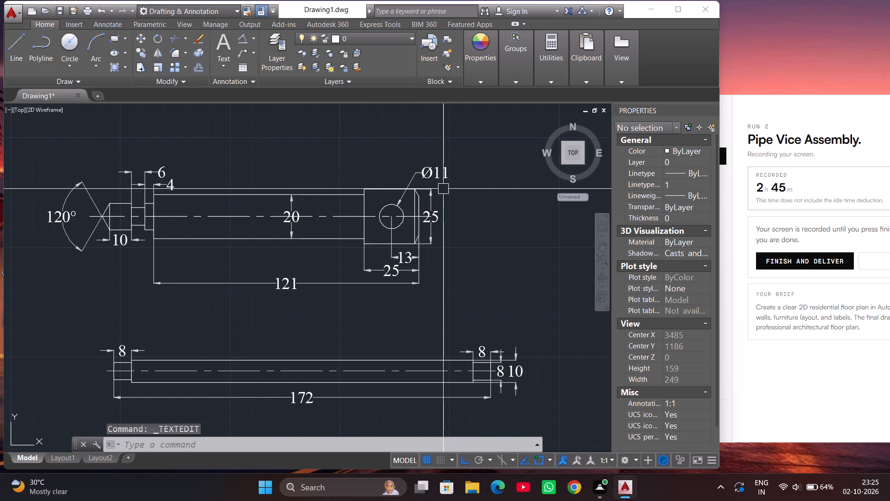
scroll(443, 189, down, 1)
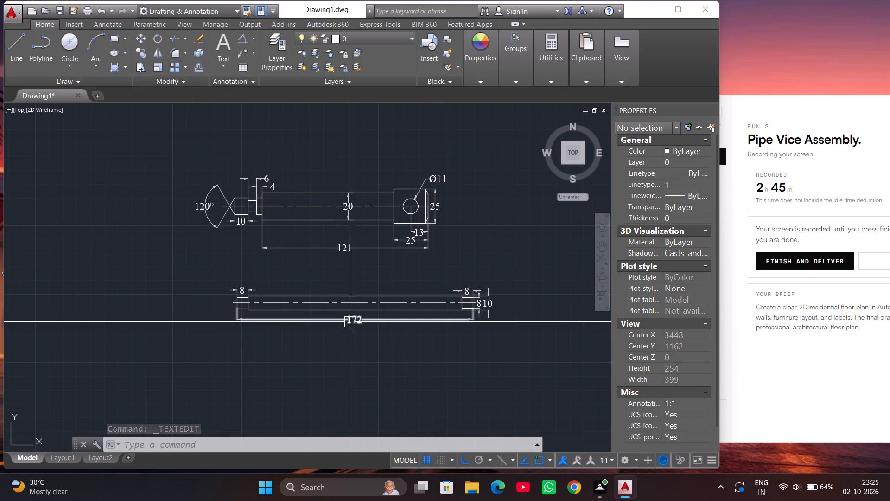
scroll(353, 320, down, 1)
scroll(322, 225, up, 1)
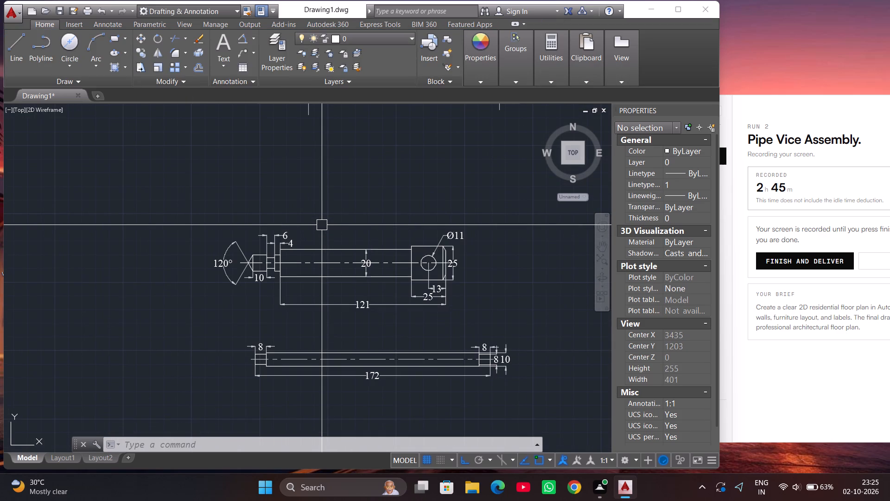
scroll(308, 212, down, 2)
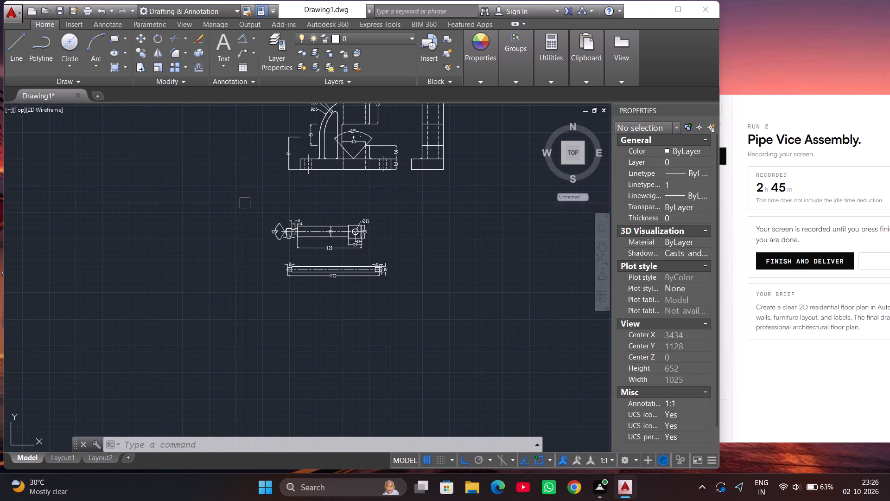
click(246, 198)
click(408, 310)
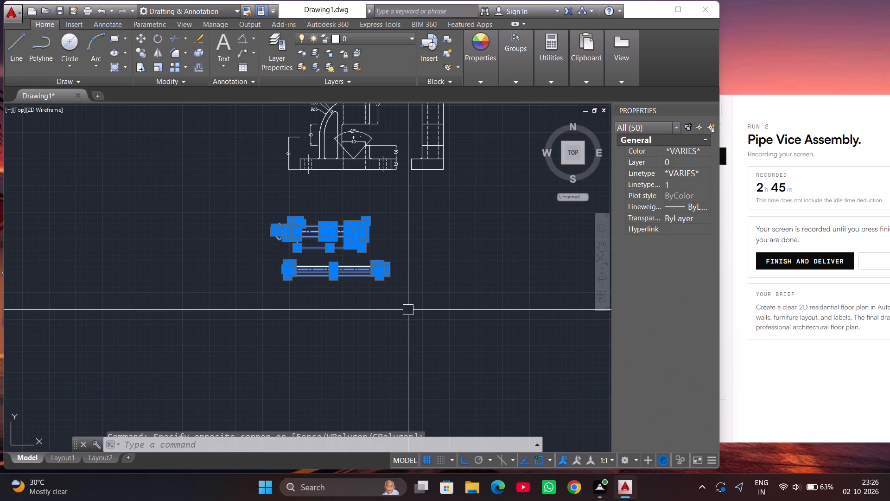
key(m)
key(Return)
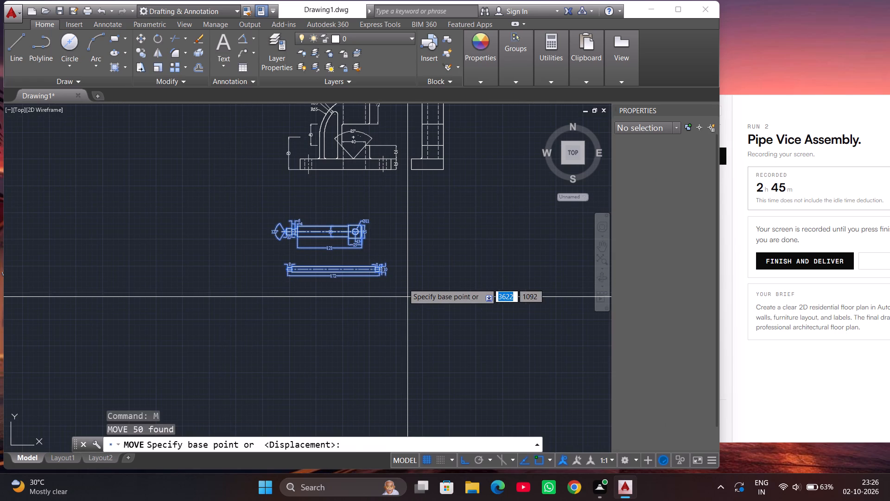
click(283, 224)
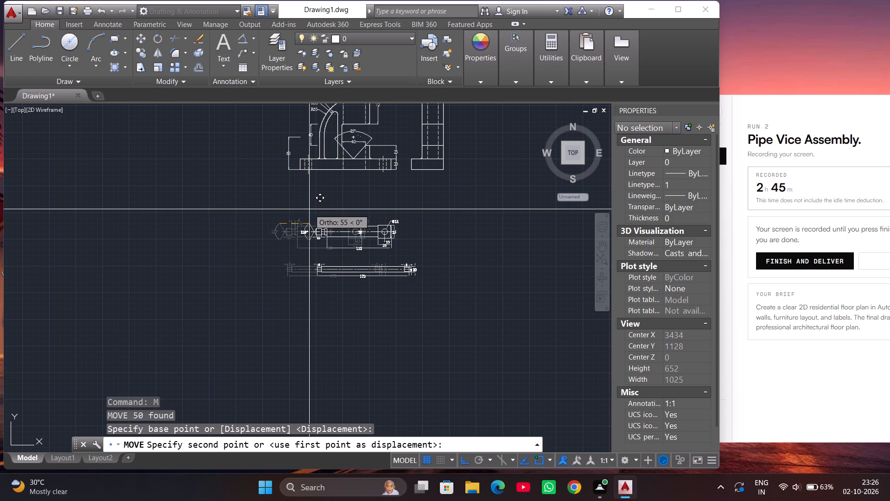
key(shift+F8)
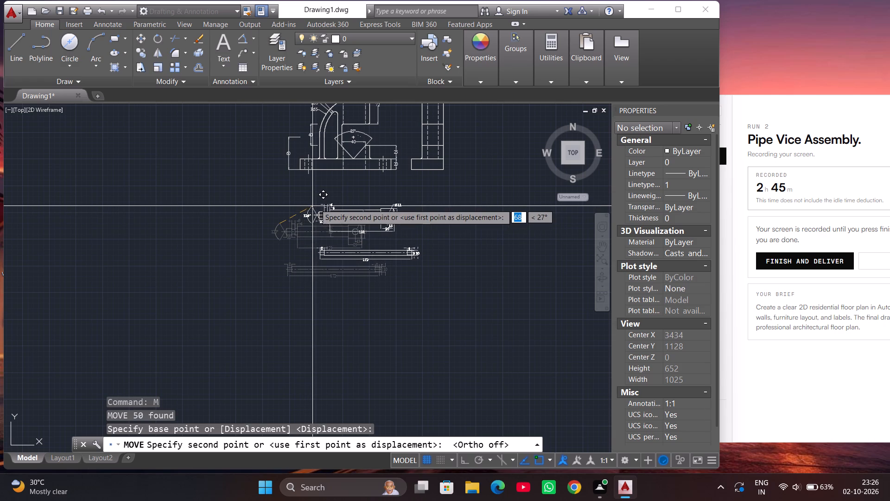
click(316, 204)
key(Escape)
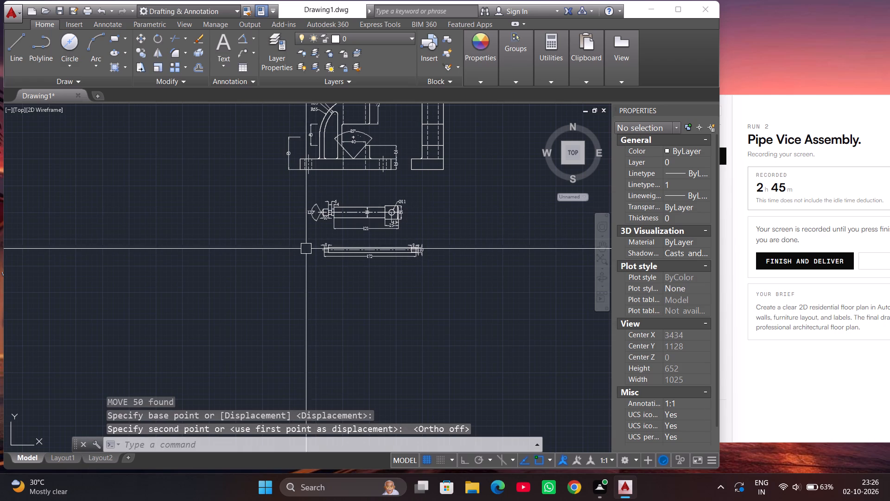
Add the multiline text label SCREW above the pointed bar in Times New Roman with a text height of 5.
scroll(369, 184, up, 3)
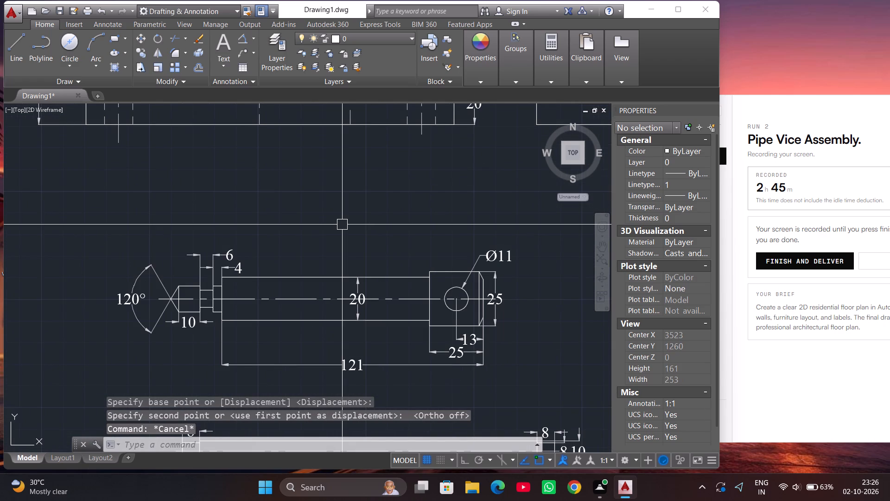
text(MT)
key(Return)
click(263, 199)
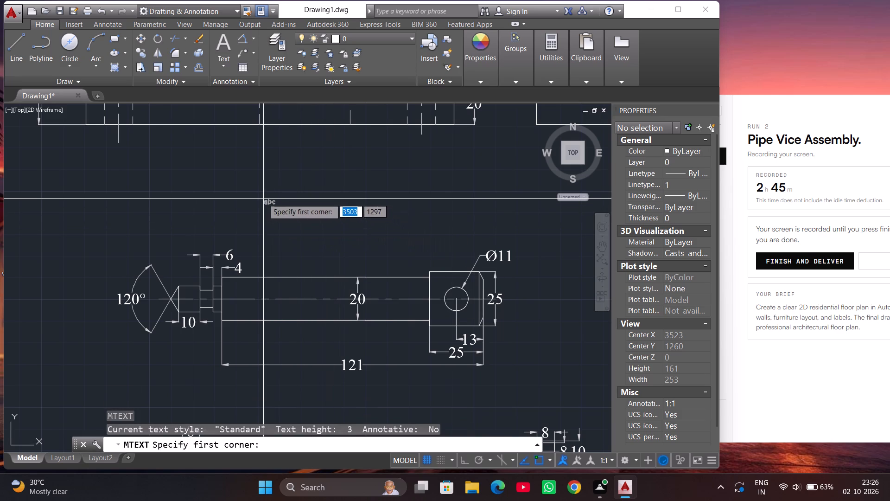
click(408, 245)
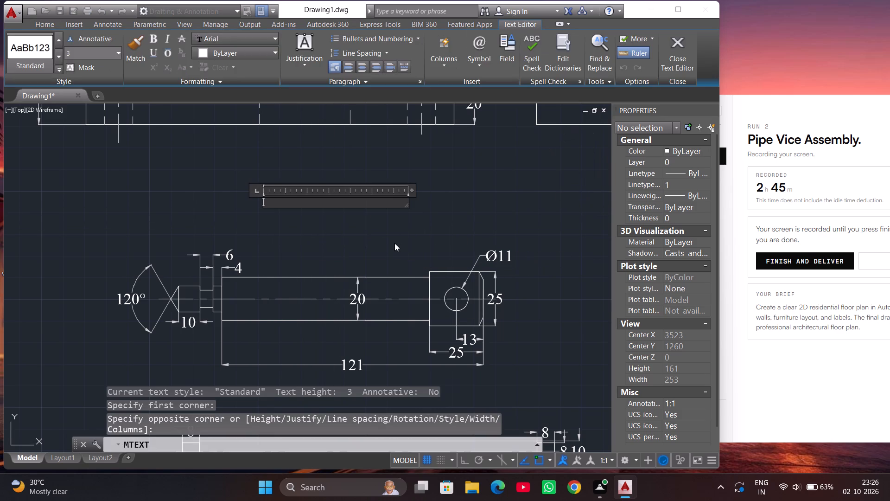
click(250, 34)
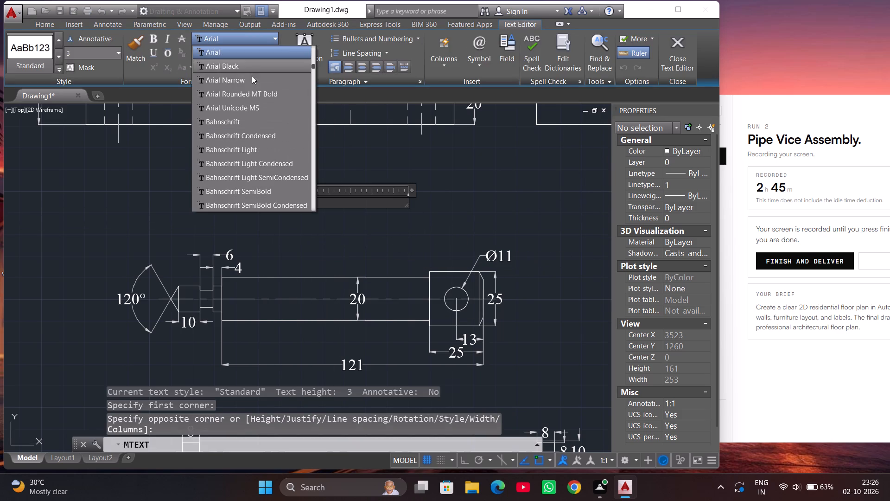
text(TIM)
scroll(254, 115, down, 1)
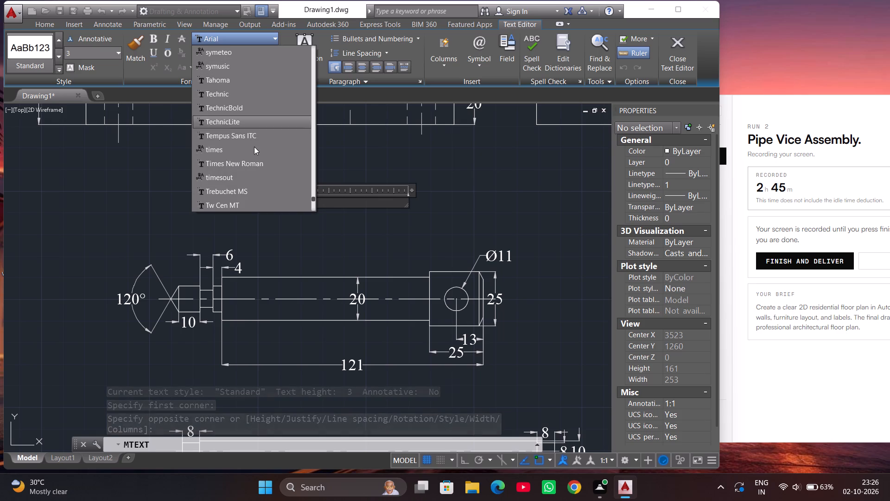
click(254, 162)
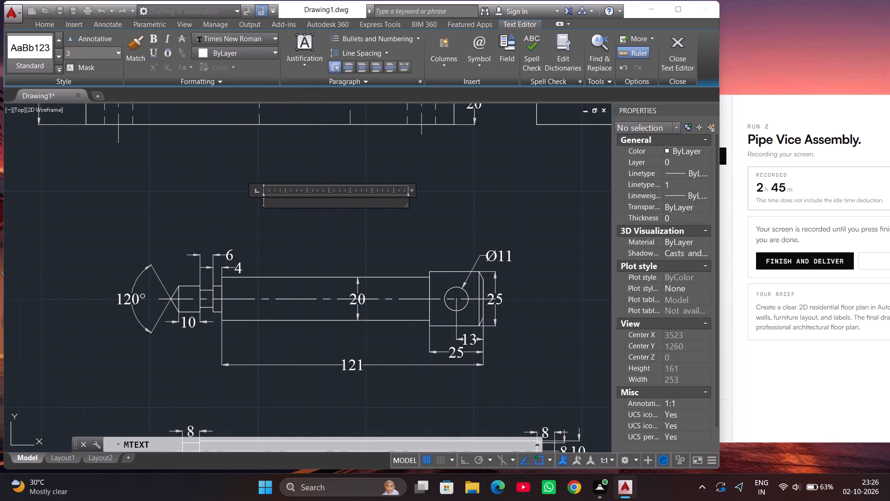
click(97, 52)
key(BackSpace)
key(5)
key(Return)
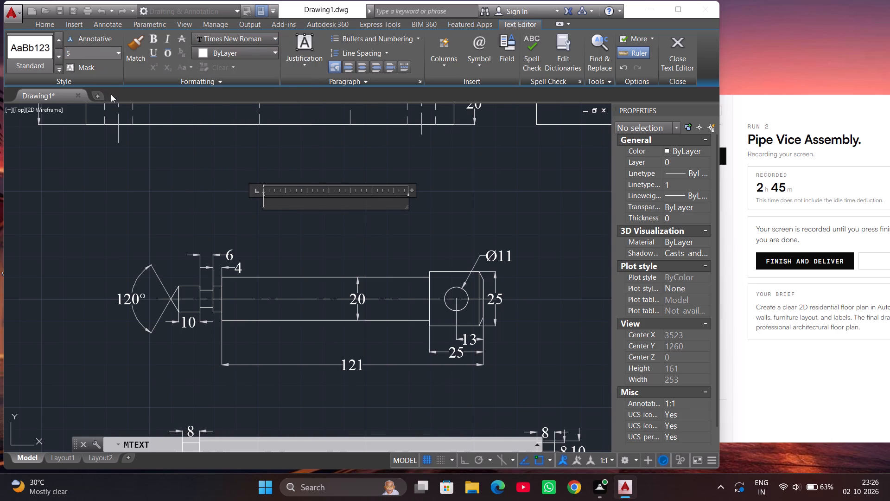
text(SCREW)
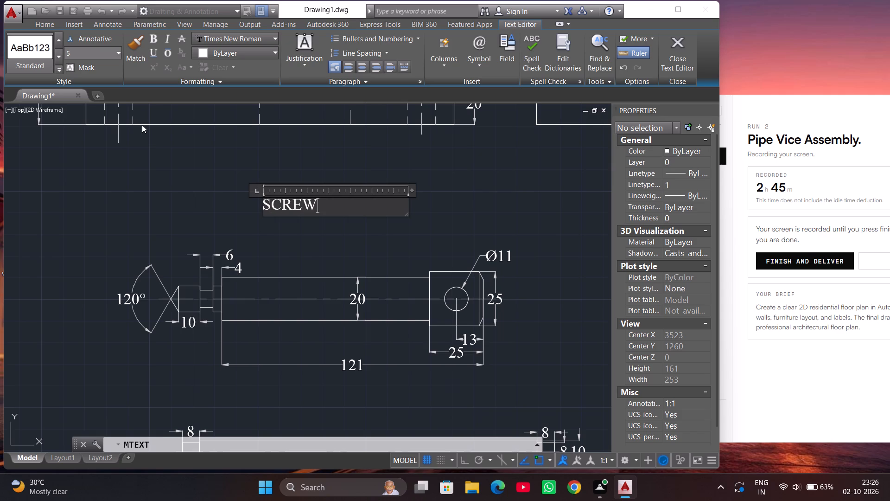
Set the text height of the whole SCREW label to 7 and finish editing it.
click(100, 50)
key(BackSpace)
key(7)
key(Return)
drag(328, 204, 242, 199)
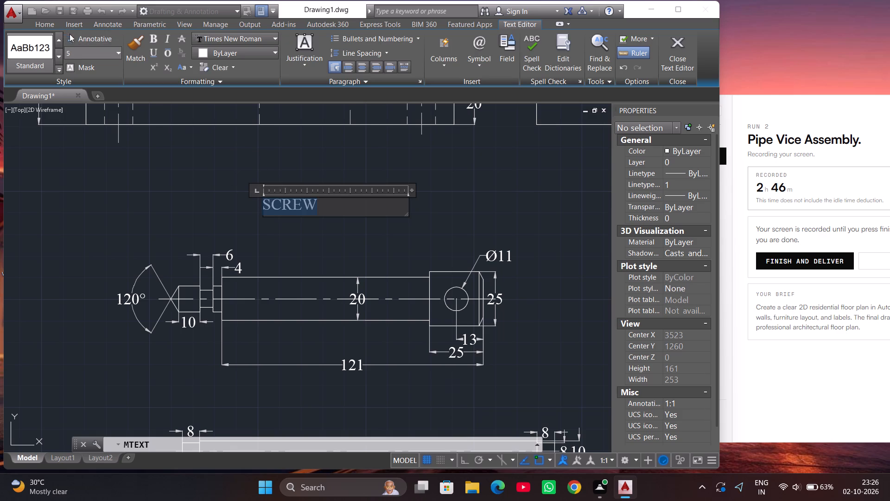
click(72, 48)
key(BackSpace)
key(7)
key(Return)
drag(140, 163, 140, 163)
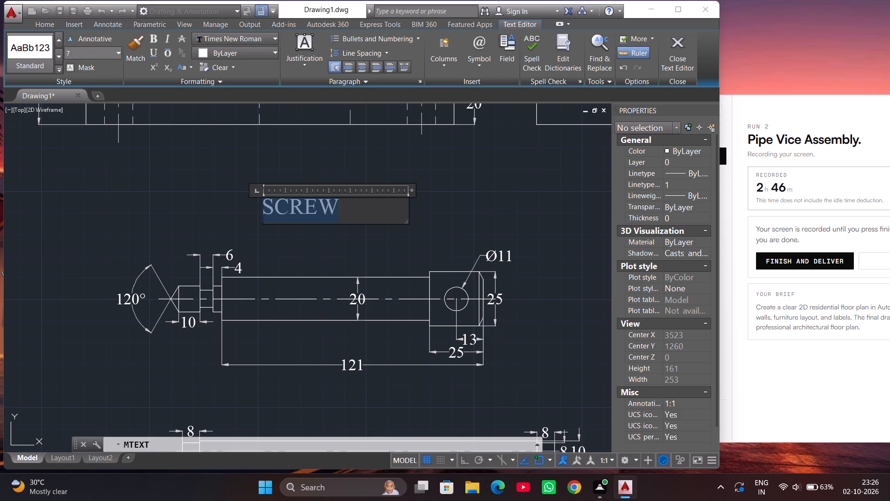
drag(140, 163, 146, 169)
Move the SCREW label down to sit just above the pointed bar's main shank.
click(273, 206)
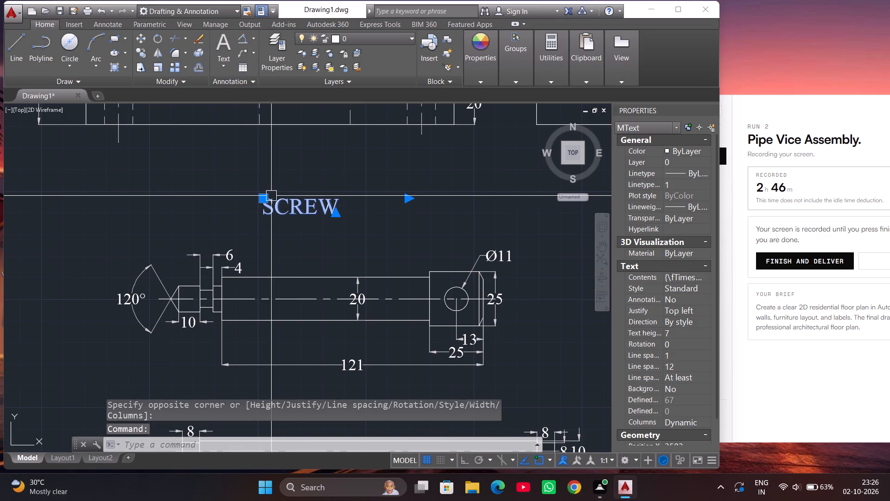
click(267, 197)
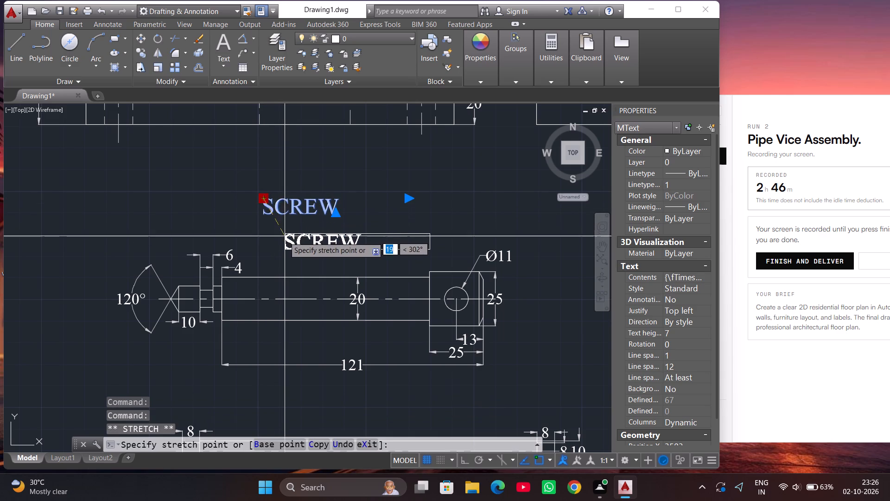
click(275, 243)
scroll(311, 203, down, 2)
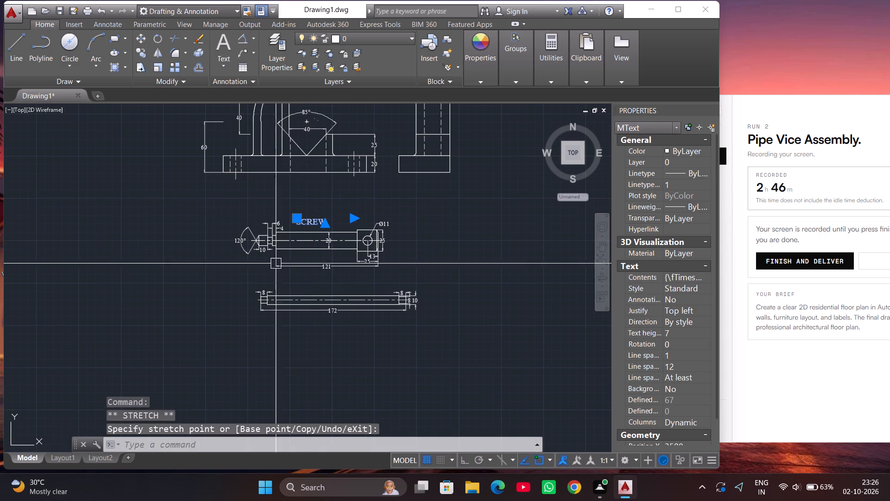
key(Escape)
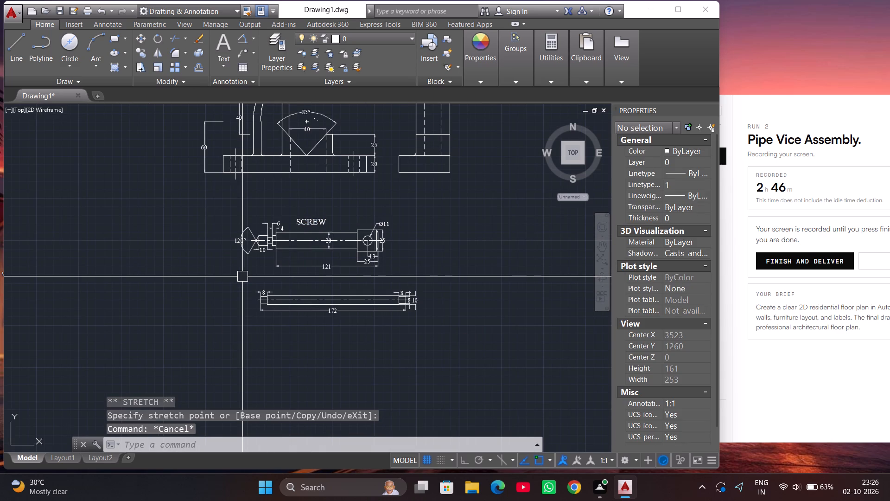
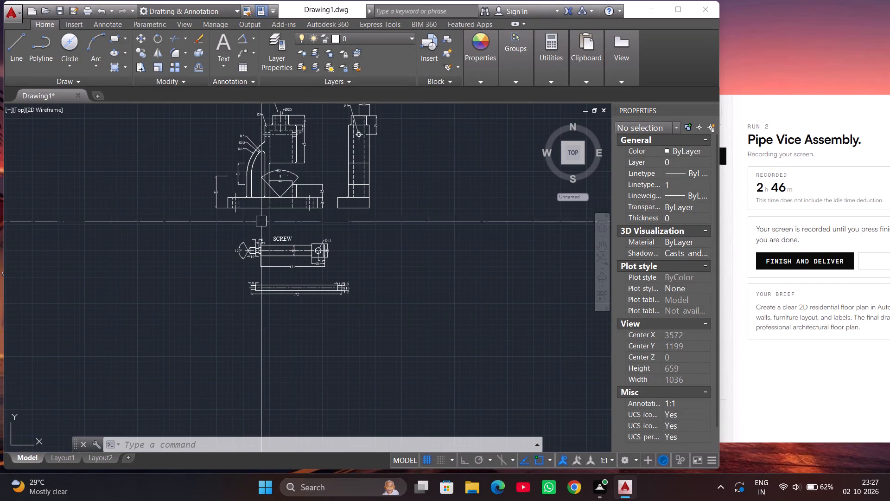
Open a multiline text box just beneath the vice base's front view, with Times New Roman font and a text height of 10.
text(MT)
key(Return)
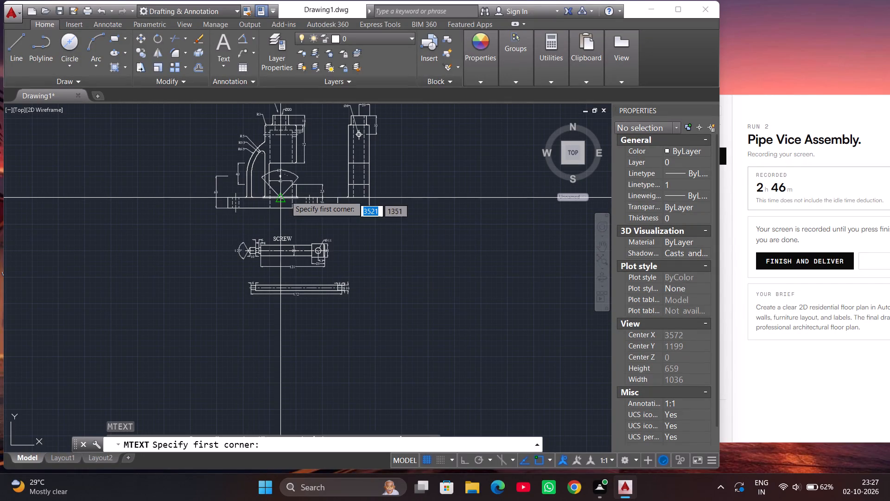
scroll(291, 191, up, 2)
click(215, 251)
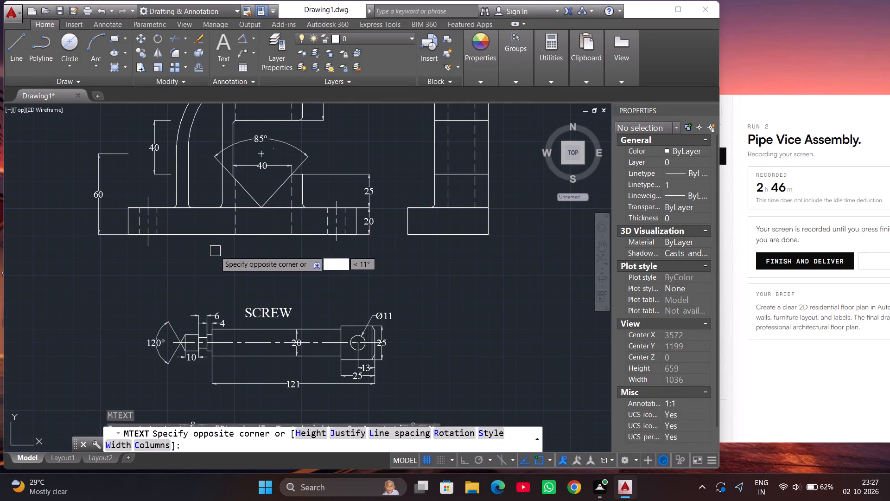
click(433, 282)
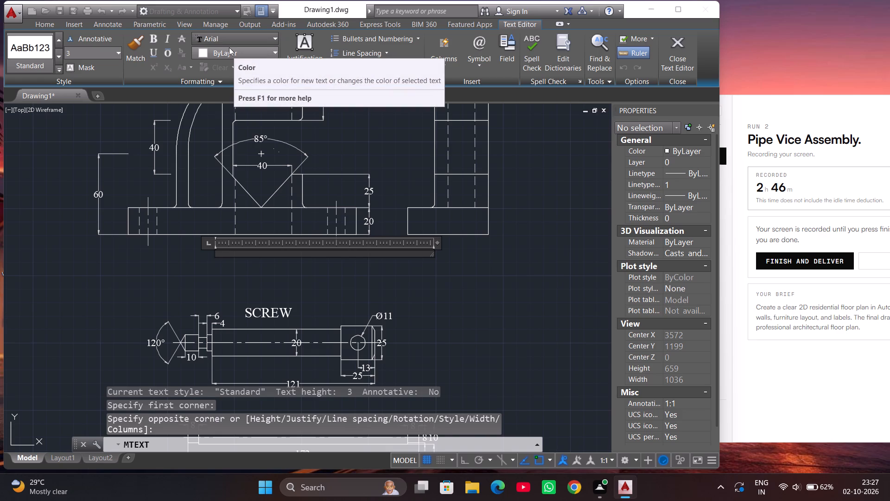
click(231, 44)
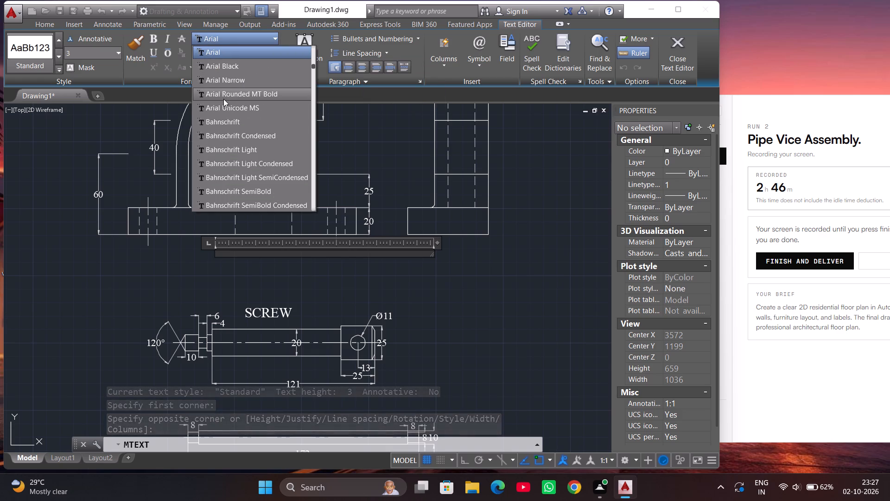
text(TIM)
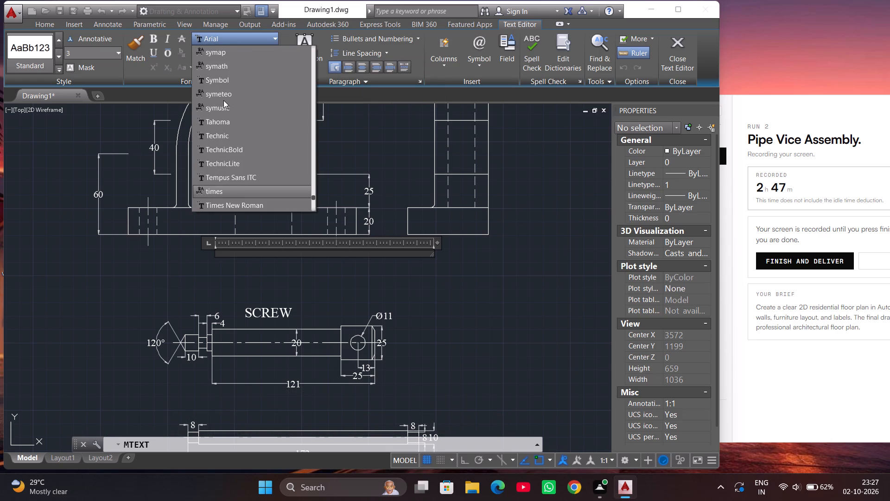
scroll(232, 133, down, 1)
click(252, 165)
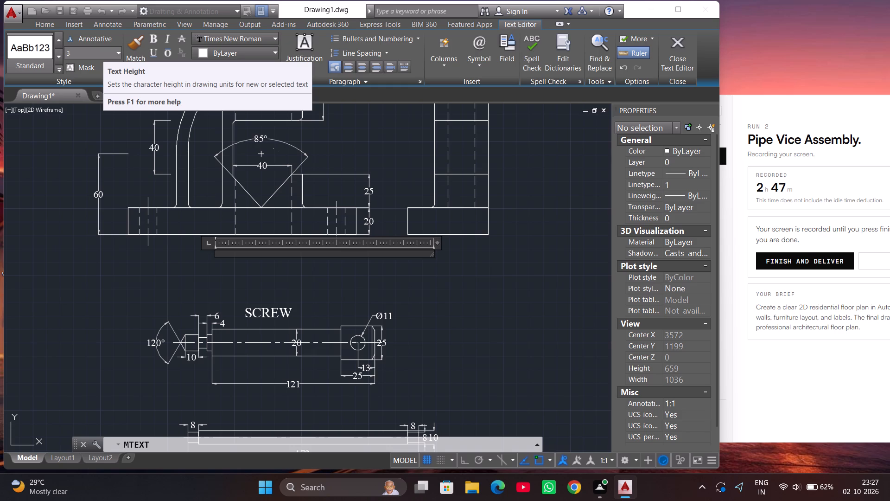
click(99, 53)
key(BackSpace)
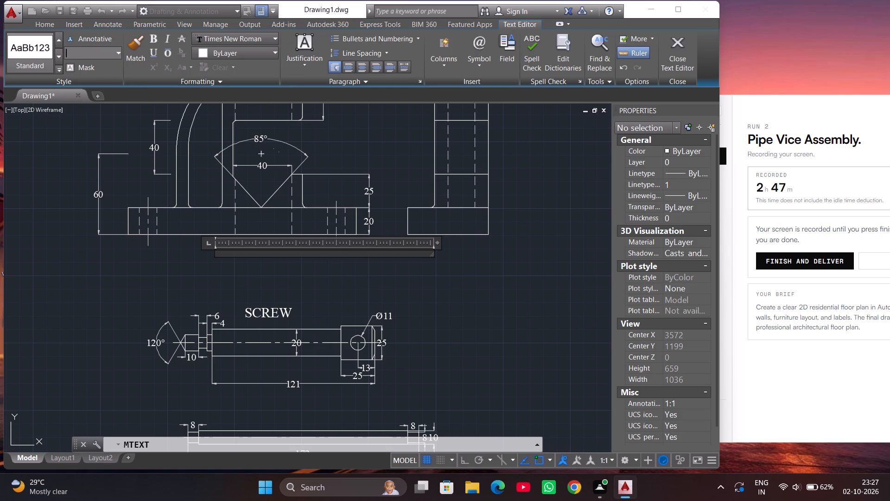
text(10)
key(Return)
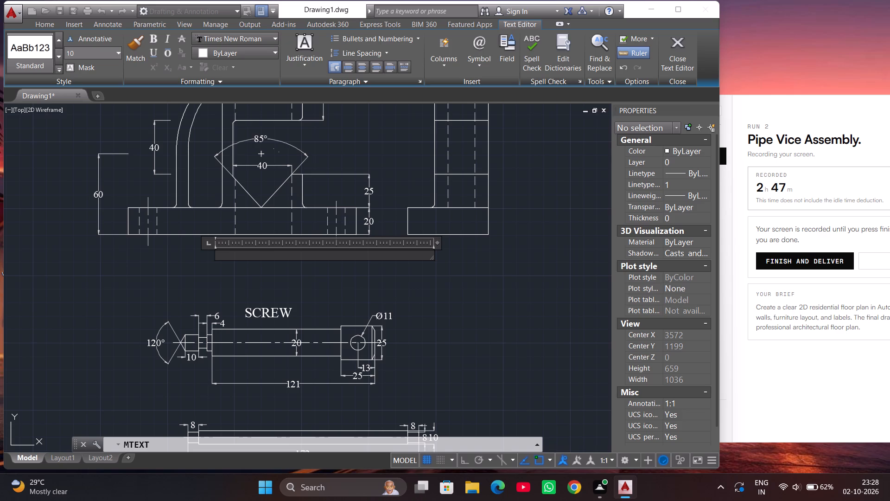
Enter the label text "Views and dimensions of the Base", with a capital V and B.
key(w)
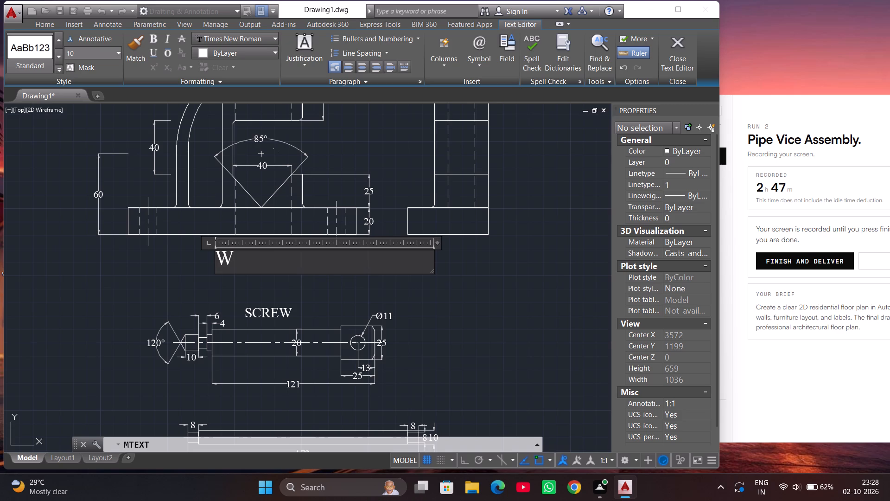
text(iews)
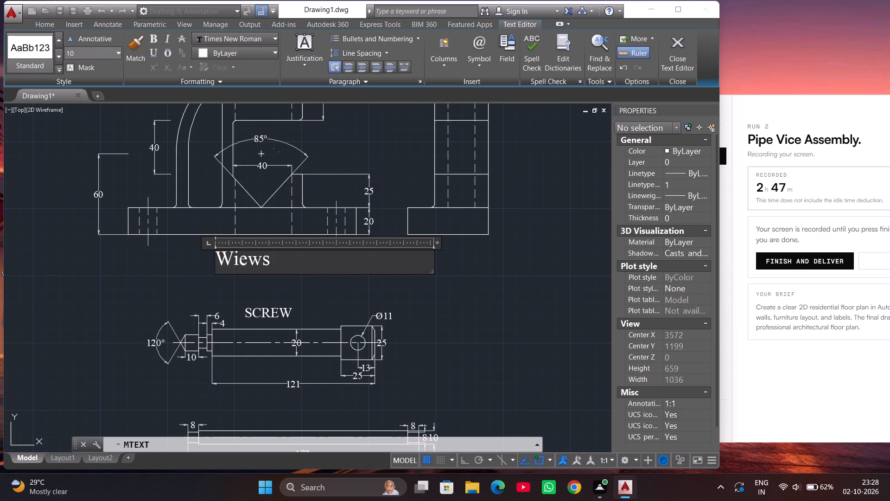
key(space)
key(a)
text(nd)
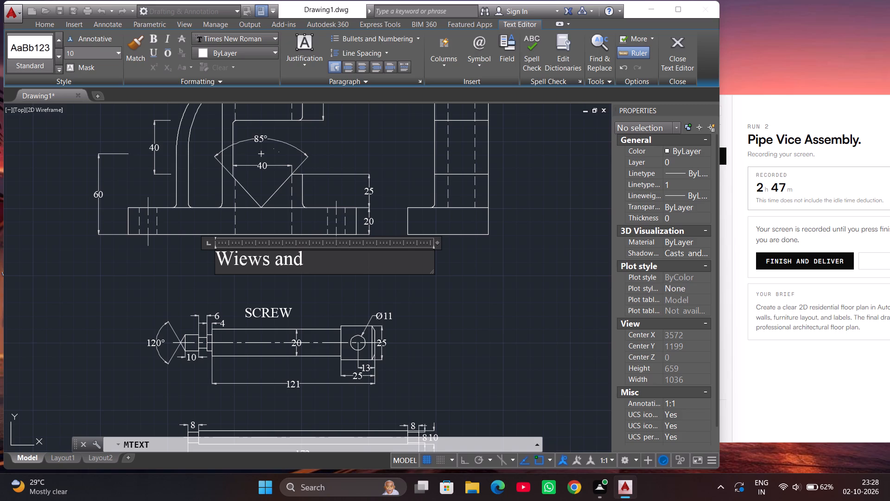
key(space)
text(d)
text(imensions)
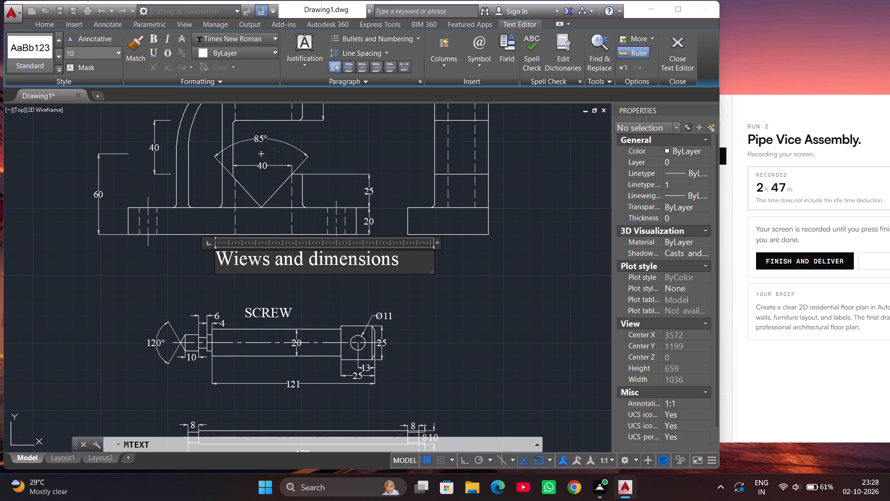
key(space)
text(of the)
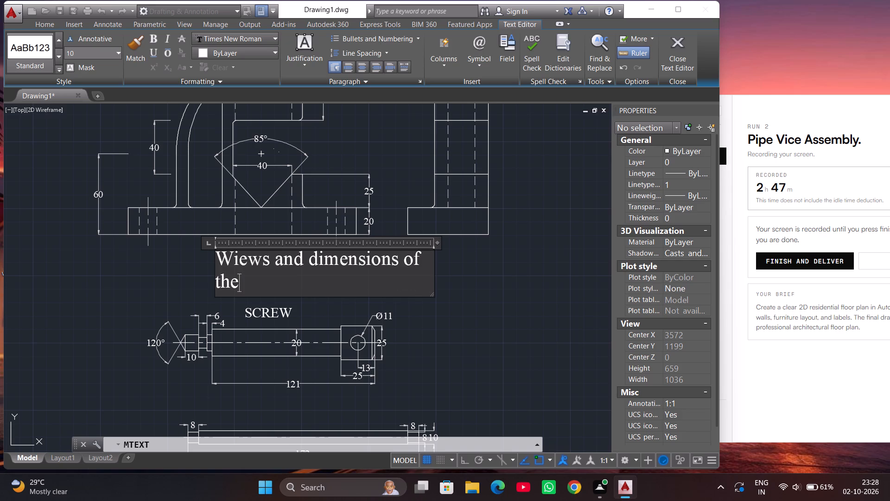
key(space)
text(base)
key(Left)
key(Left)
key(Left)
key(BackSpace)
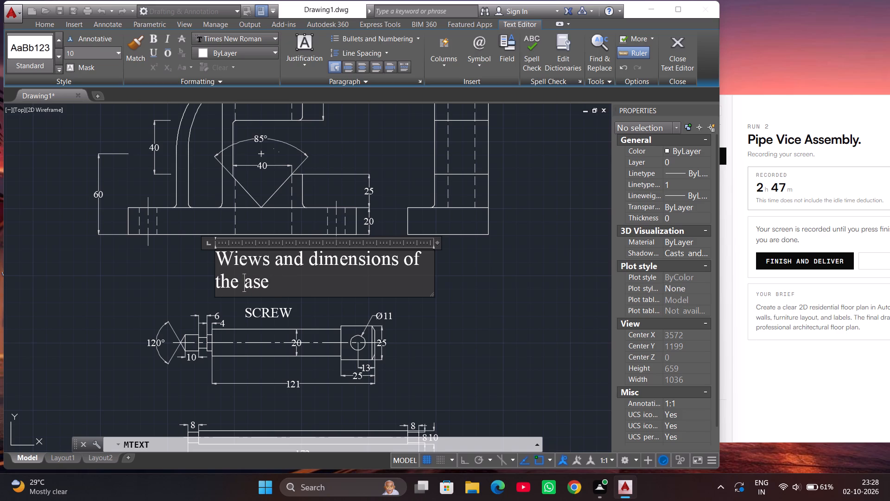
key(b)
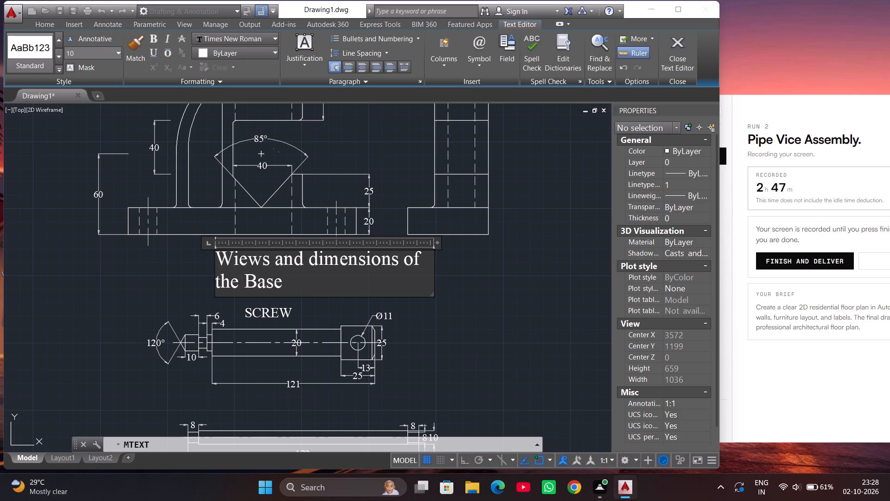
key(Right)
key(Right)
key(Right)
key(Right)
key(Left)
key(Left)
key(Left)
key(Left)
key(Left)
key(Left)
key(Left)
key(Left)
key(Left)
key(Left)
key(Left)
key(Left)
key(Left)
key(Left)
key(Left)
key(Left)
key(Left)
key(Left)
key(Left)
key(Left)
key(Right)
key(BackSpace)
key(v)
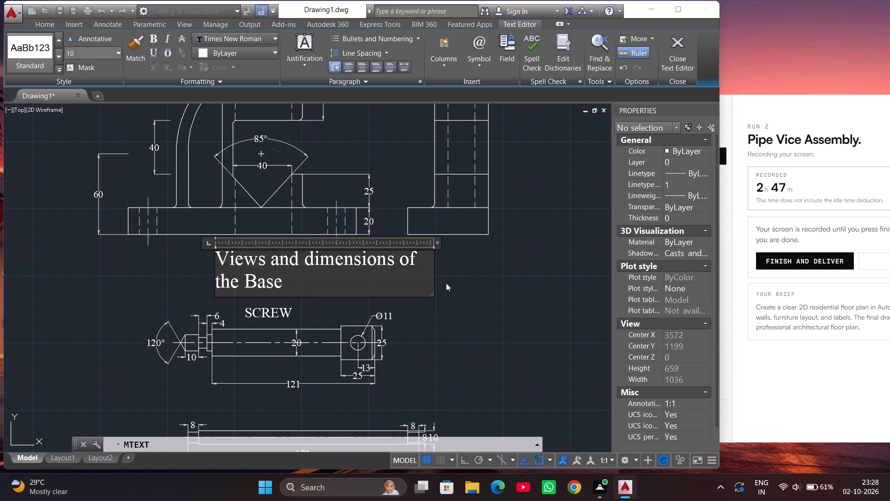
Widen the base label's text box to about 226 so the text fits on one line, and finish editing.
drag(433, 267, 514, 258)
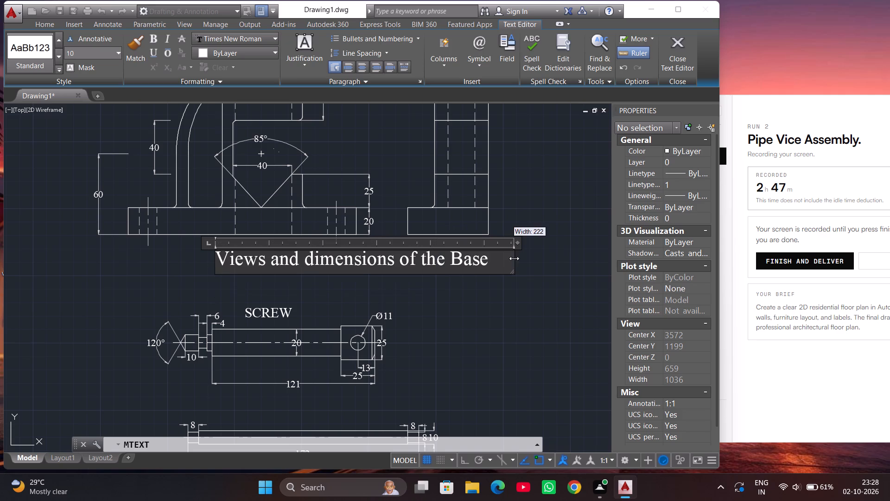
drag(514, 258, 519, 258)
click(477, 286)
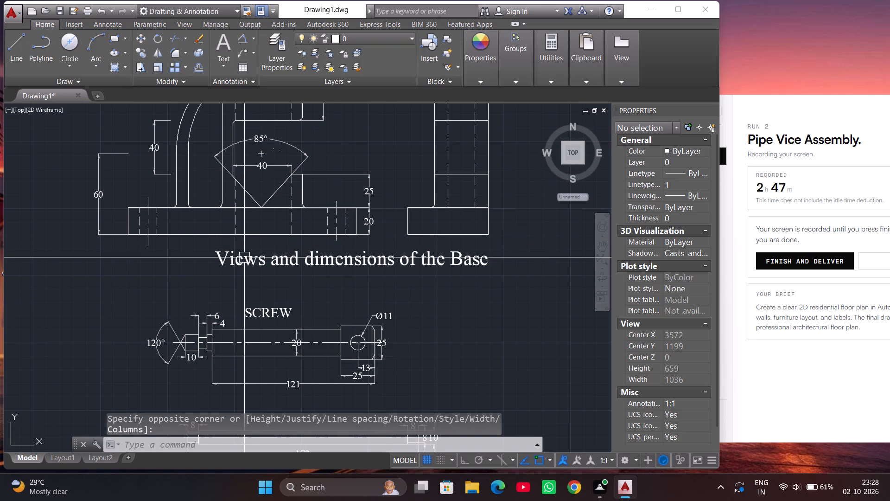
Move the "Views and dimensions of the Base" label left and slightly down, between the base's front view and the screw.
click(243, 259)
click(214, 249)
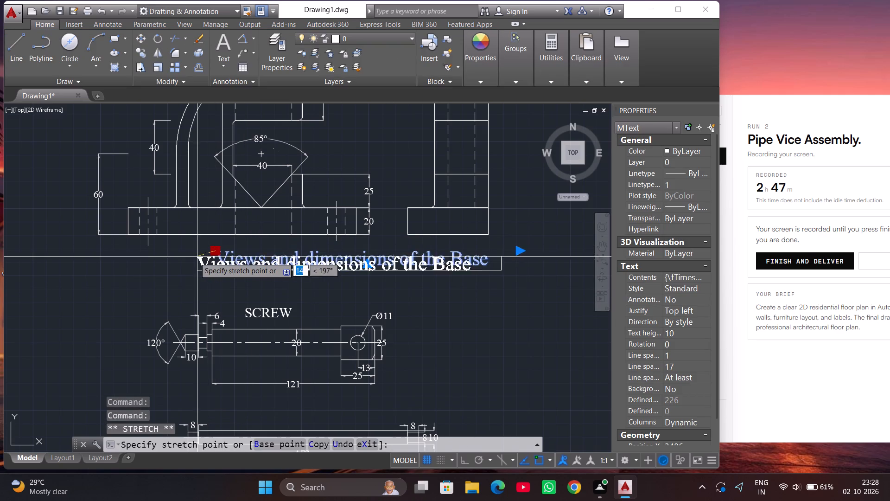
click(173, 257)
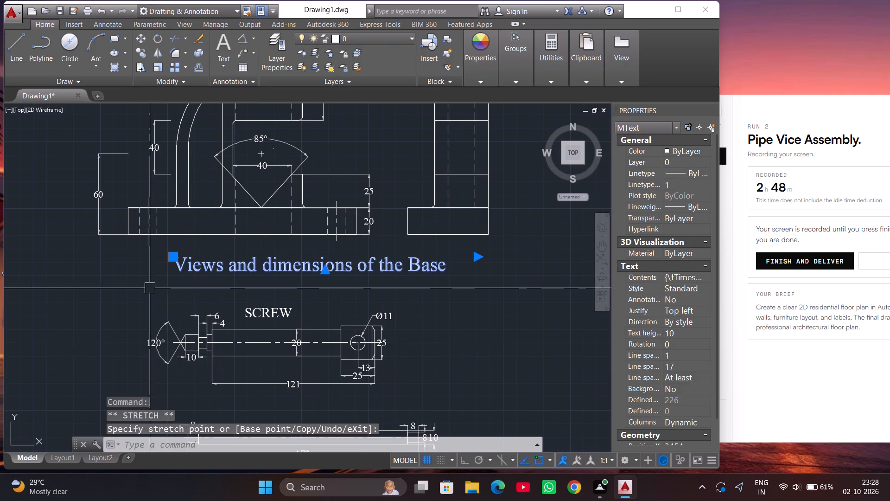
scroll(158, 287, down, 1)
scroll(224, 317, down, 1)
scroll(264, 336, down, 1)
key(Escape)
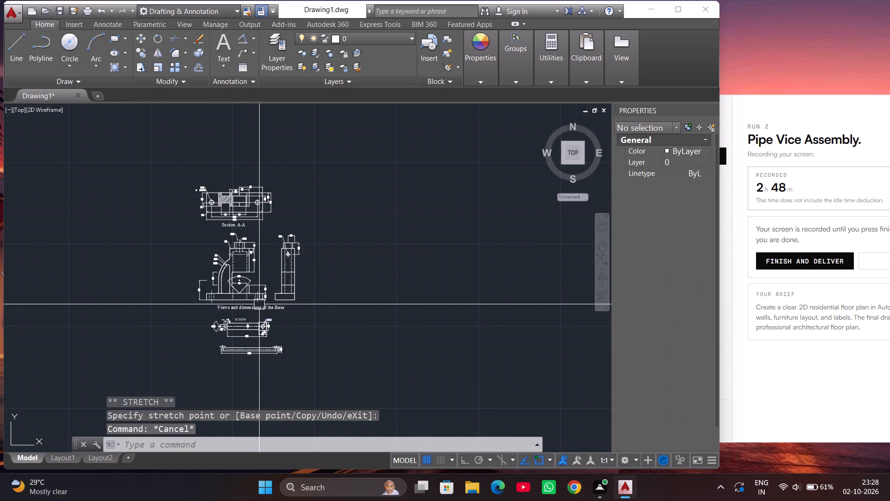
Open a multiline text box about 81 wide just beneath the handle's 172 dimension, with Times New Roman font and a text height of 7.
scroll(215, 338, up, 1)
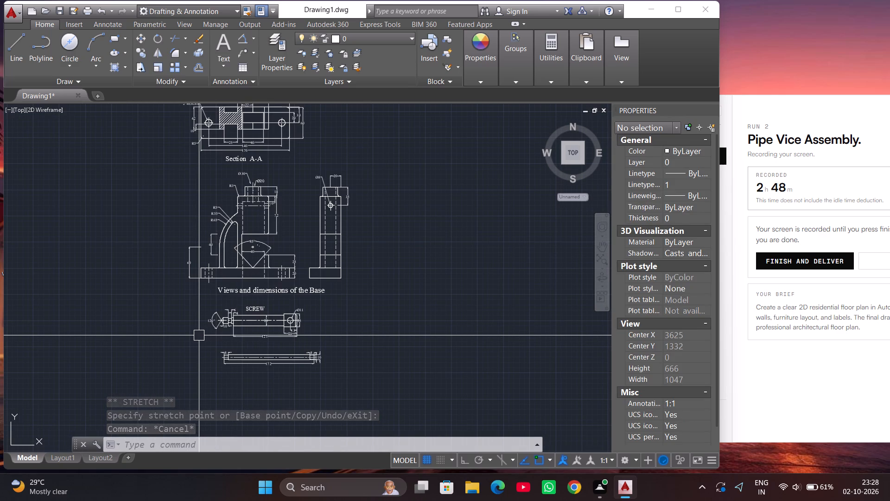
scroll(239, 365, up, 2)
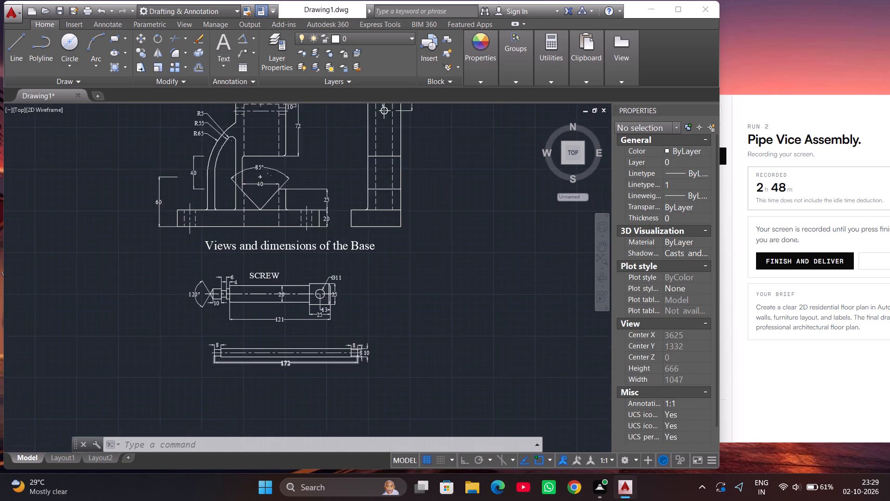
scroll(268, 392, up, 1)
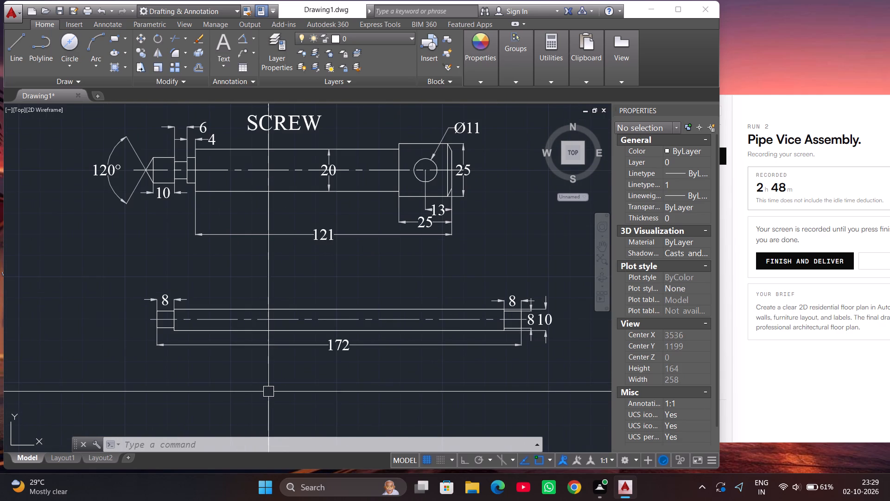
text(MT)
key(Return)
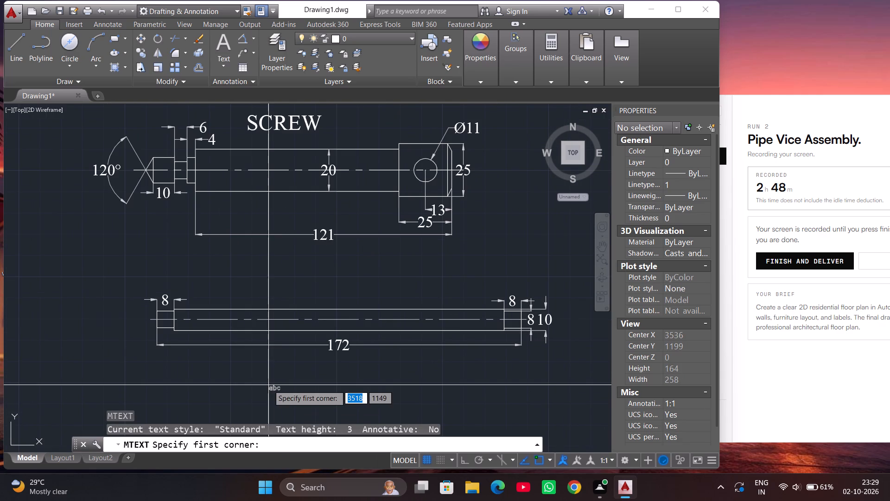
click(267, 365)
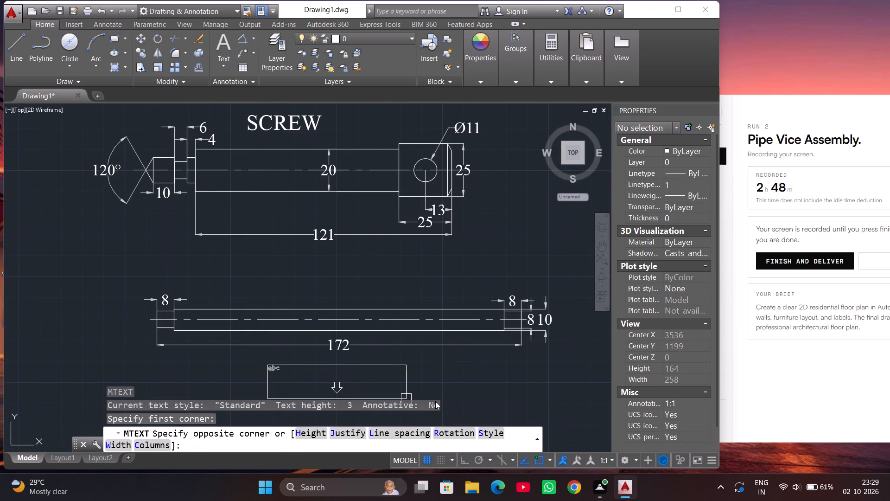
click(435, 401)
click(439, 393)
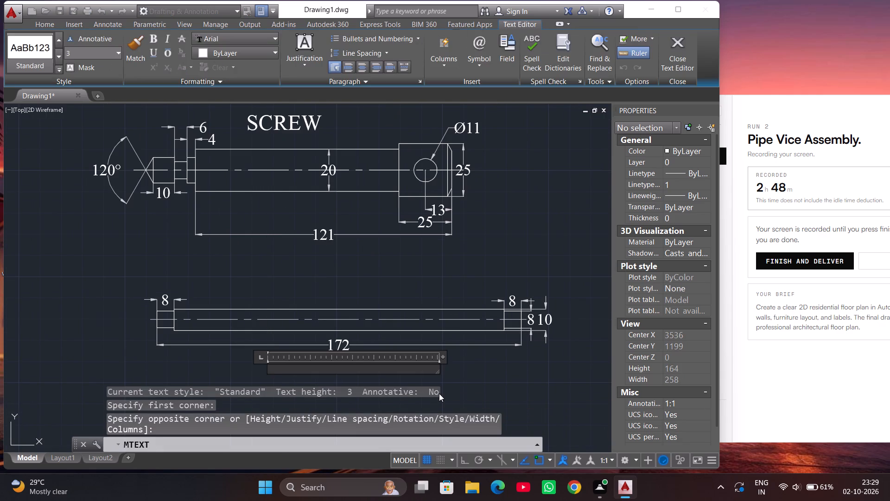
click(264, 40)
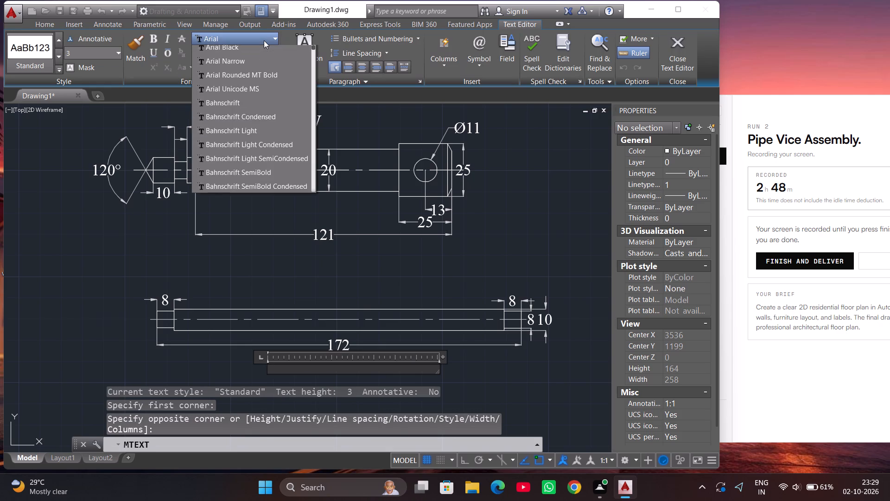
text(TIM)
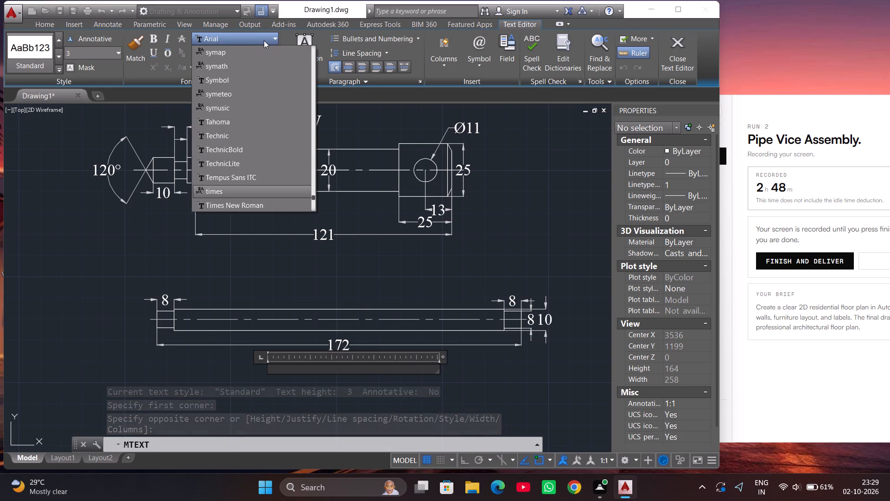
scroll(261, 135, down, 1)
click(251, 165)
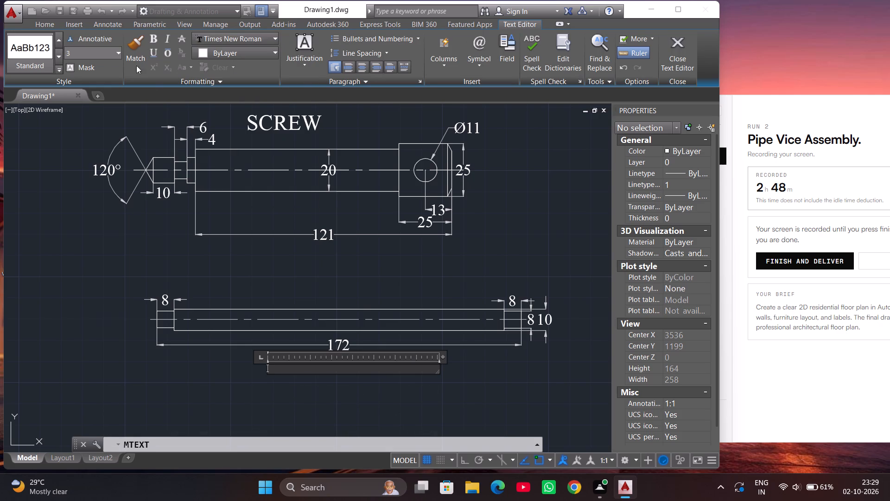
click(97, 48)
key(BackSpace)
key(7)
key(Return)
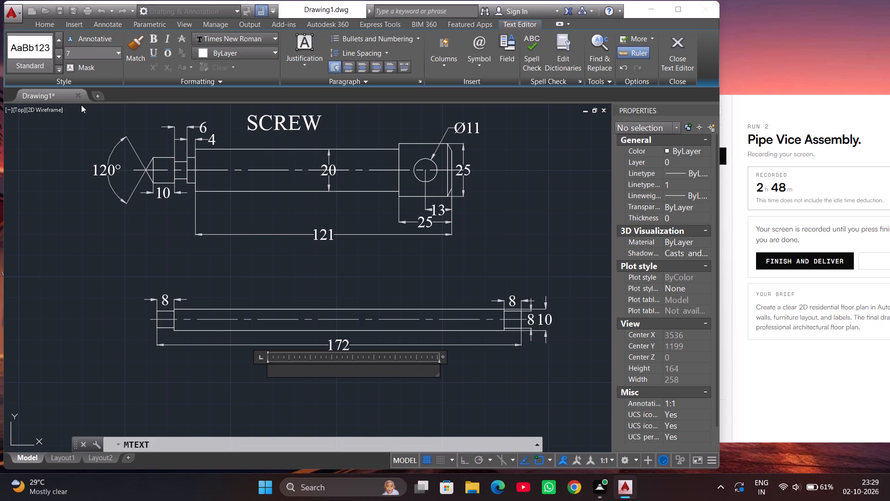
Enter the label text "Handle" with a capital H and finish editing.
key(h)
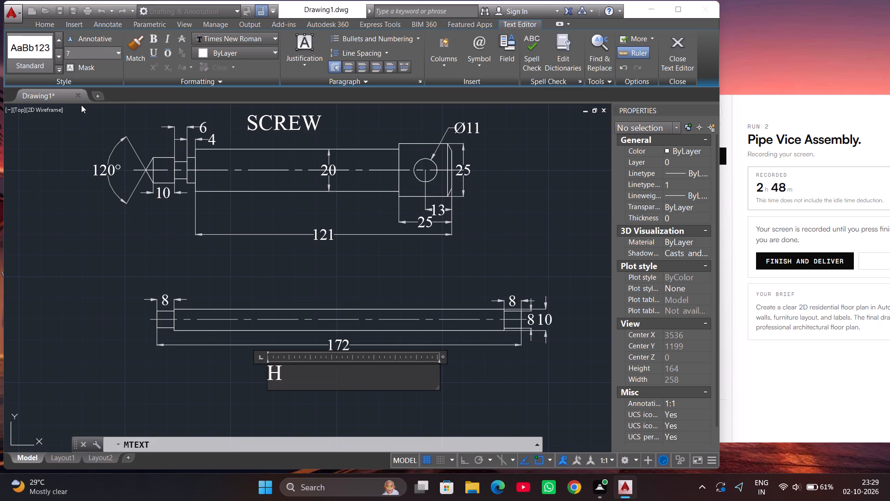
key(a)
text(ndle)
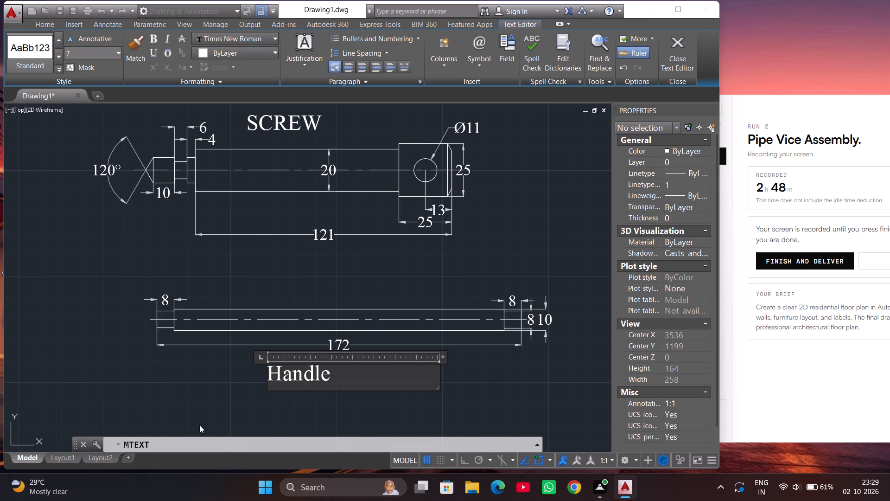
click(222, 404)
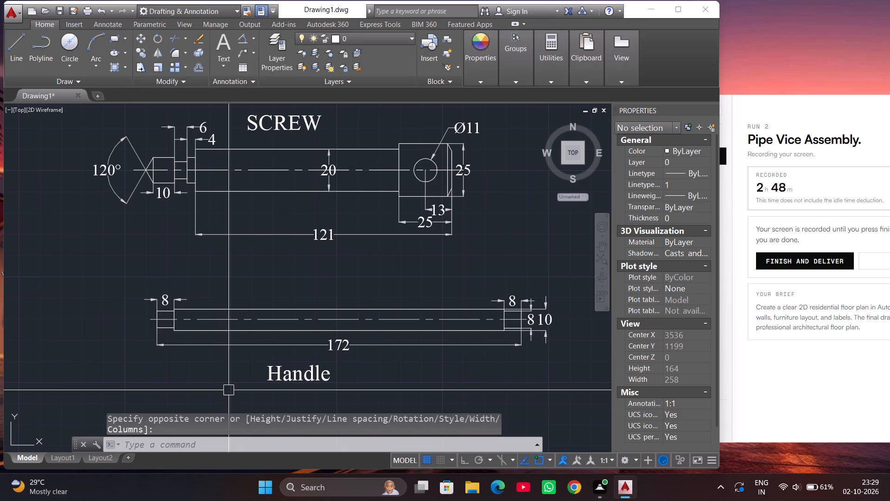
Move the "Handle" label slightly right and up so it sits centred close beneath the handle's overall length dimension.
click(278, 381)
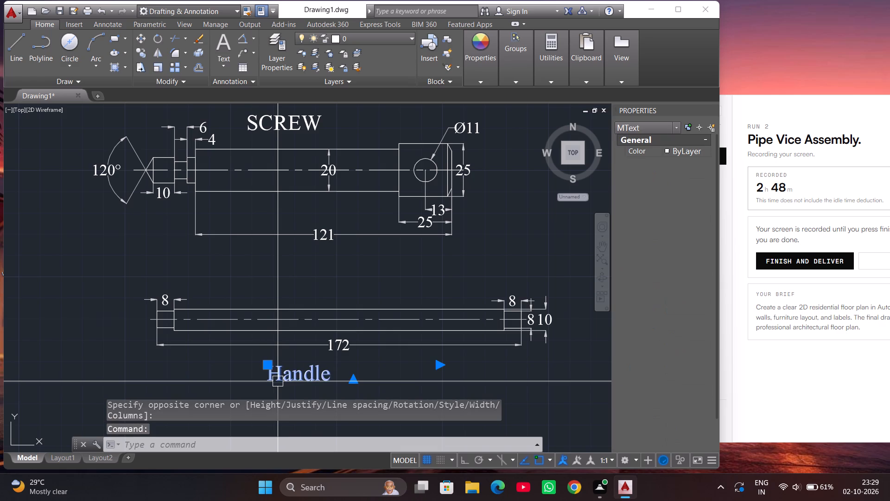
click(264, 362)
click(283, 359)
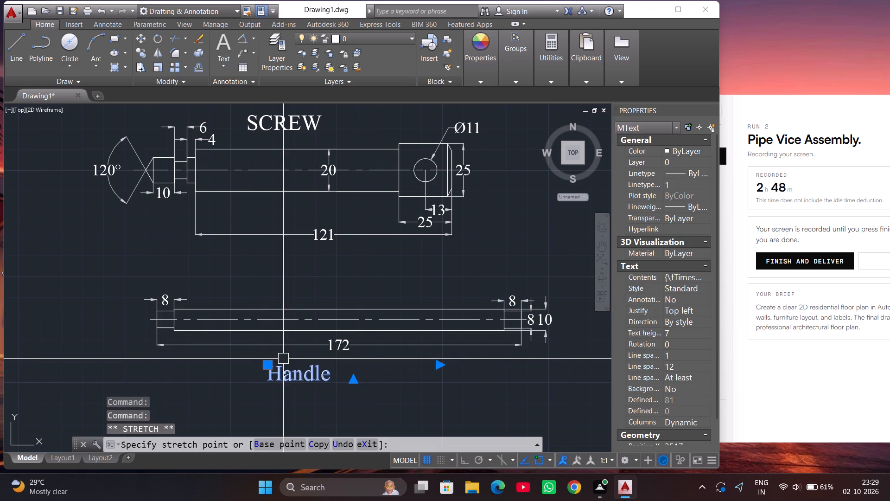
drag(271, 366, 275, 366)
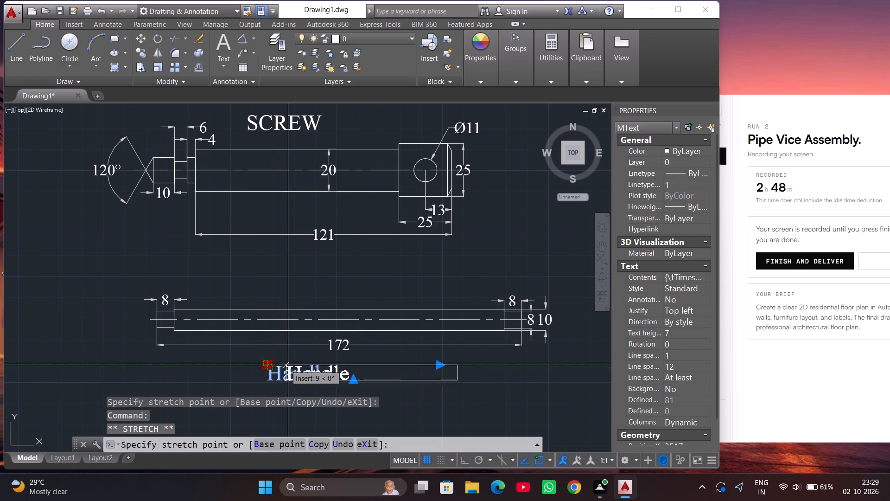
scroll(295, 359, up, 2)
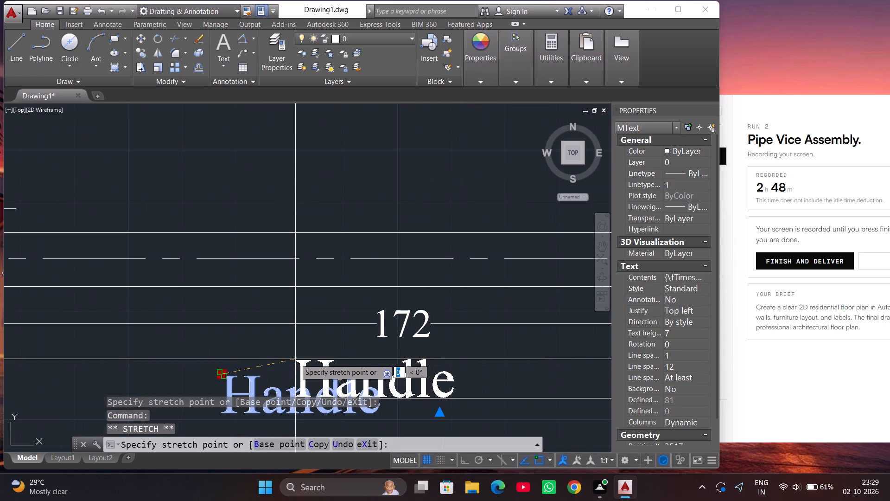
click(300, 354)
scroll(248, 358, down, 2)
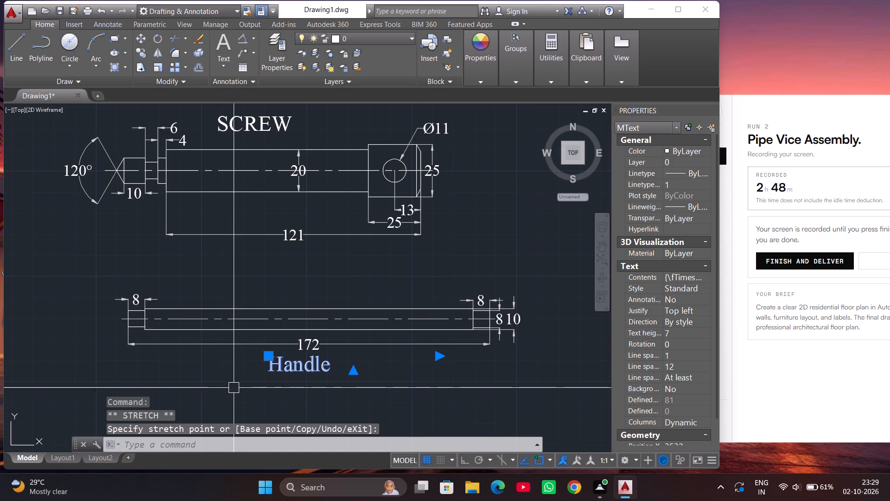
key(Escape)
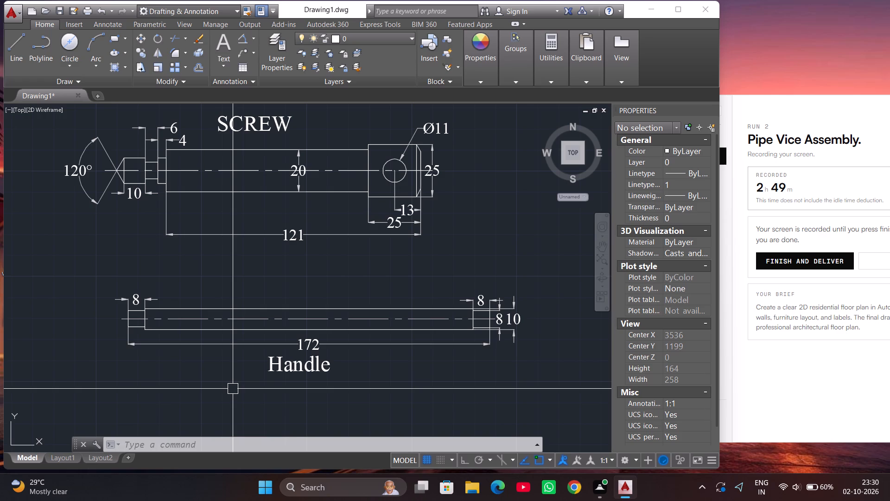
With ortho on, draw a closed rectangle of lines 38 wide and 60 high in the empty space right of the base's side view.
scroll(315, 322, down, 3)
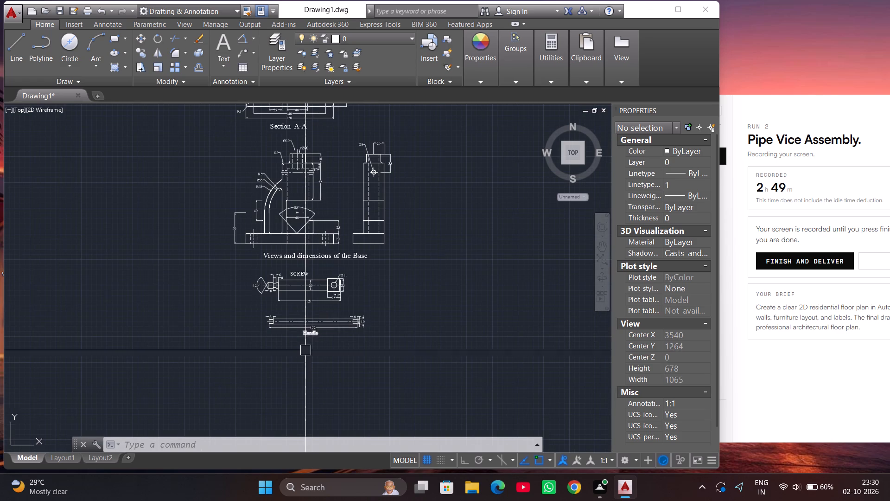
scroll(298, 362, down, 1)
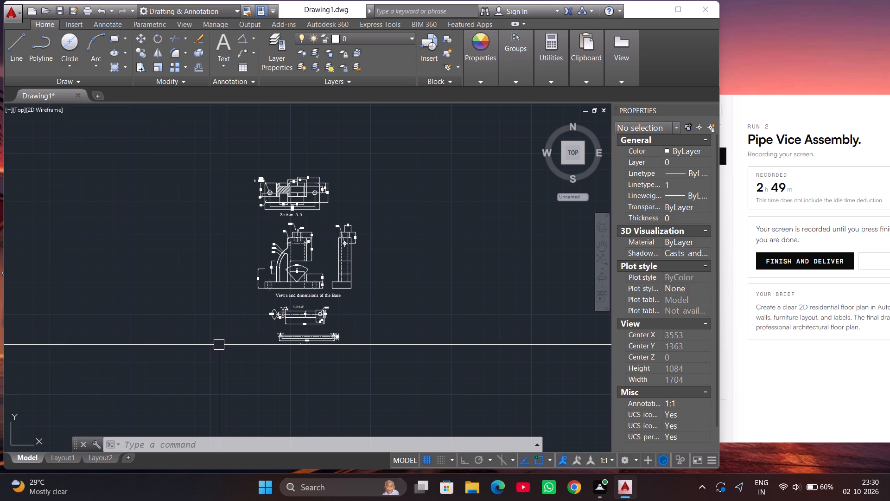
scroll(219, 345, down, 1)
scroll(339, 331, up, 2)
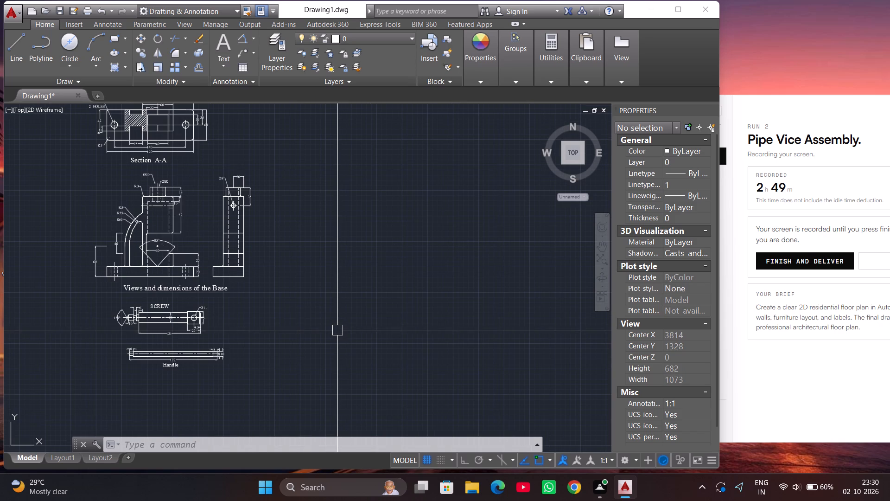
key(l)
key(Return)
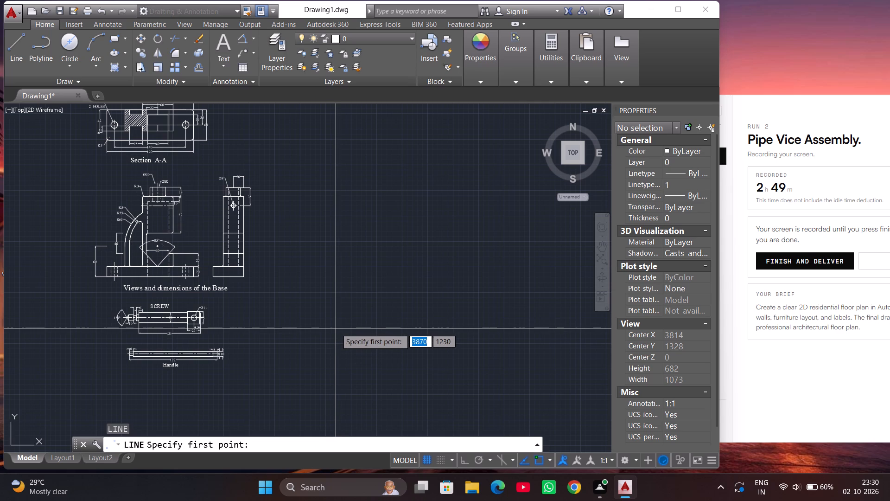
click(302, 273)
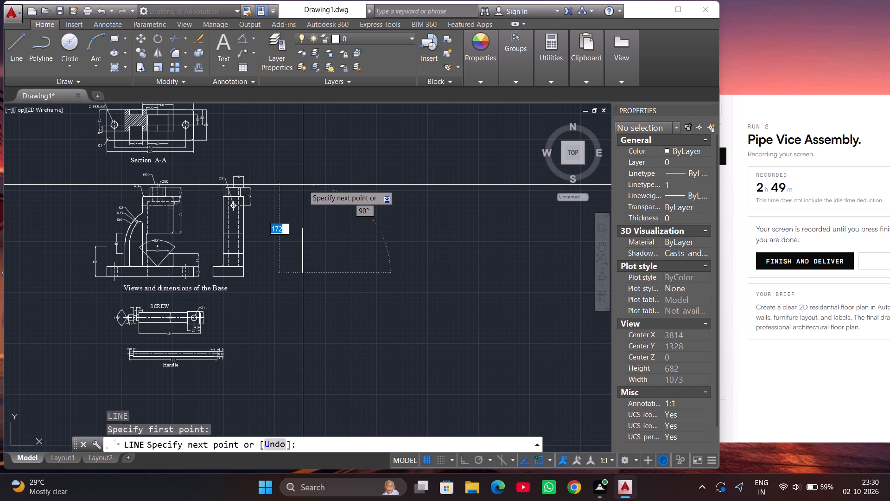
key(shift+F8)
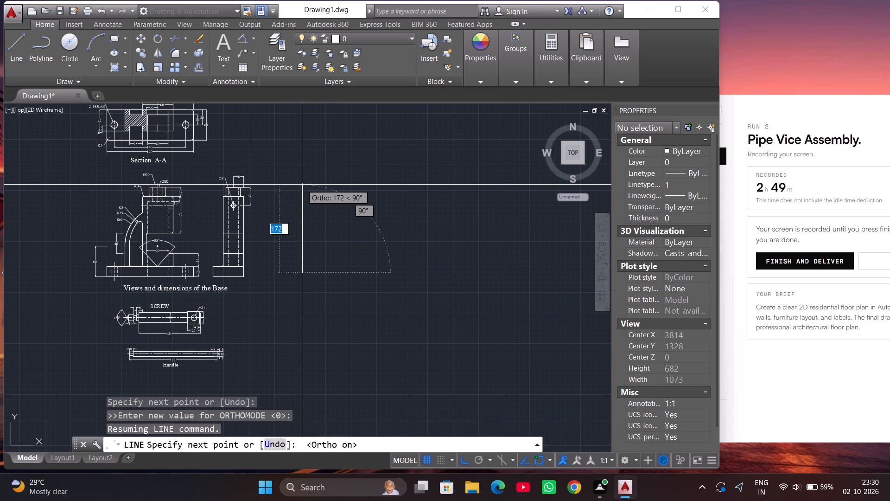
key(6)
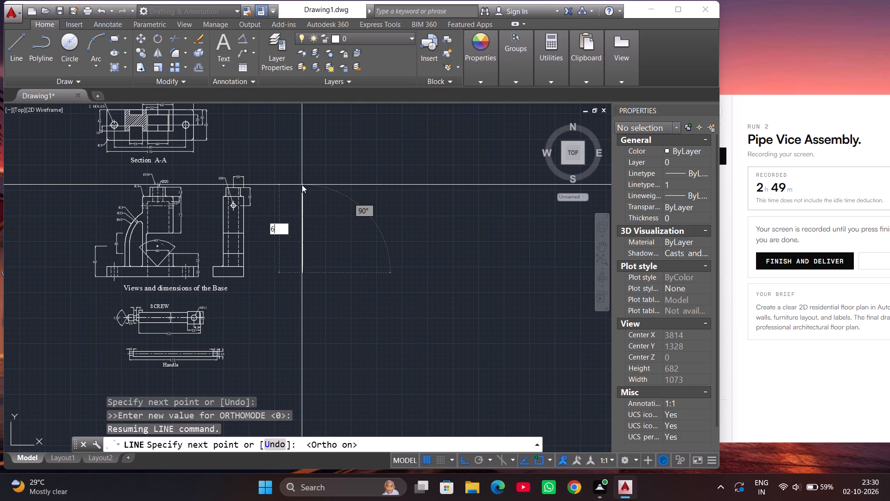
key(0)
key(Return)
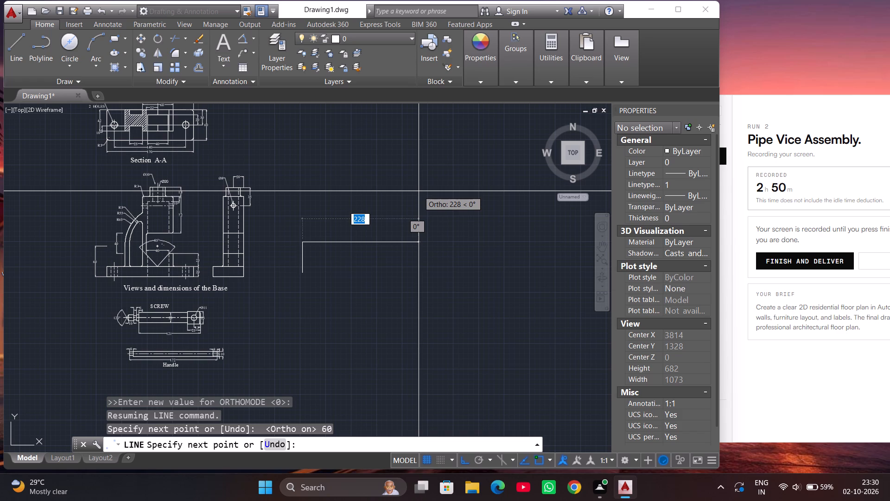
key(3)
key(8)
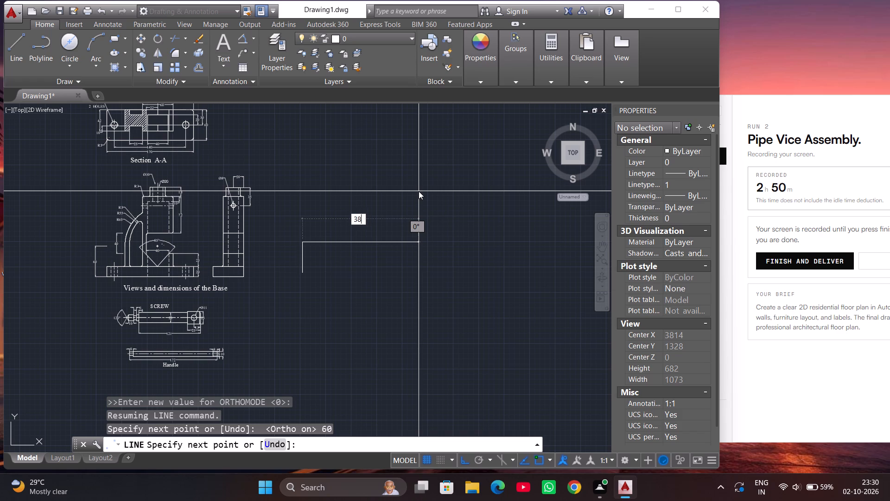
key(Return)
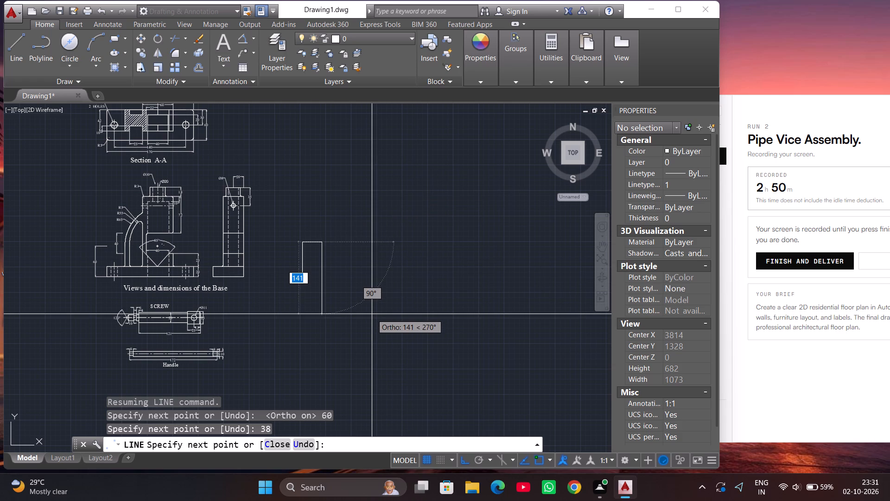
text(60)
key(Return)
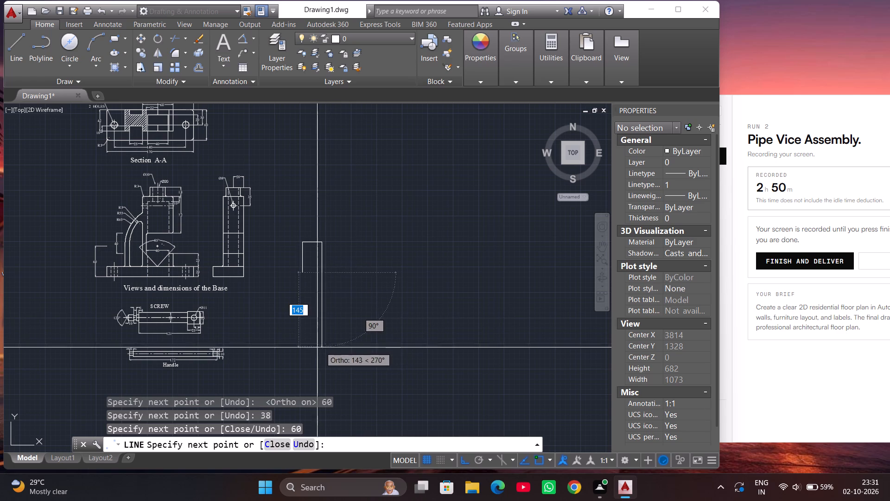
click(303, 274)
key(Escape)
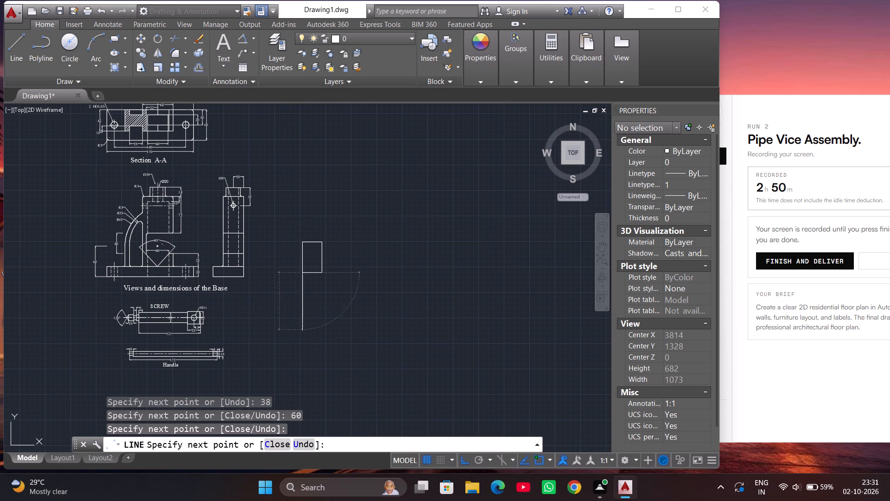
scroll(331, 216, up, 2)
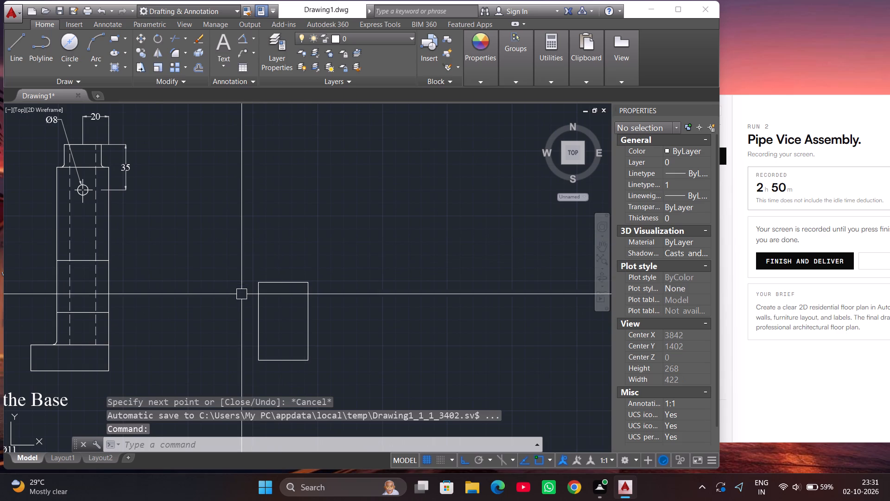
scroll(241, 295, up, 1)
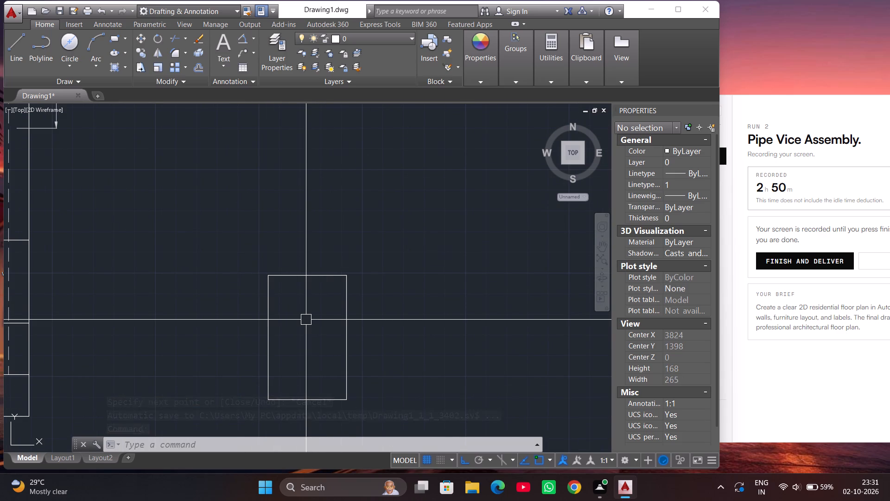
Offset the new rectangle's top edge 2 inward, placing a parallel line just below it.
text(of)
key(Return)
key(Return)
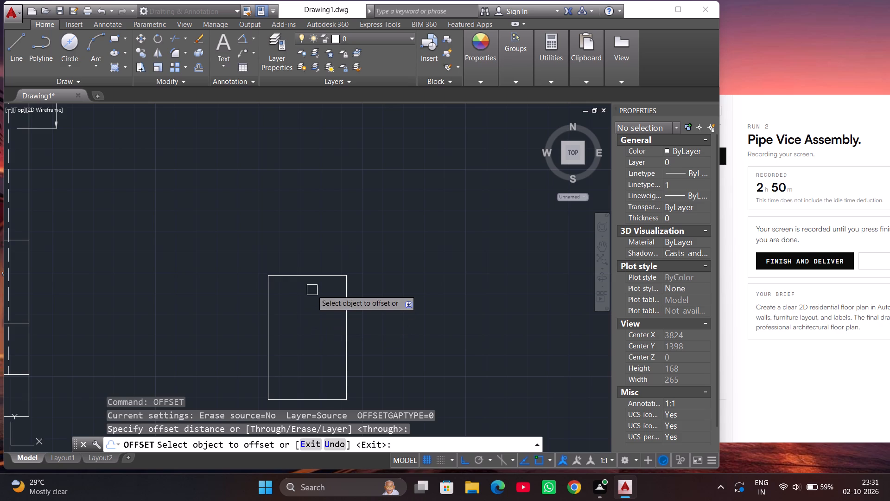
click(306, 275)
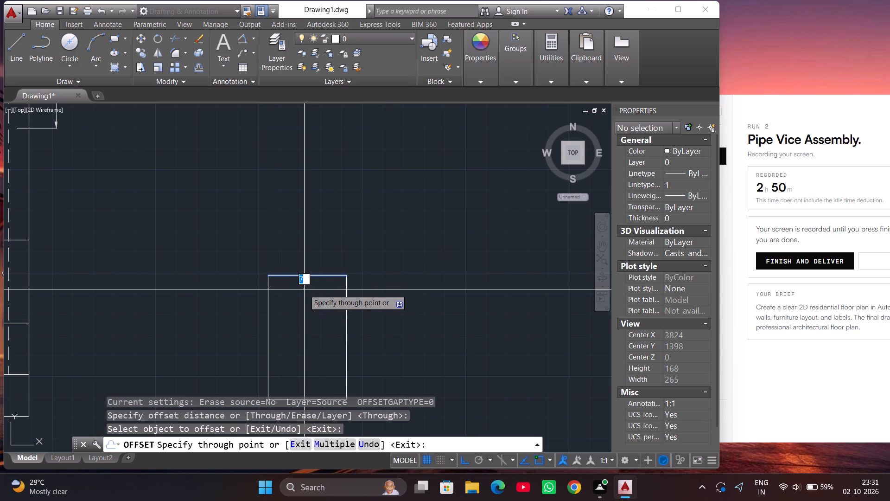
key(2)
key(Return)
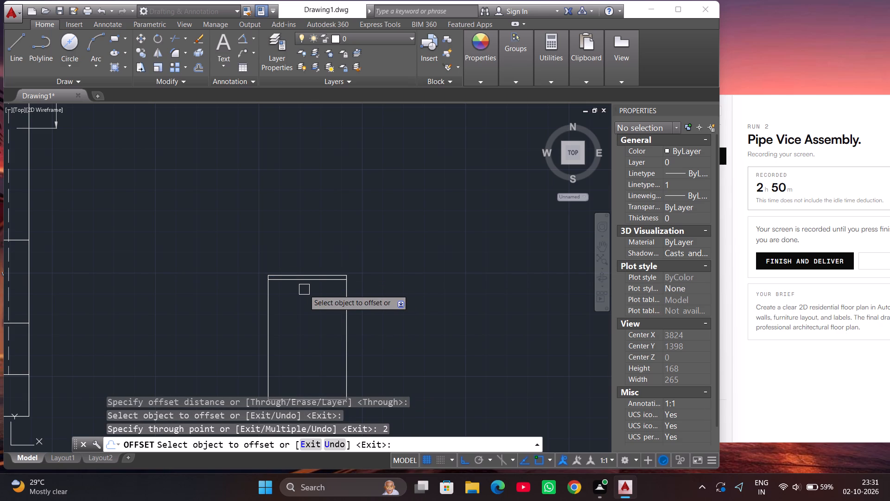
scroll(275, 282, up, 3)
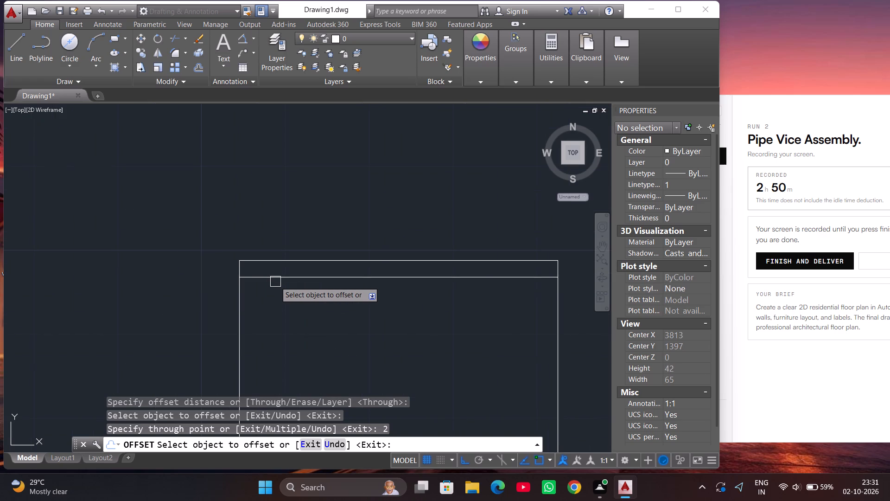
key(Escape)
key(Escape)
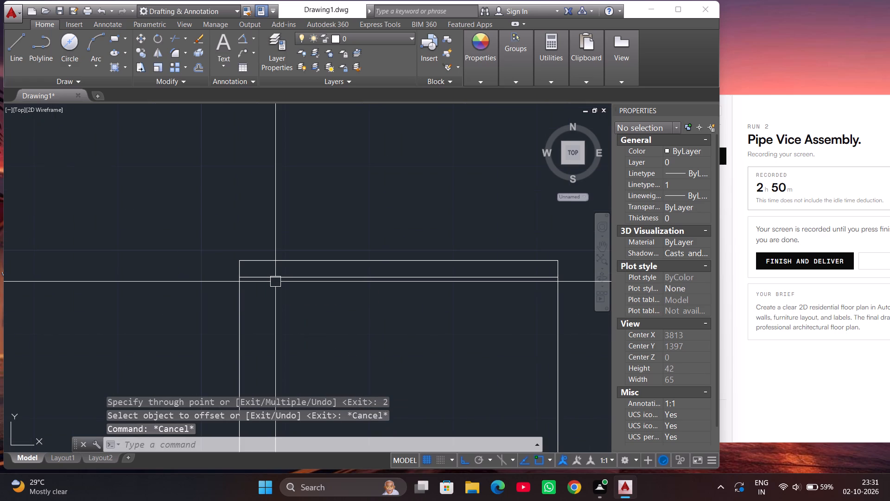
Start a line from the left end of the offset line inside the rectangle's top edge.
key(l)
key(Return)
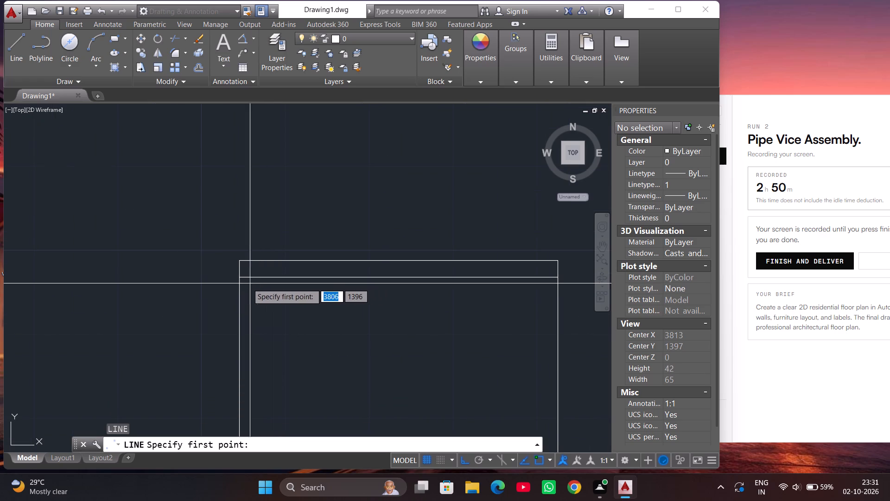
click(240, 276)
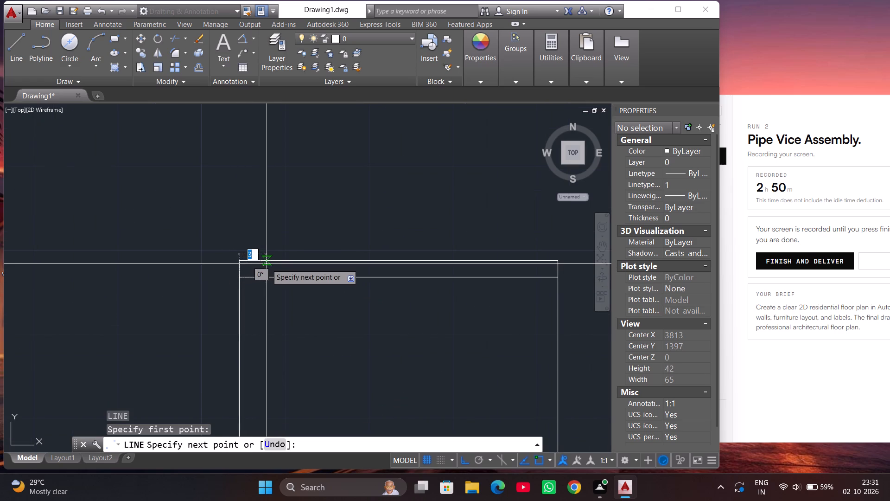
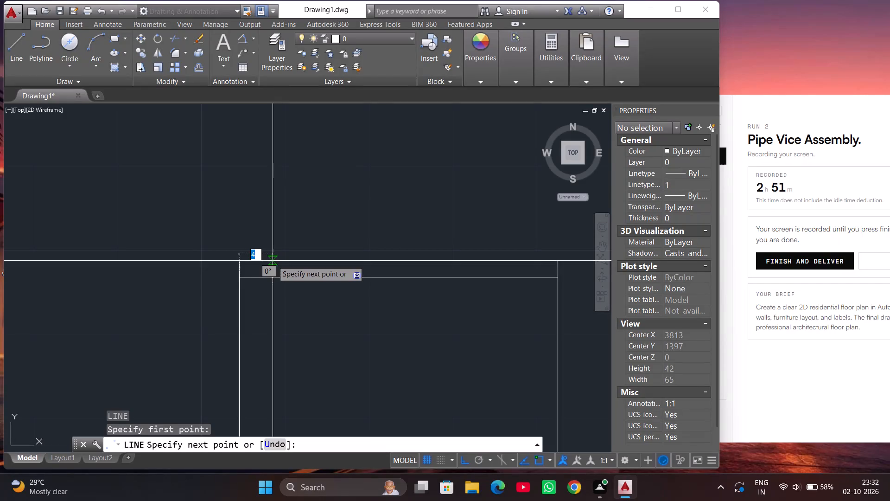
Draw slanted lines across both upper corners, from each end of the 2-offset line to the top edge about 4 inward.
click(273, 261)
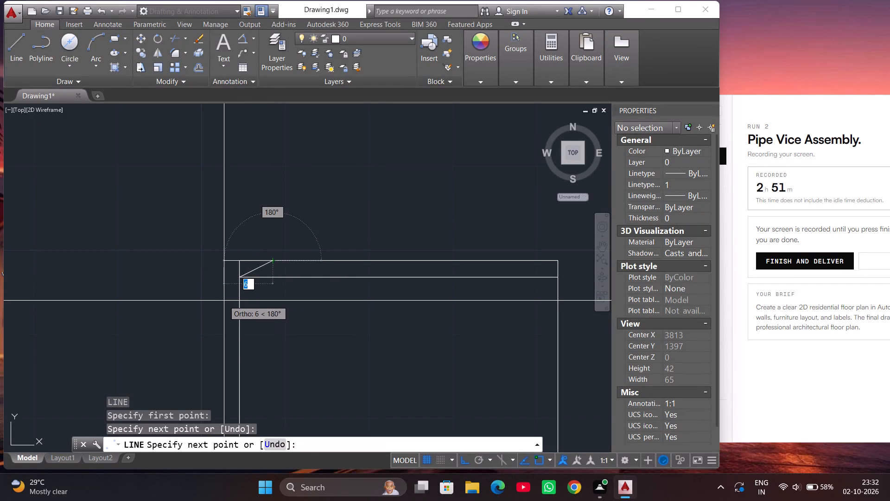
key(Escape)
key(semicolon)
key(Return)
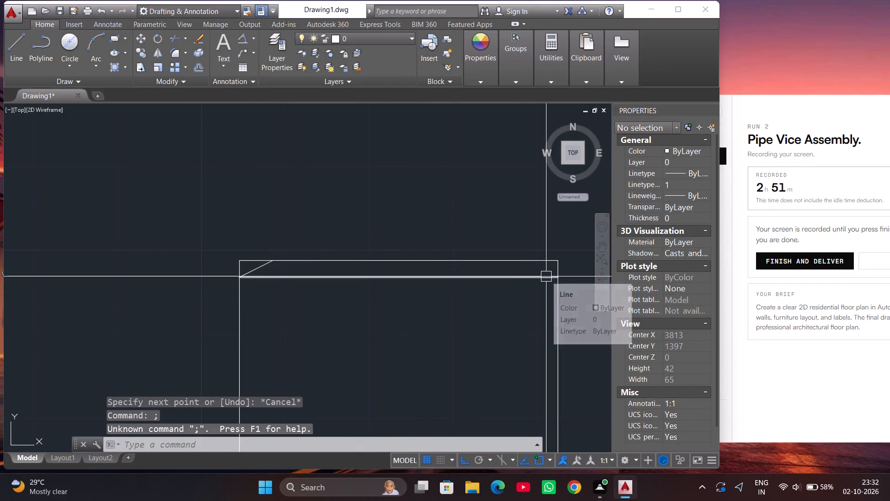
key(Escape)
key(Escape)
key(Escape)
key(l)
key(Return)
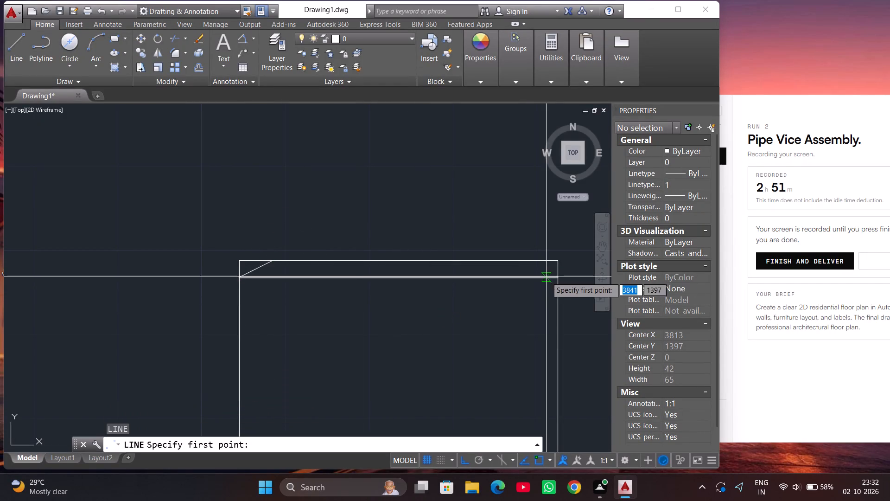
click(559, 276)
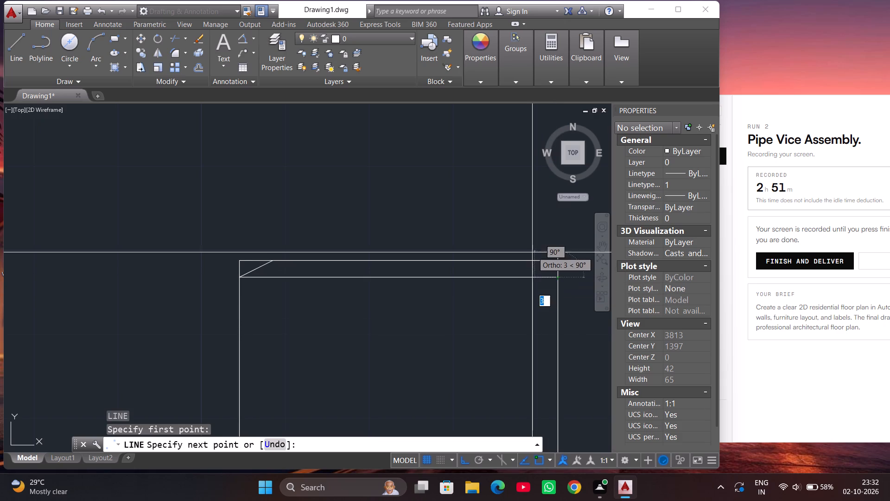
click(527, 259)
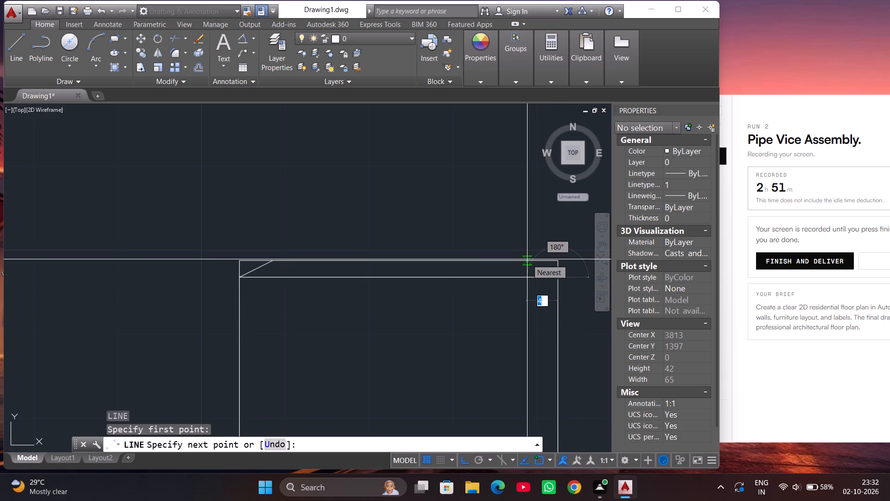
key(Escape)
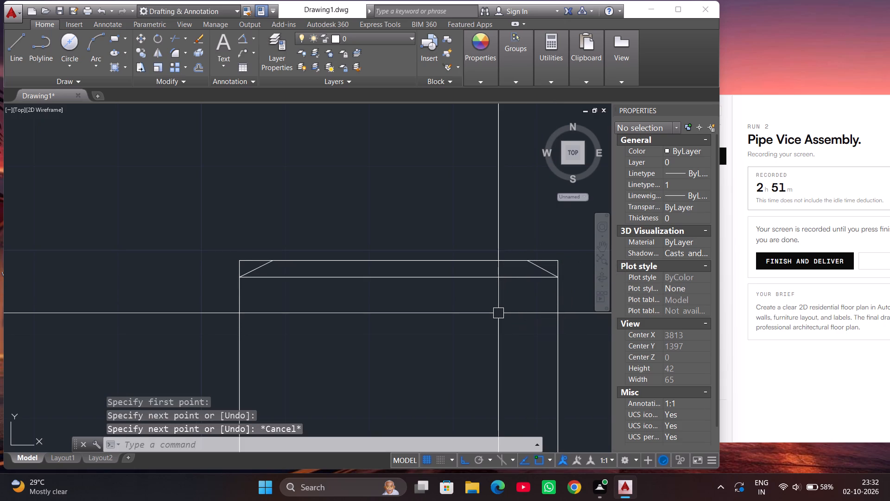
Trim away the top-edge and side-edge stubs outside the two slanted lines so both upper corners are chamfered.
text(tr)
key(Return)
key(Return)
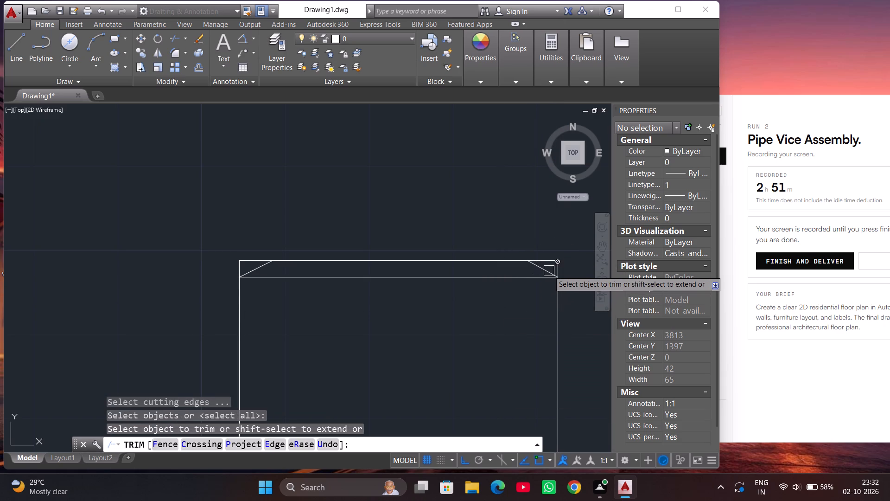
click(550, 263)
click(555, 264)
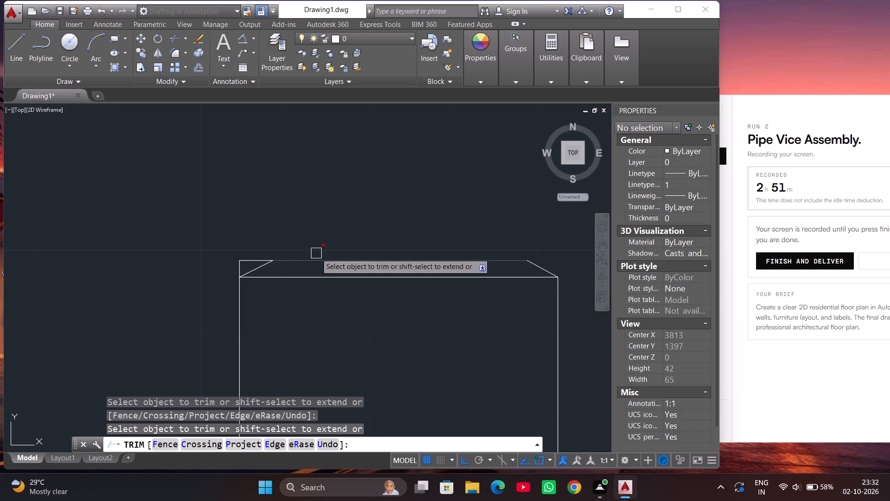
click(247, 255)
click(239, 269)
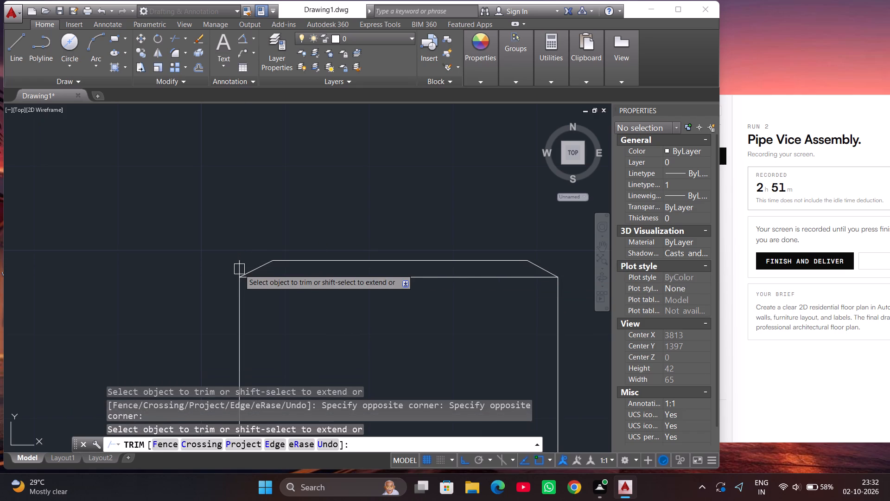
click(239, 269)
key(Escape)
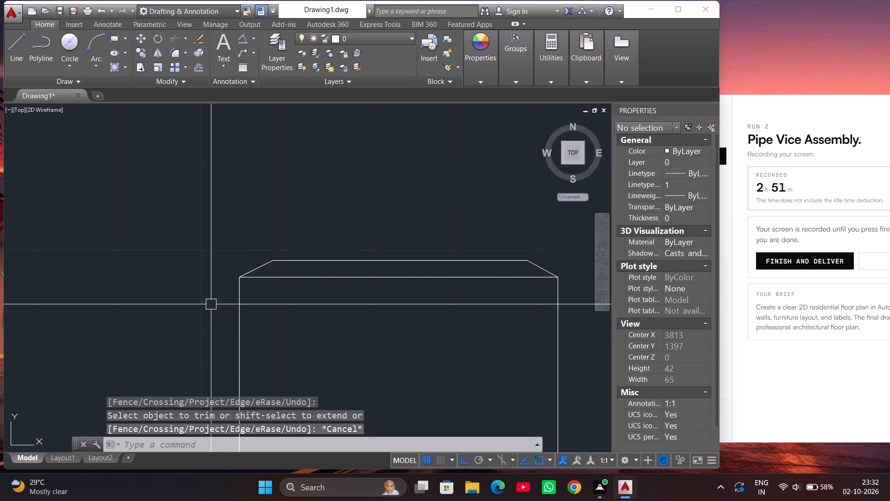
Draw a vertical centre line through the middle of the part, running slightly past its top and bottom edges.
scroll(252, 297, up, 1)
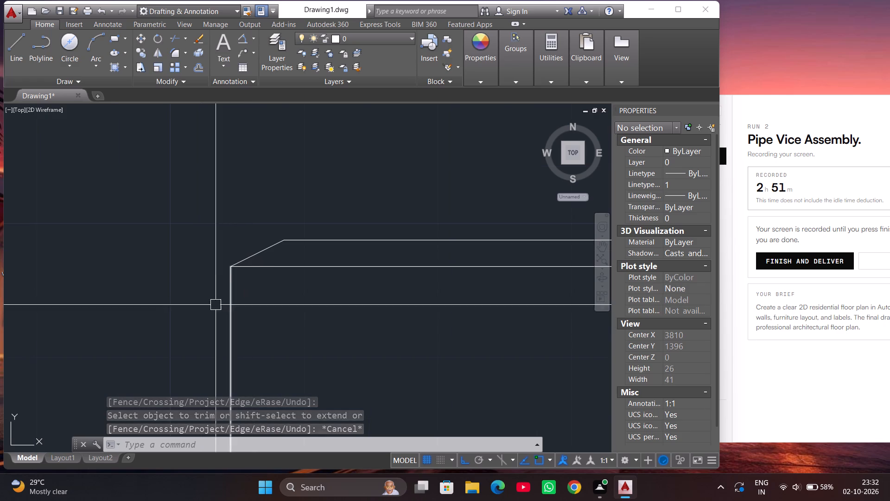
scroll(167, 299, down, 1)
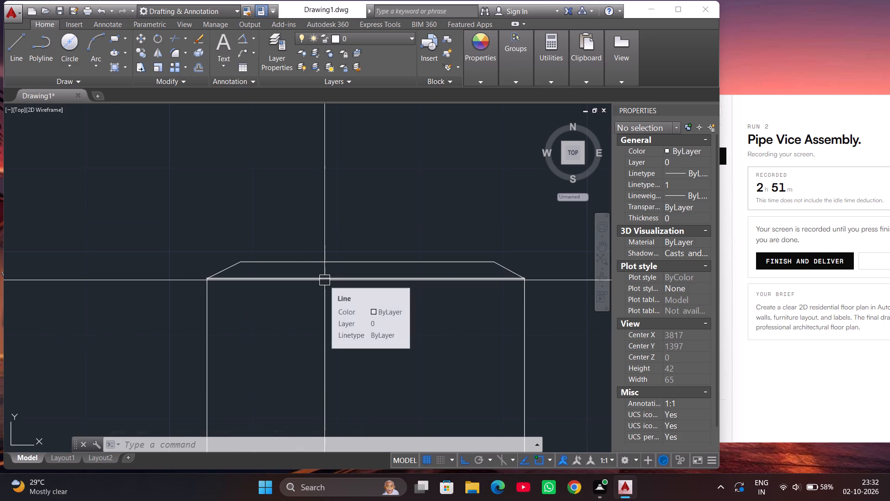
key(l)
key(Return)
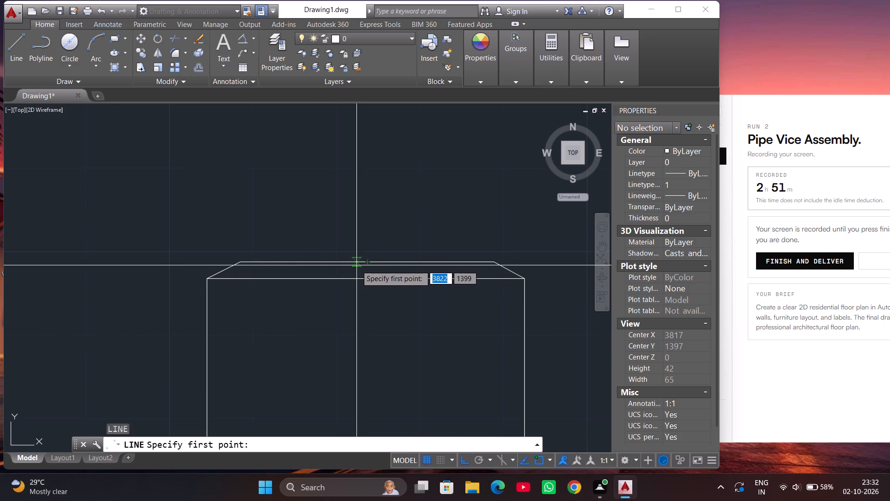
click(367, 233)
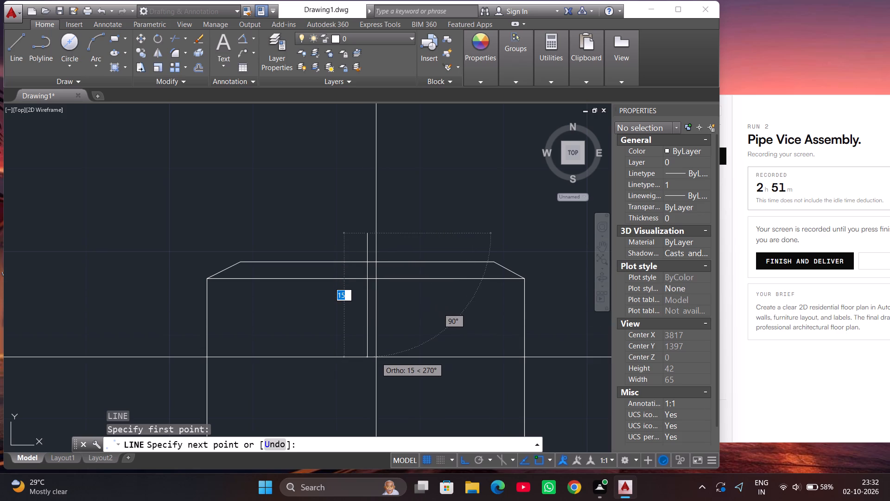
scroll(376, 357, down, 2)
scroll(354, 217, down, 2)
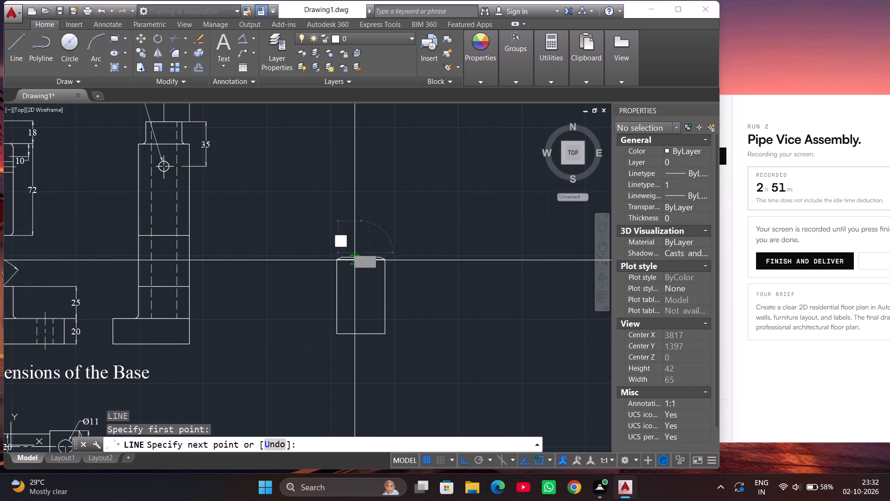
click(362, 344)
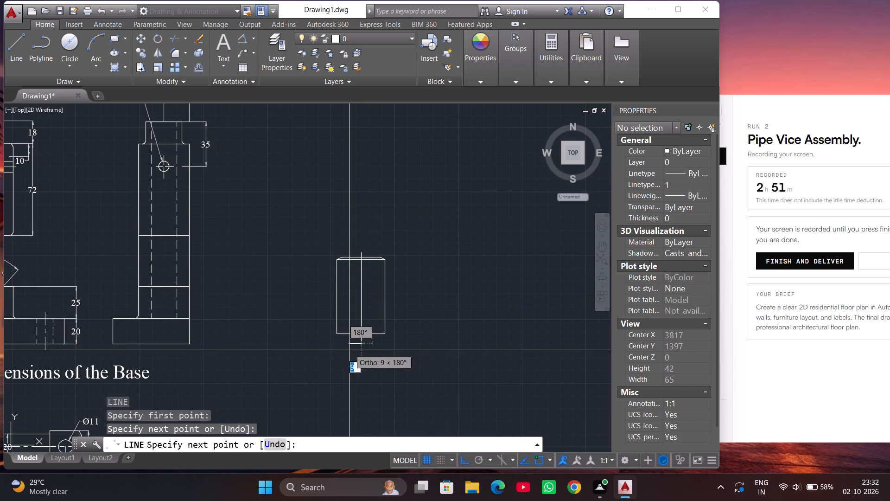
key(Escape)
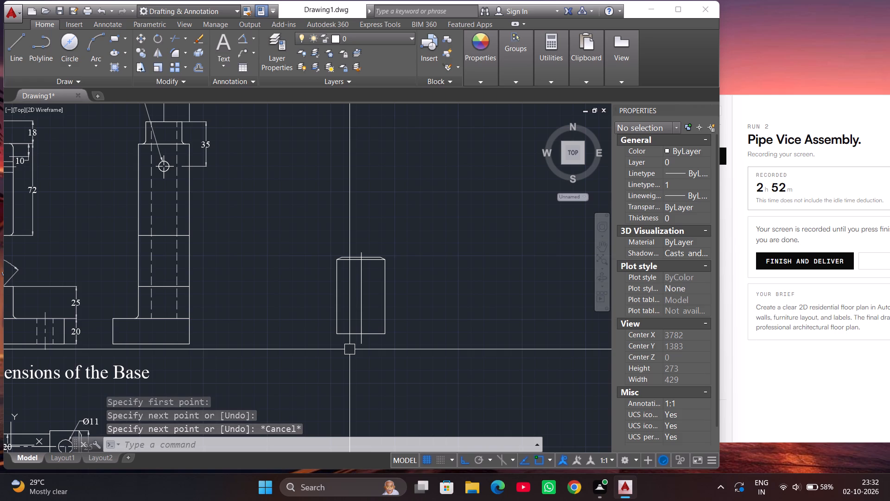
Offset the chamfered part's top edge 20 downward into the outline.
scroll(337, 389, down, 1)
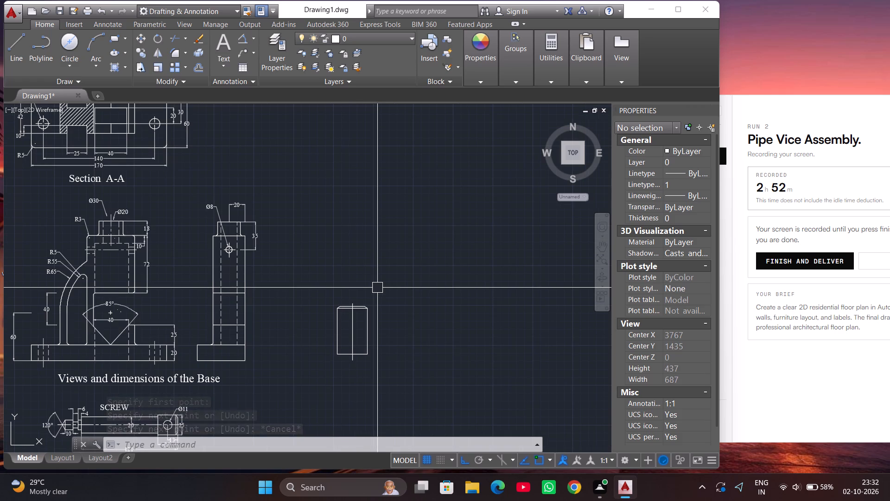
scroll(378, 277, up, 1)
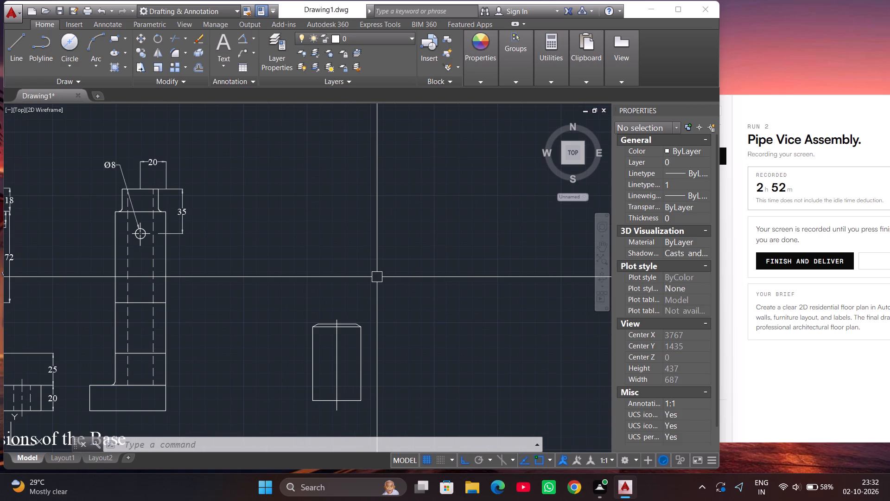
scroll(329, 397, up, 2)
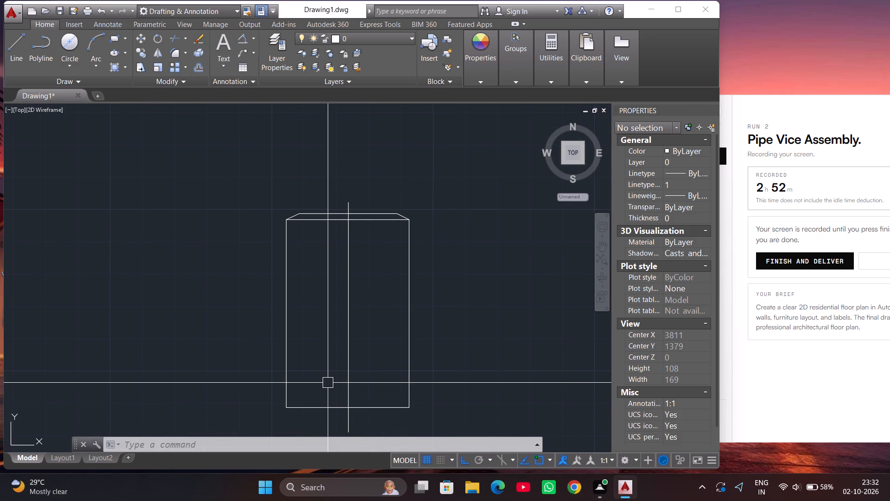
text(of)
key(Return)
key(Return)
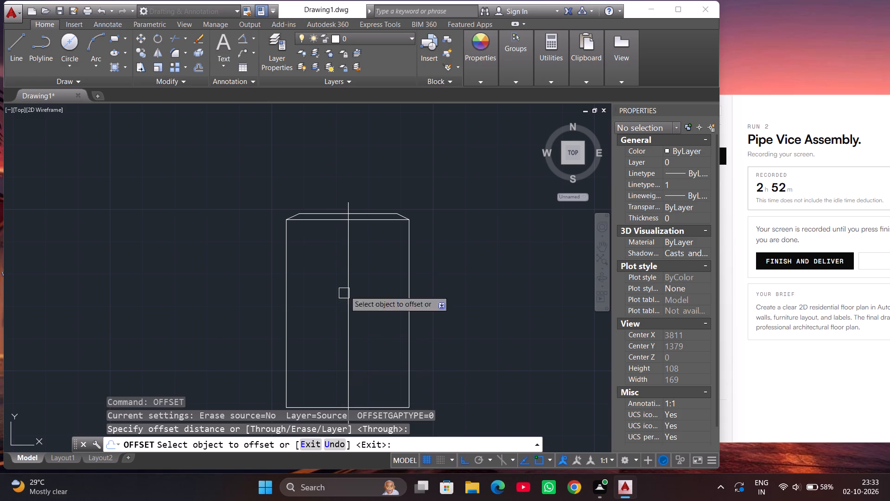
click(378, 211)
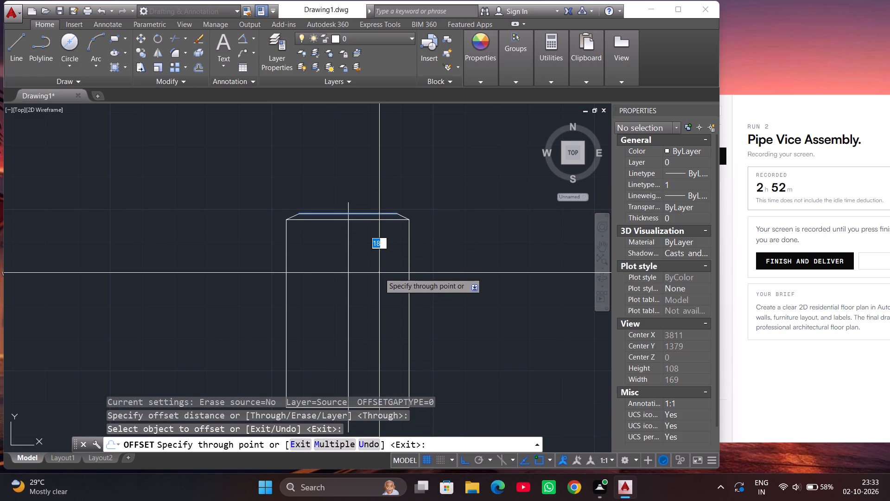
text(20)
key(Return)
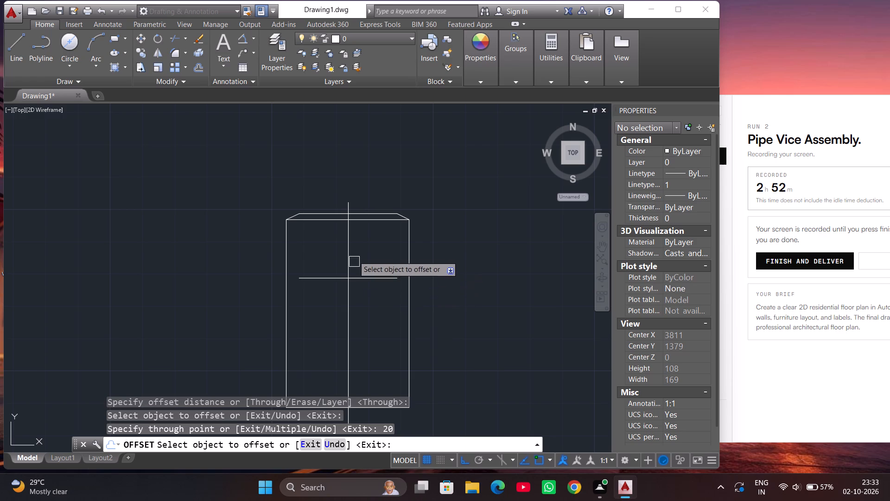
Offset the part's left vertical edge 3.5 inward.
scroll(353, 251, down, 1)
scroll(320, 374, up, 2)
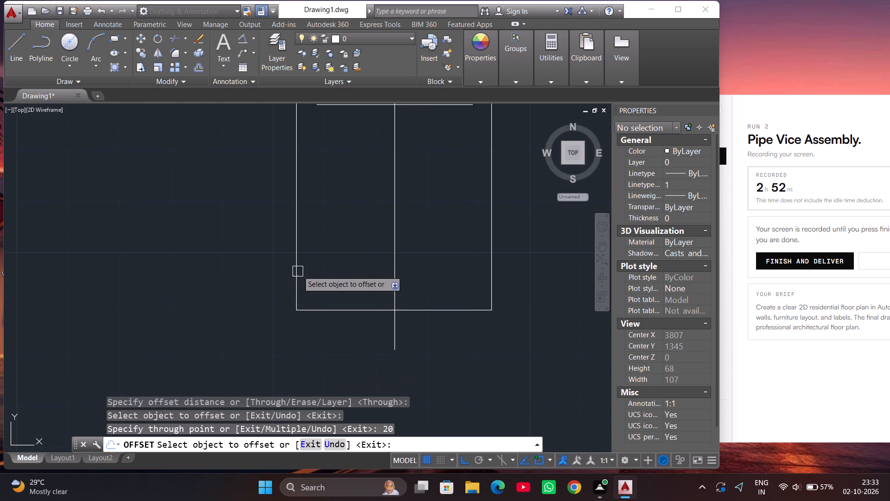
click(299, 270)
scroll(316, 270, up, 1)
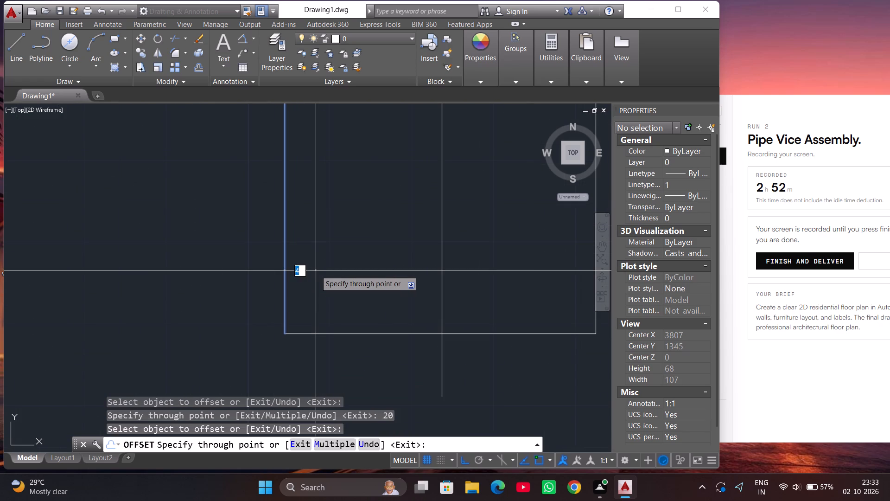
key(3)
key(period)
key(5)
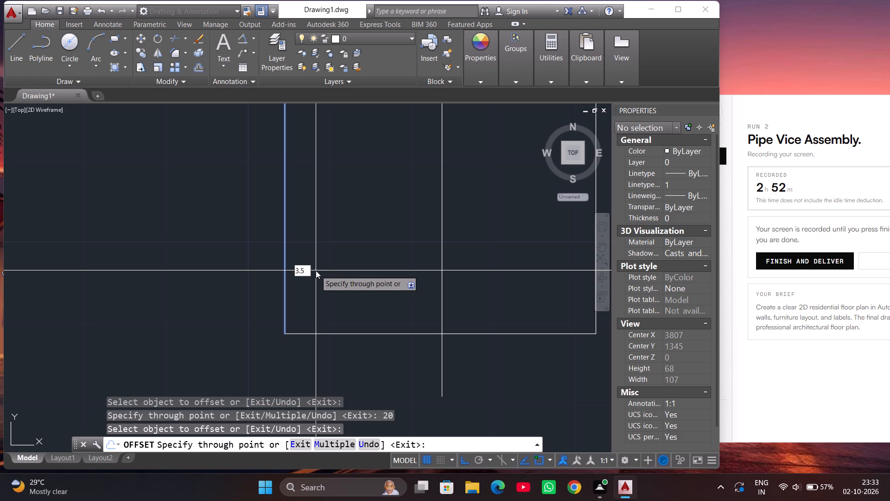
key(Return)
Offset the new inner vertical line successively toward the centre line, adding four more parallel lines 2.5 apart.
click(316, 270)
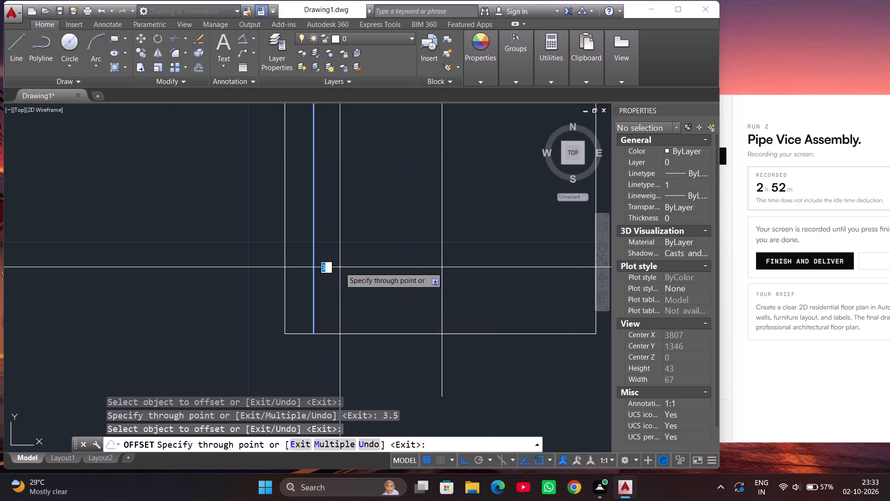
text(2.5)
key(Return)
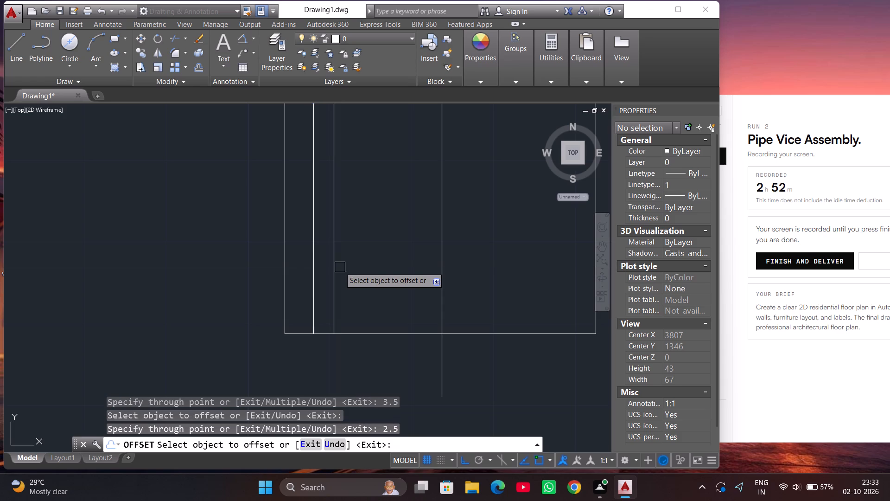
click(332, 267)
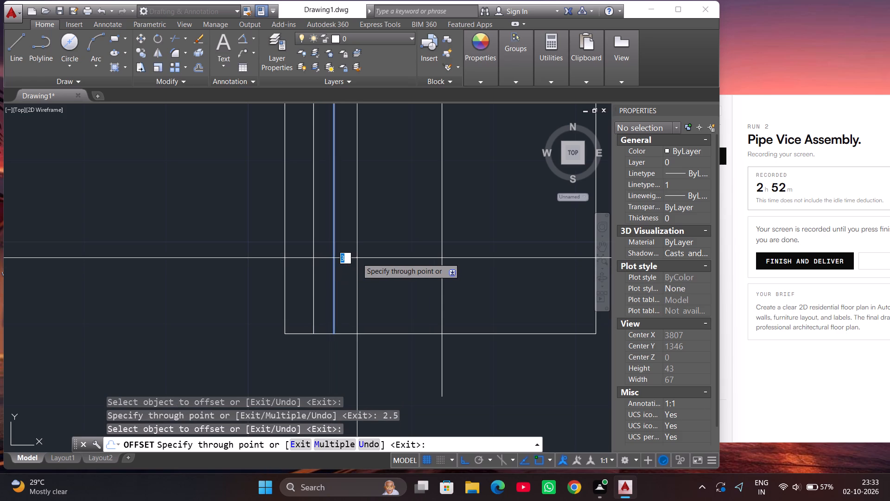
key(2)
text(.5)
key(Return)
click(357, 258)
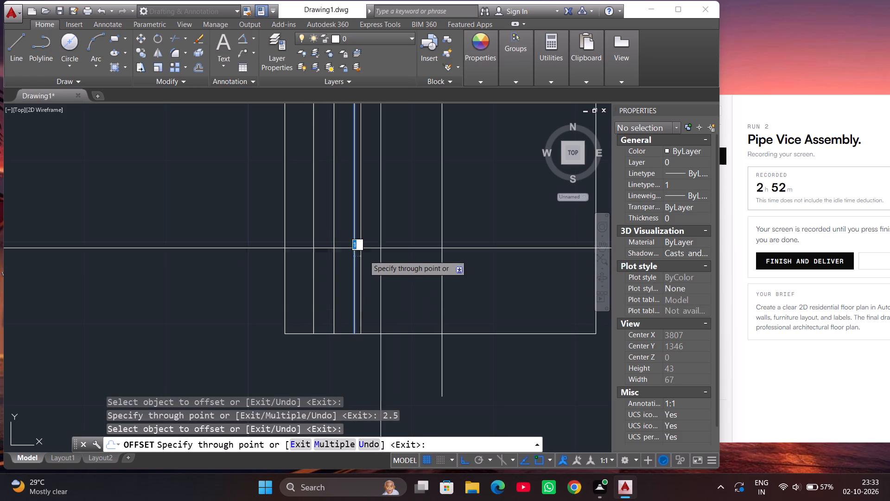
key(2)
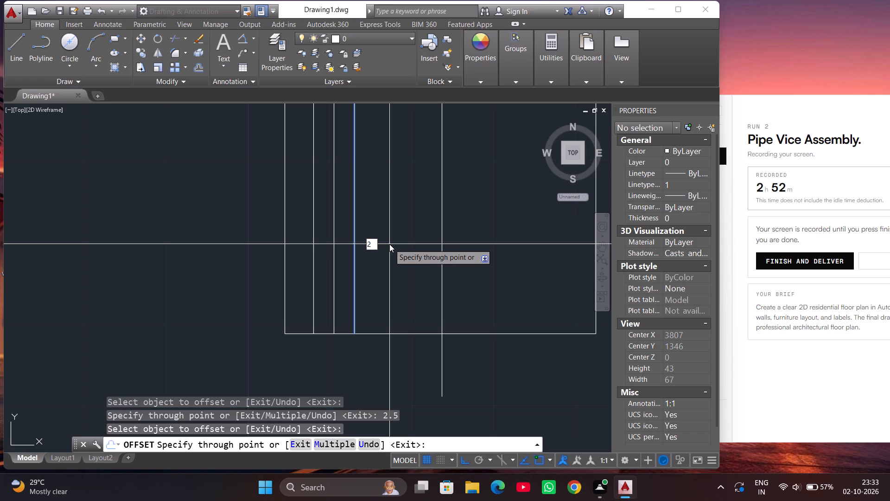
text(.5)
key(Return)
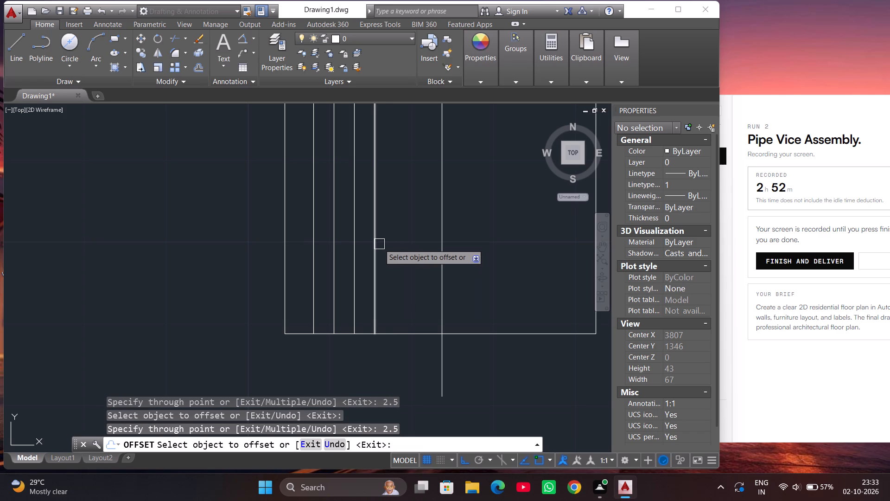
click(379, 244)
text(2.5)
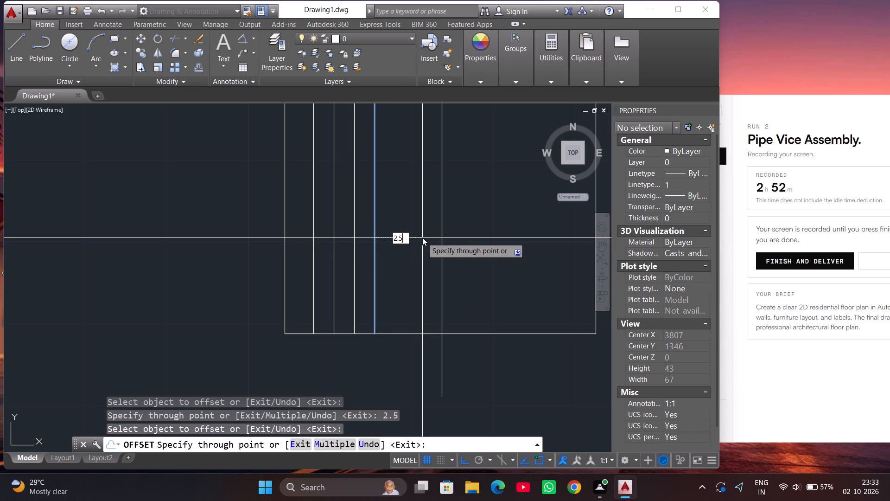
key(Return)
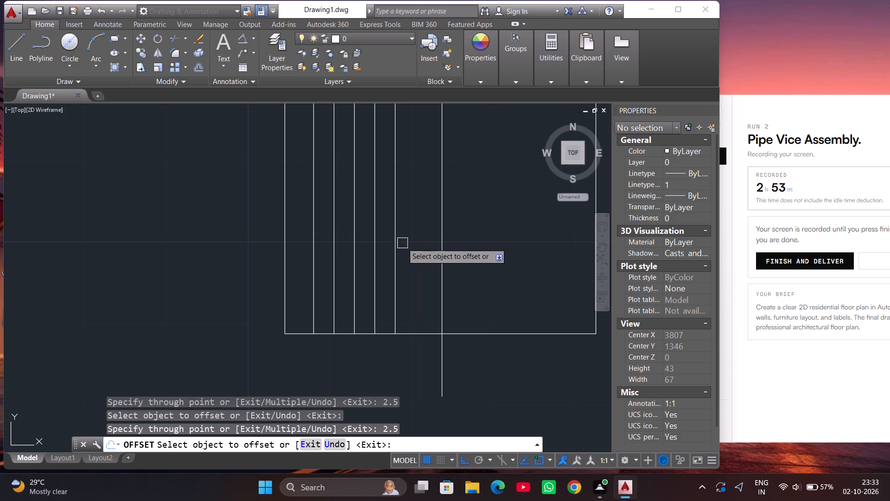
Continue offsetting the innermost left-side vertical line toward the centre line, adding two more parallel lines 2.5 apart.
click(397, 243)
text(2.5)
key(Return)
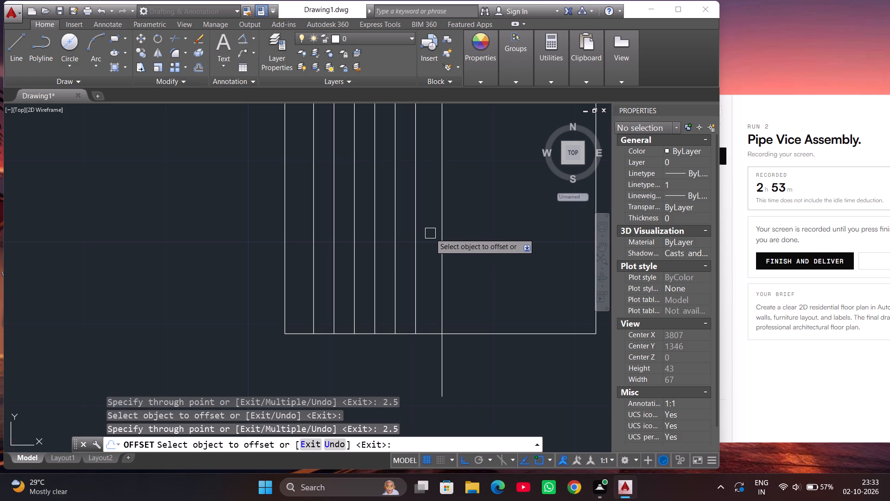
click(414, 234)
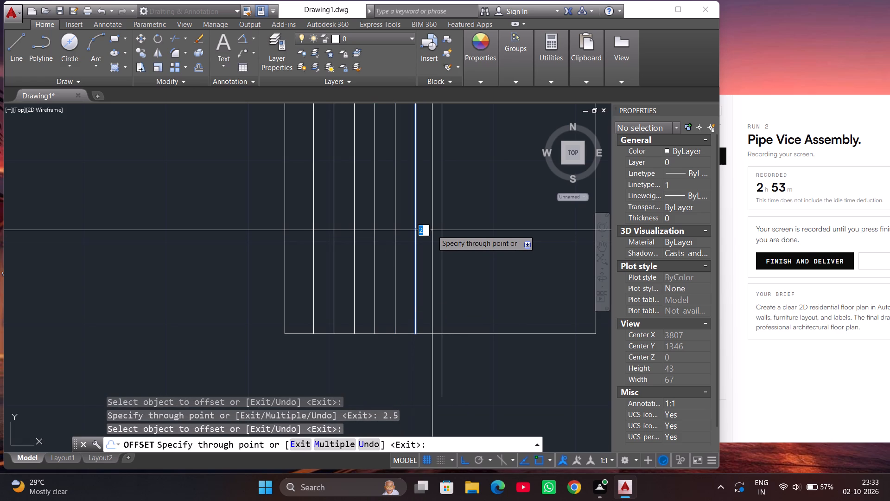
text(2.5)
key(Return)
Offset the chamfered part's right vertical edge 3.5 inward.
scroll(307, 279, down, 1)
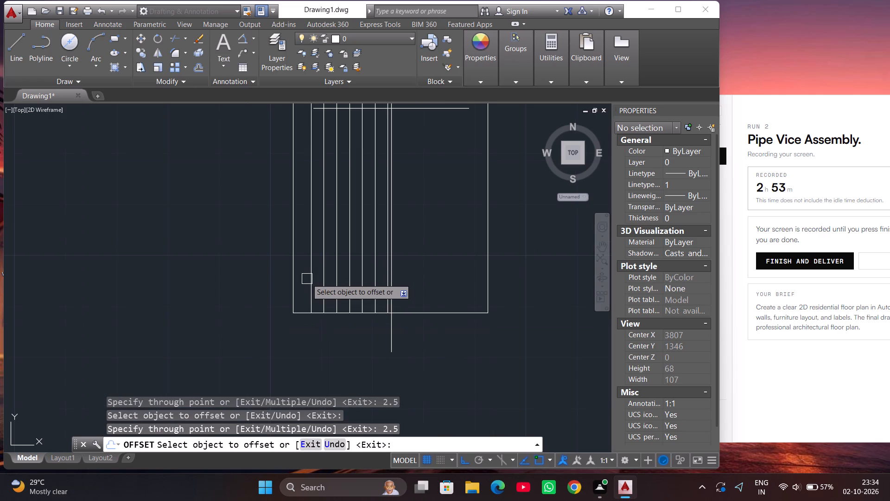
scroll(307, 279, down, 1)
click(423, 276)
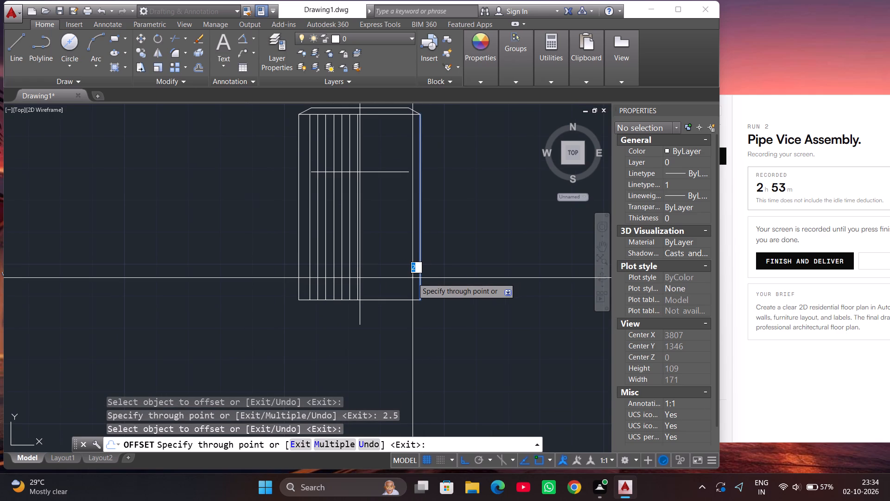
text(3.5)
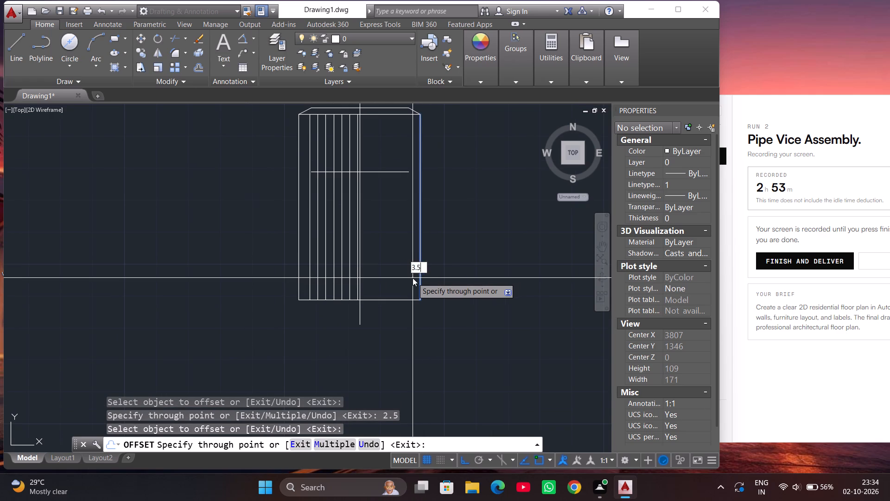
key(Return)
Offset the new right inner vertical line successively toward the centre line, adding six parallel lines 2.5 apart.
click(413, 278)
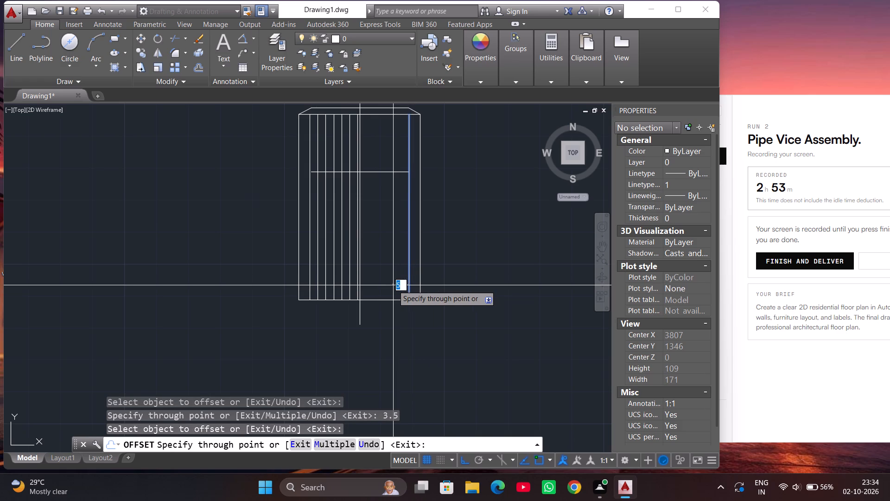
text(2/)
key(BackSpace)
text(.5)
key(Return)
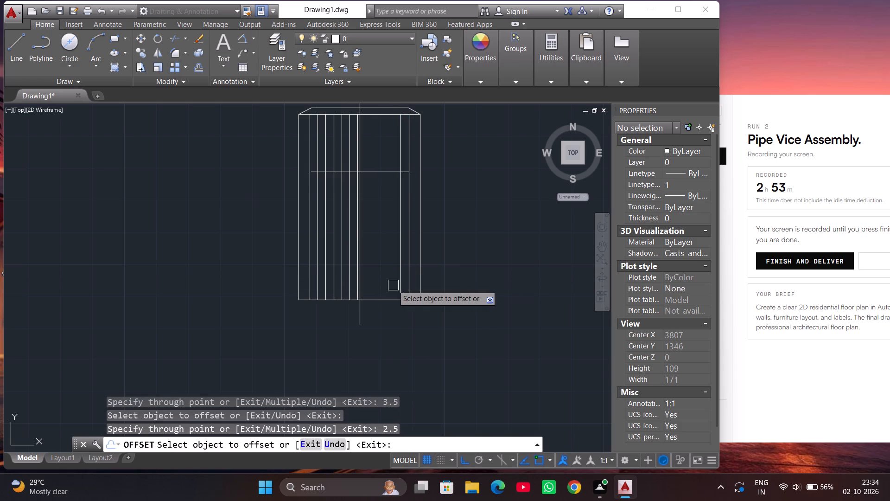
click(405, 278)
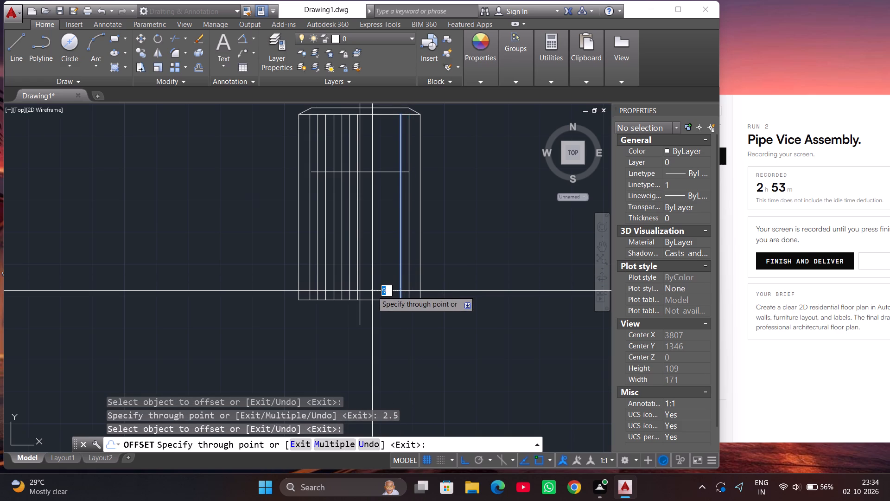
text(2.5)
key(Return)
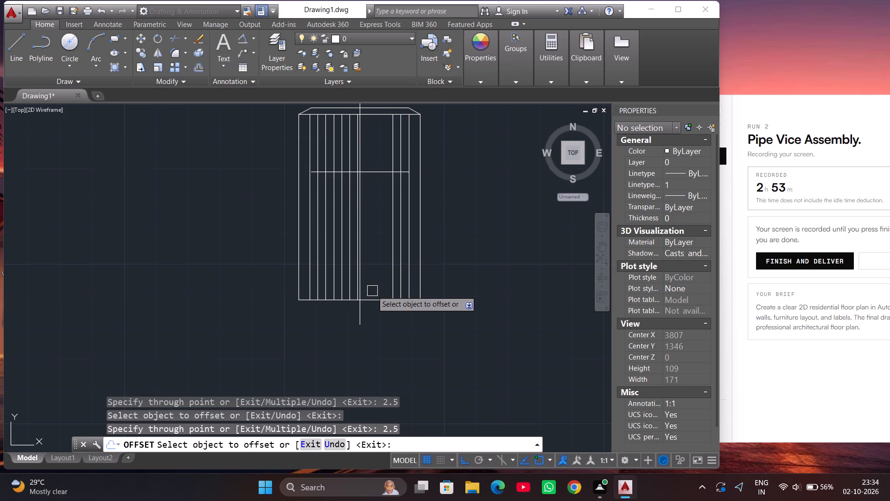
click(394, 280)
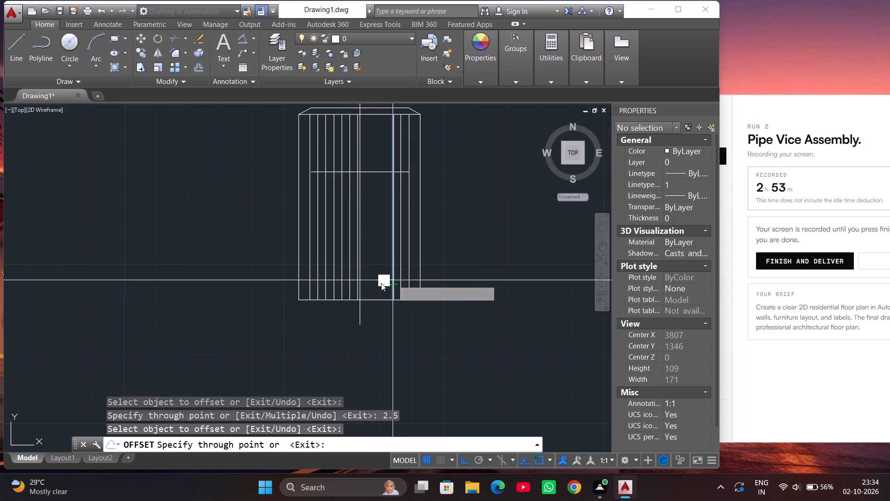
text(2.5)
key(Return)
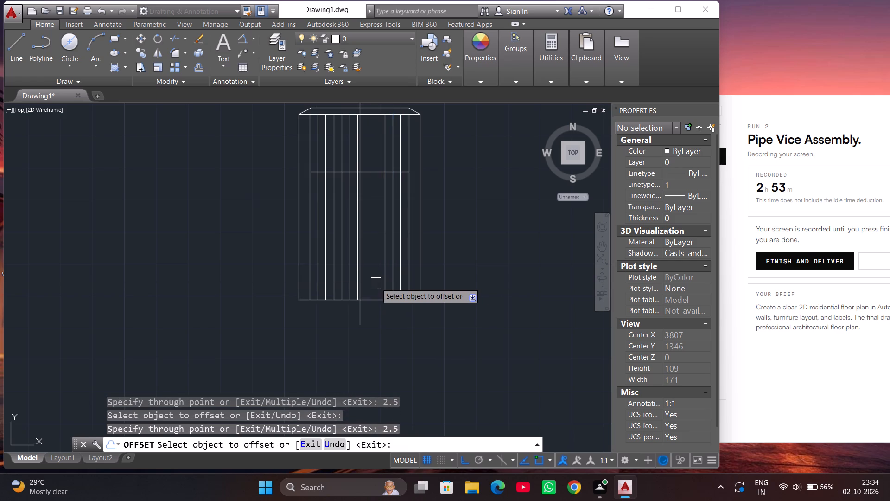
click(388, 275)
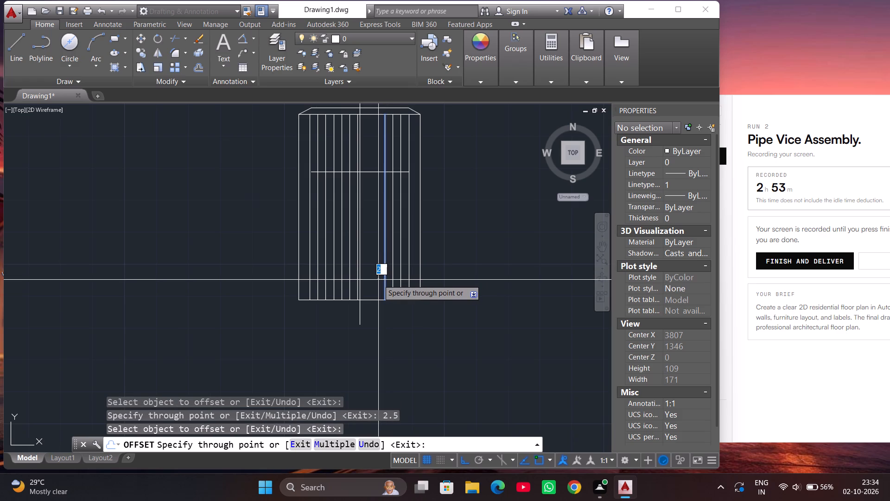
text(2.5)
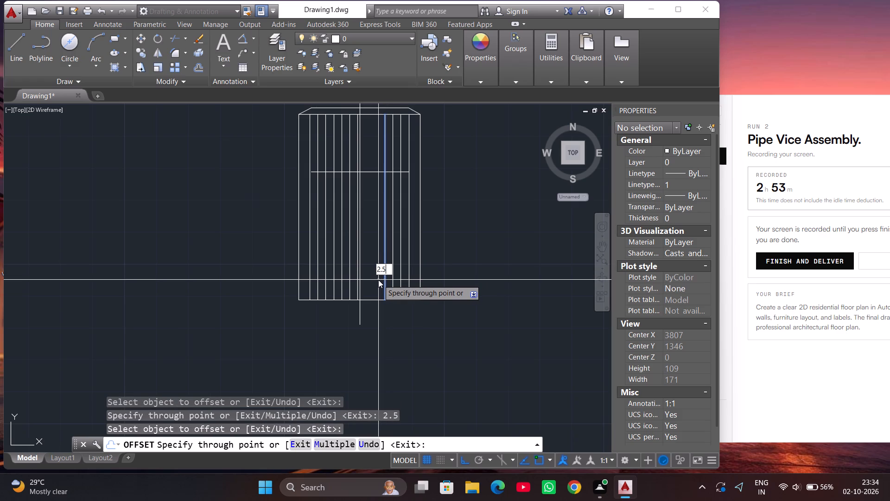
key(Return)
click(378, 280)
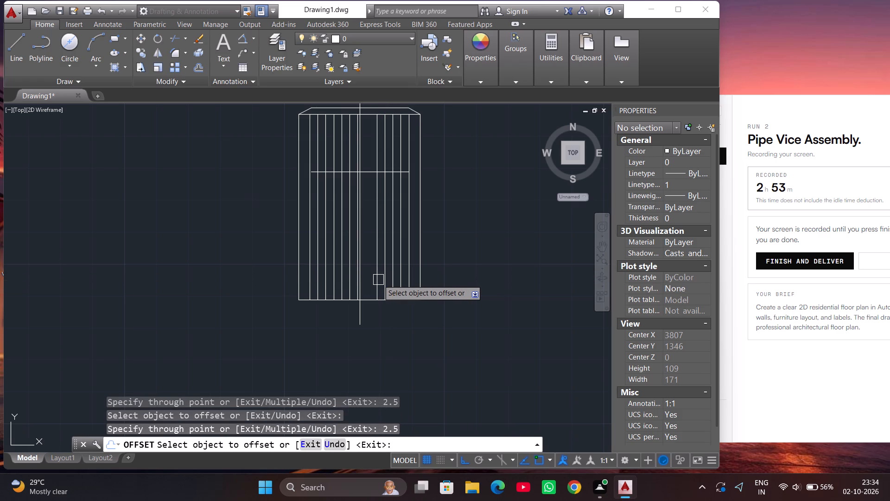
text(2.5)
key(Return)
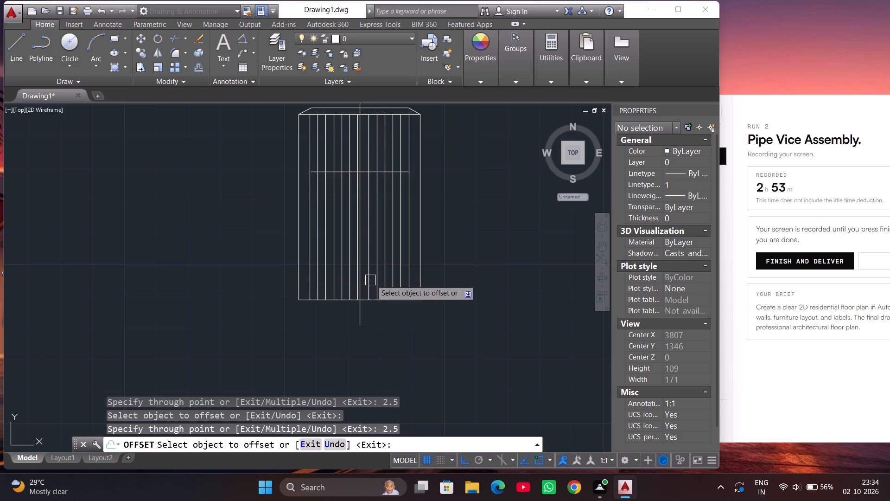
click(371, 279)
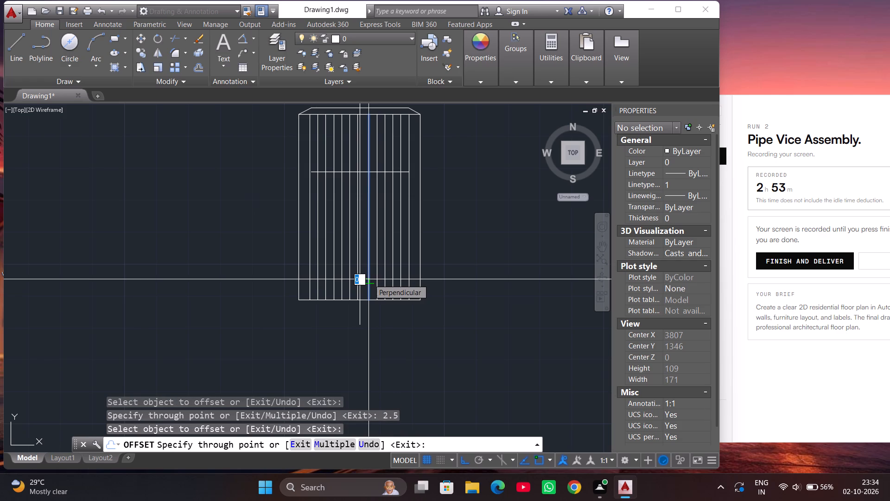
key(2)
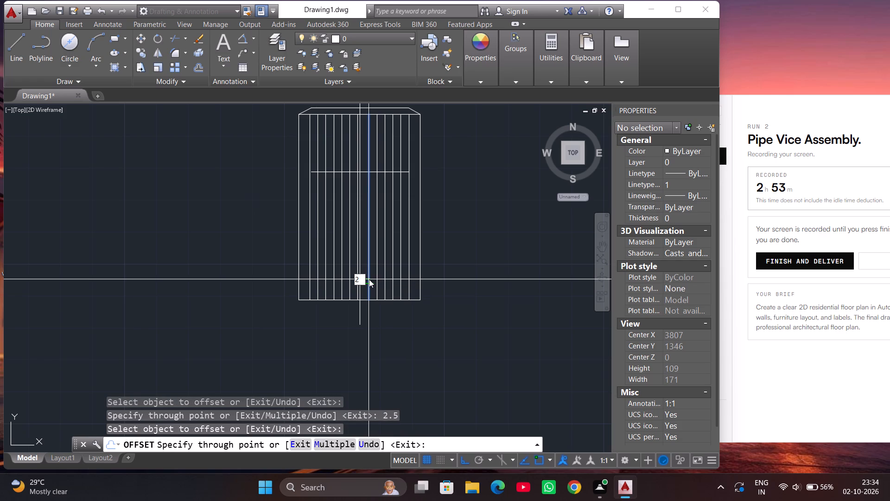
text(.5)
key(Return)
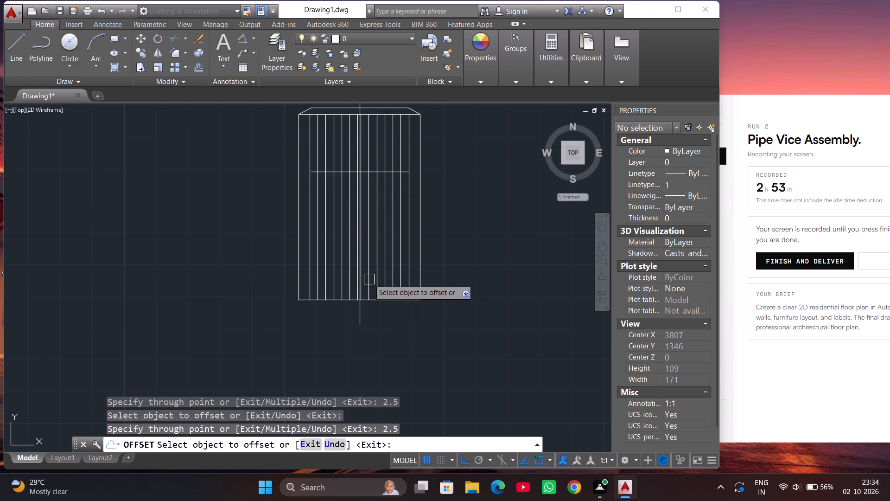
Offset the part's bottom edge successively upward into the outline, adding six parallel horizontal lines 2.5 apart.
scroll(367, 282, up, 2)
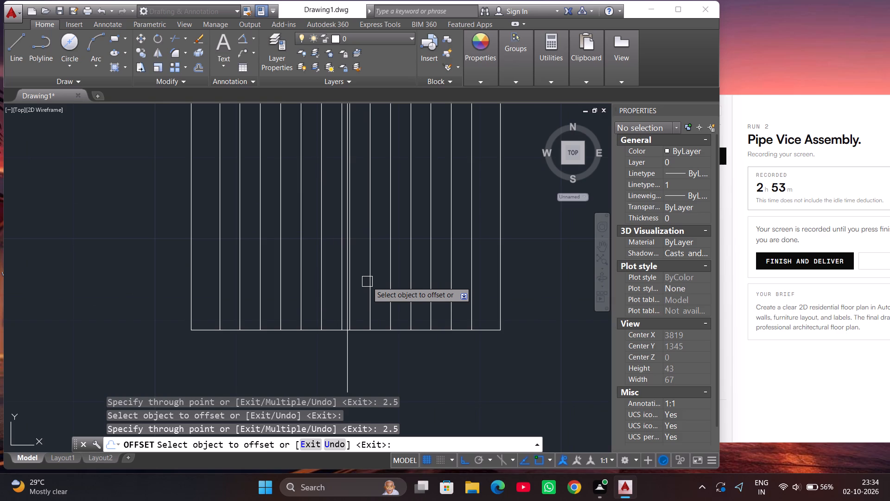
click(292, 332)
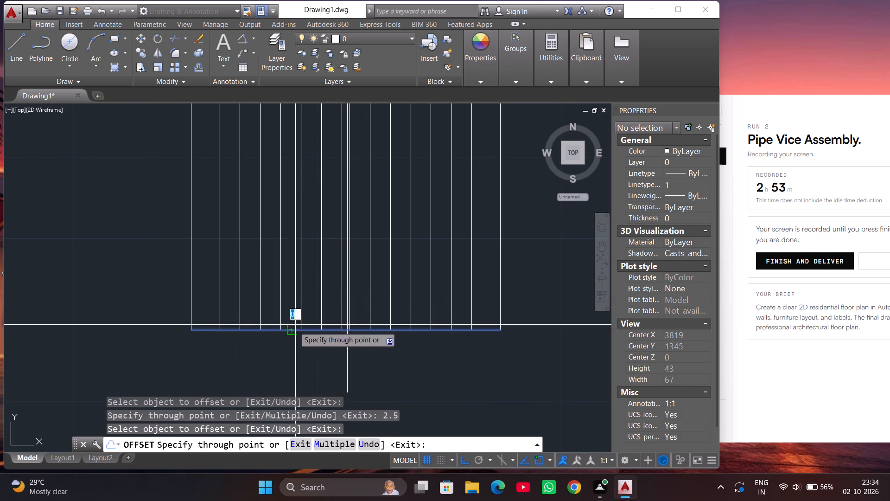
text(2.5)
key(Return)
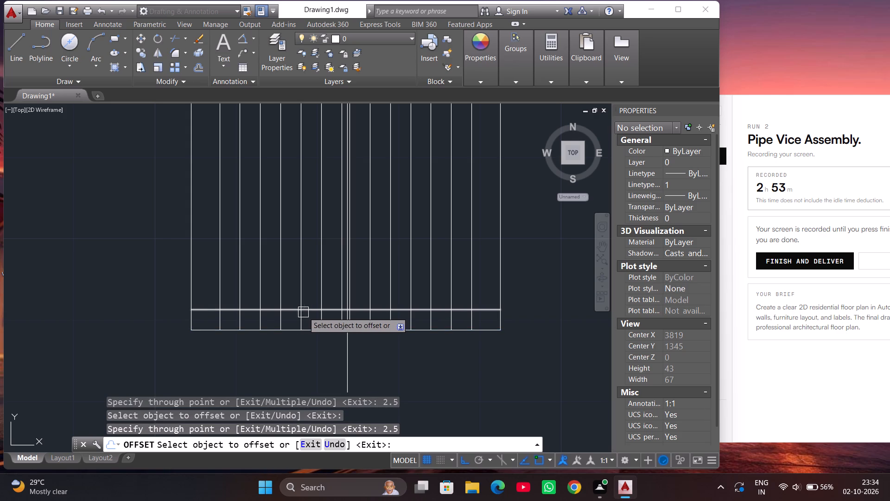
click(309, 309)
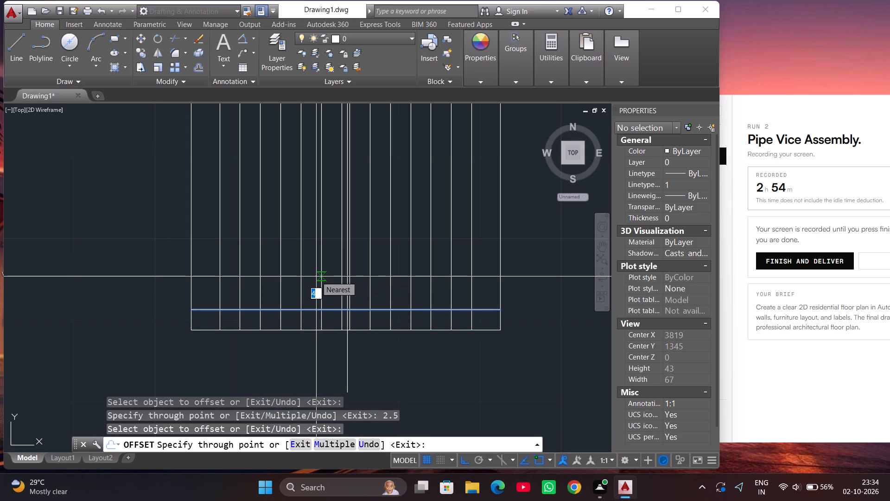
key(2)
text(.5)
key(Return)
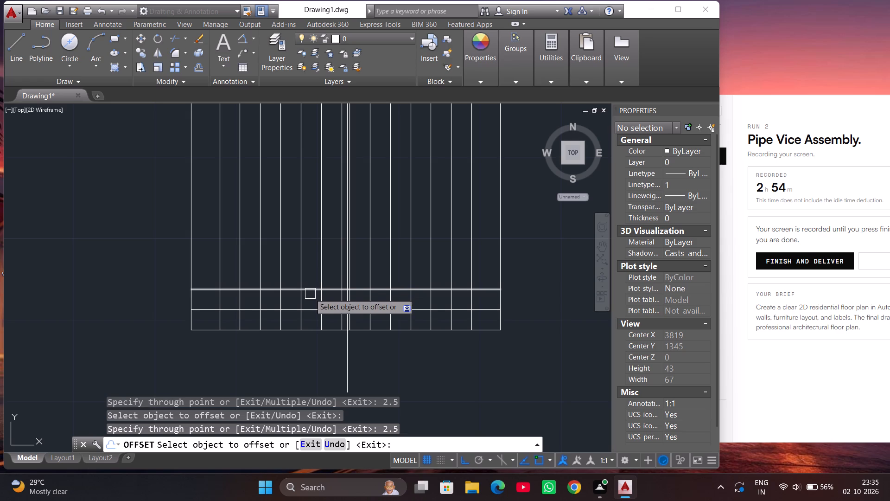
click(310, 292)
text(2.)
key(5)
key(Return)
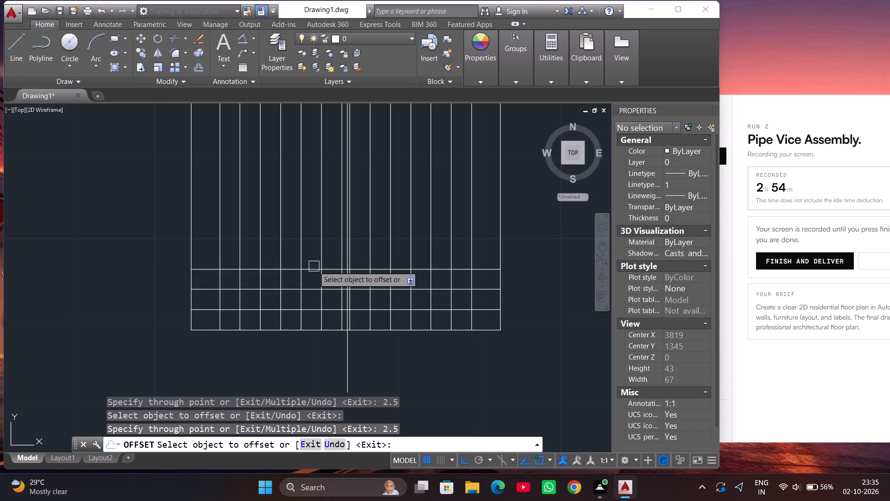
click(314, 266)
text(2.5)
key(Return)
click(311, 246)
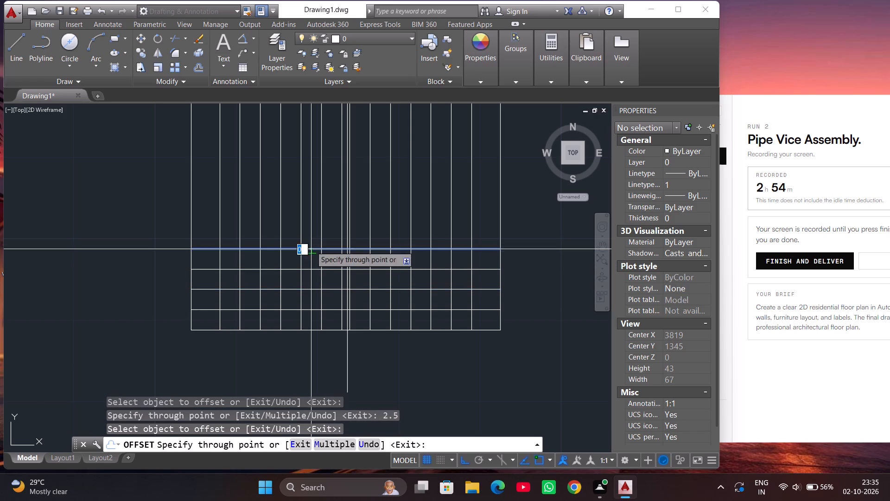
text(2.5)
key(Return)
click(314, 228)
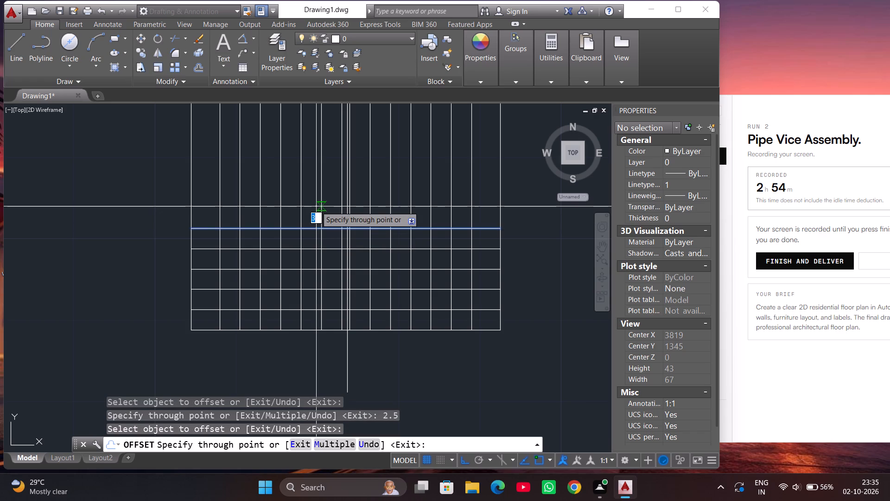
text(2.5)
key(Return)
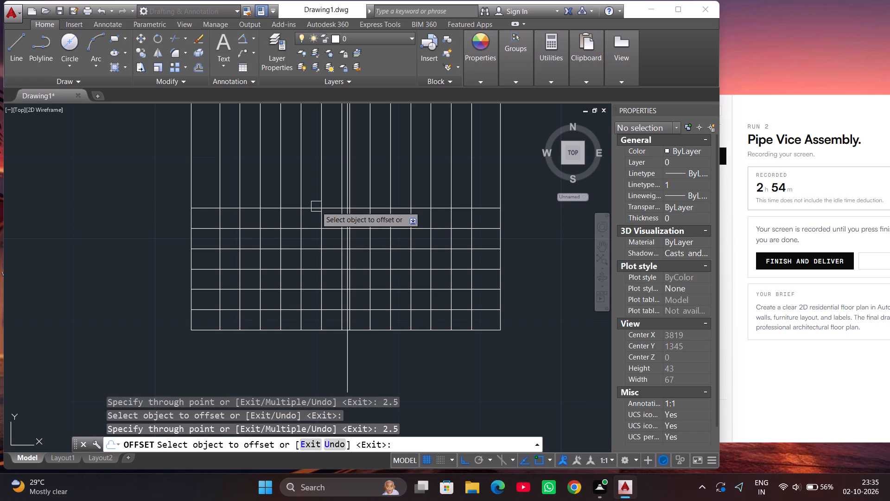
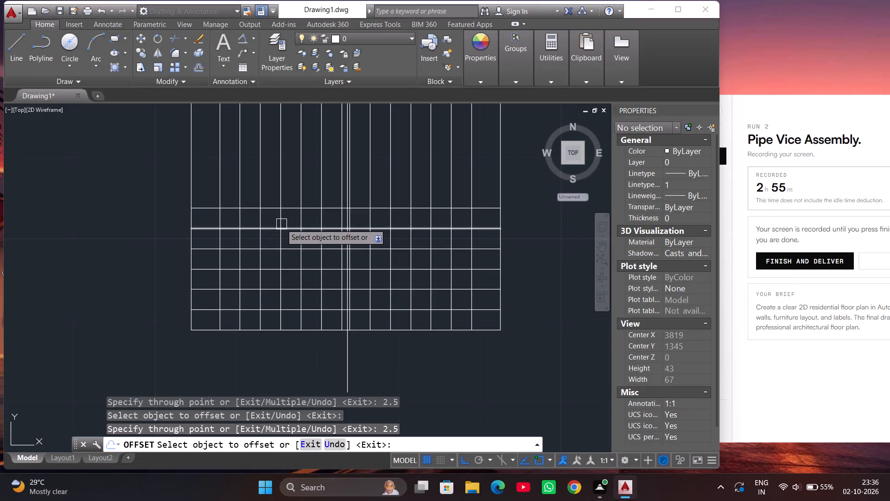
Using all lines as cutting edges, trim out the middle of the two lowest grid rows, the second one column narrower per side.
key(Escape)
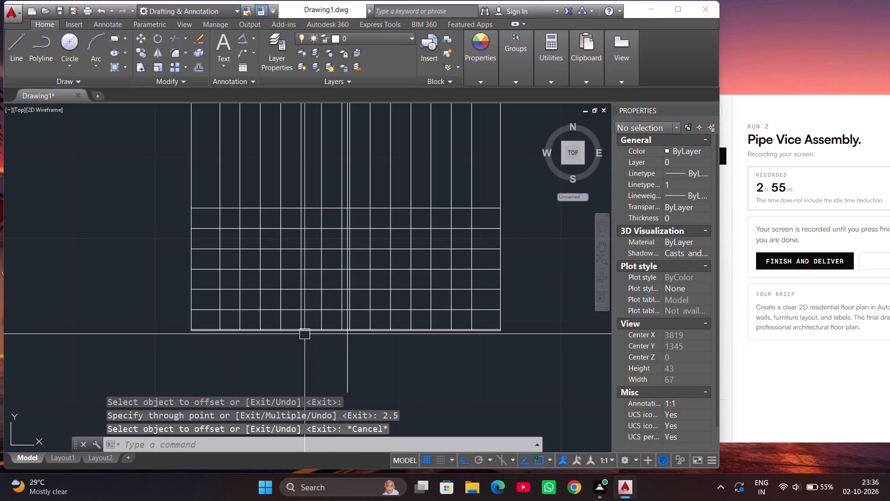
text(tr)
key(Return)
key(Return)
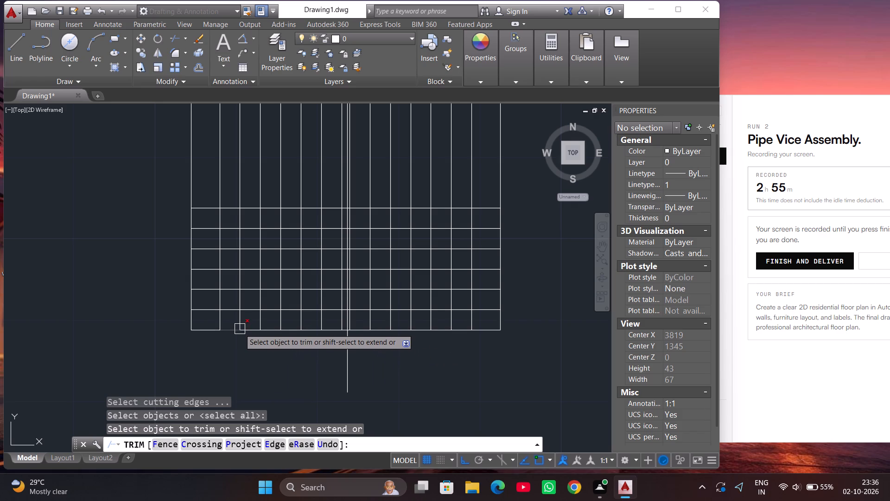
drag(232, 321, 243, 320)
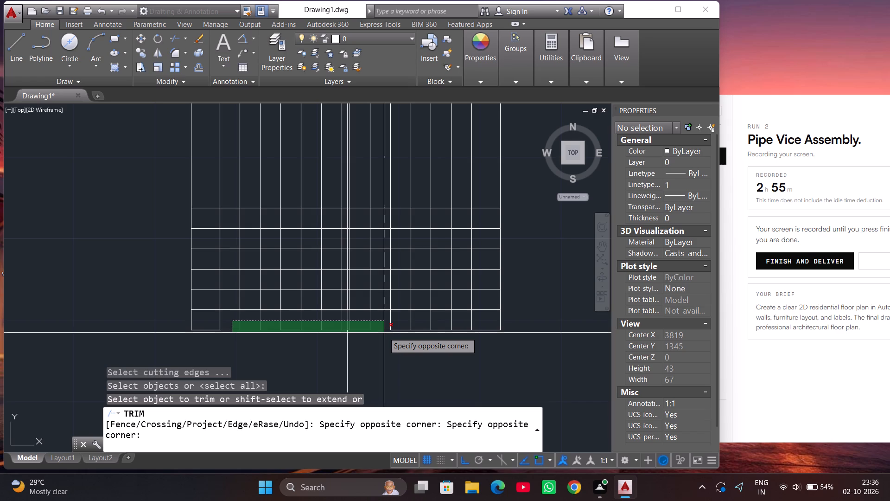
click(458, 334)
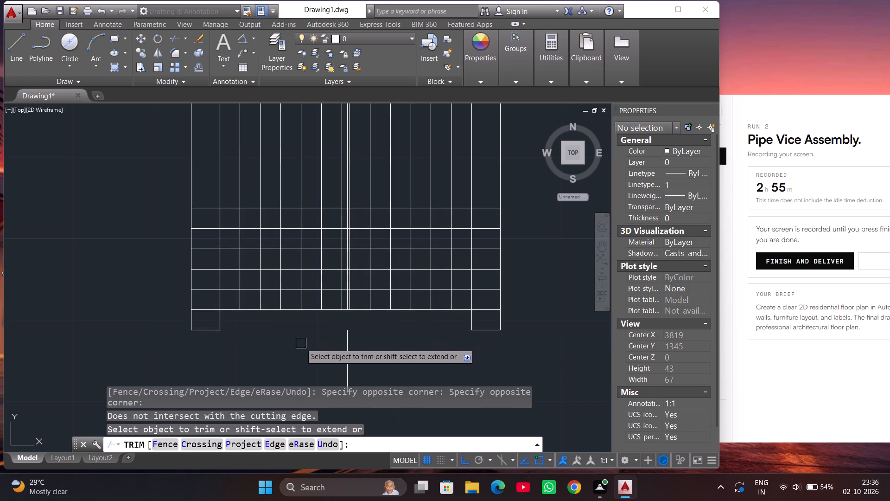
scroll(295, 361, down, 1)
scroll(326, 306, up, 2)
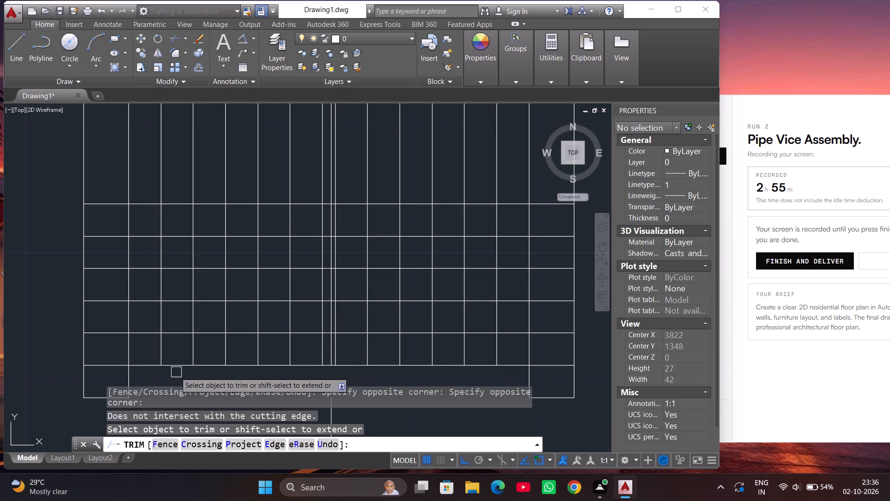
click(185, 354)
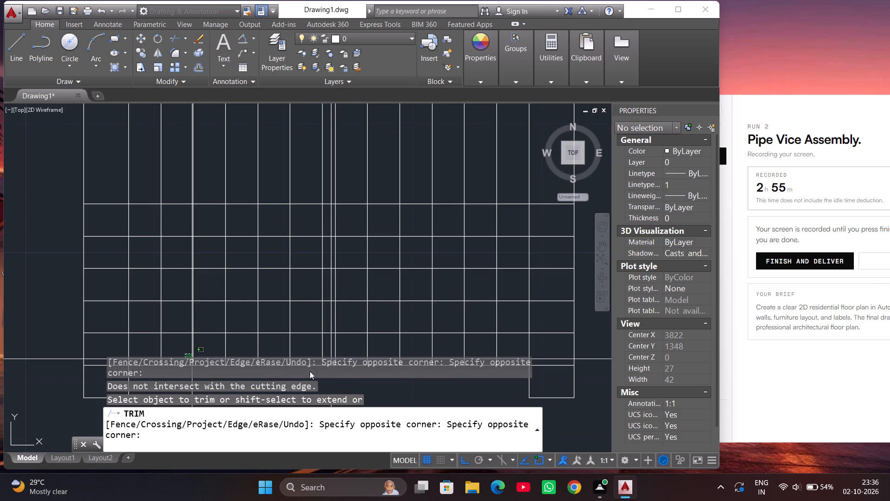
scroll(271, 272, down, 2)
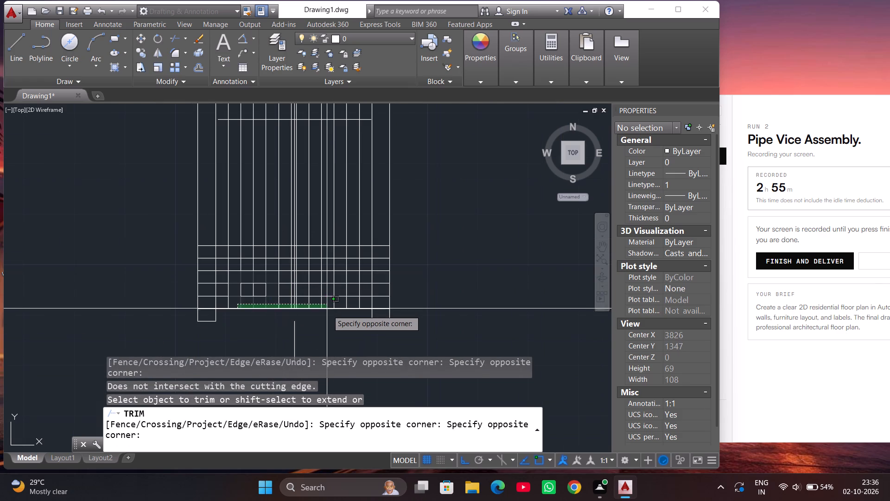
scroll(331, 313, up, 2)
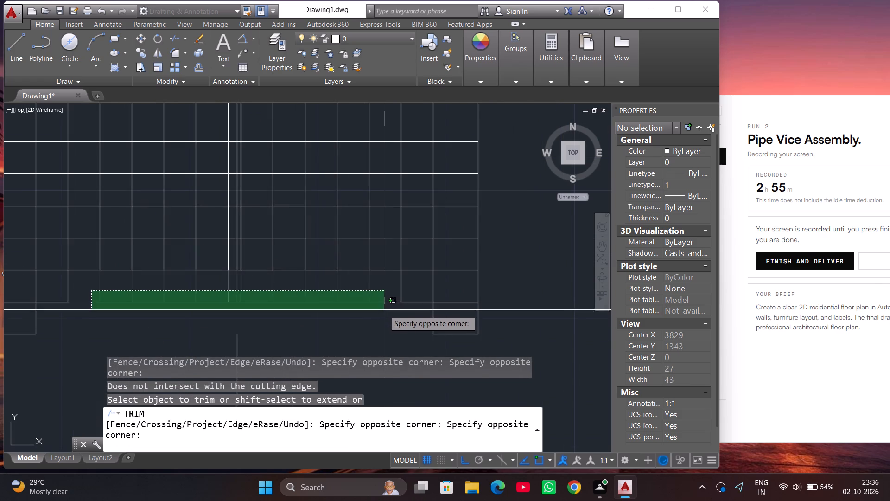
click(385, 313)
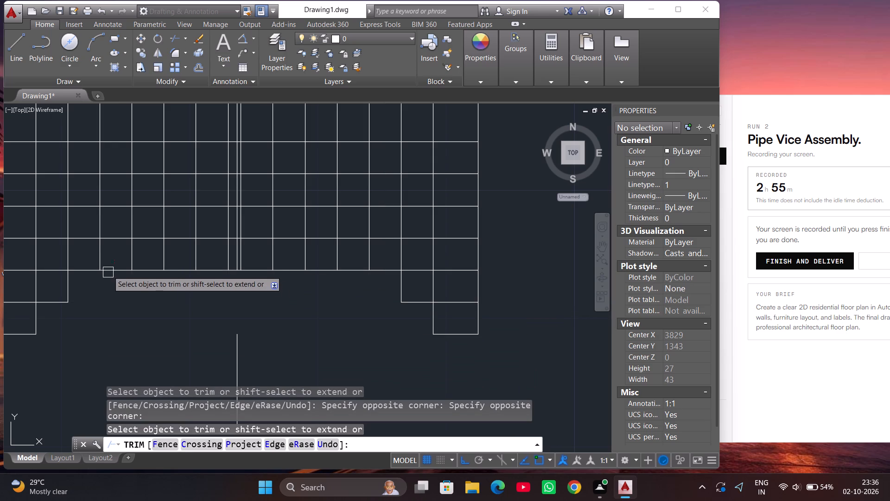
Trim out the middle of the third to sixth grid rows, narrowing by one column per side each row, forming a symmetric stepped opening.
drag(115, 257, 123, 262)
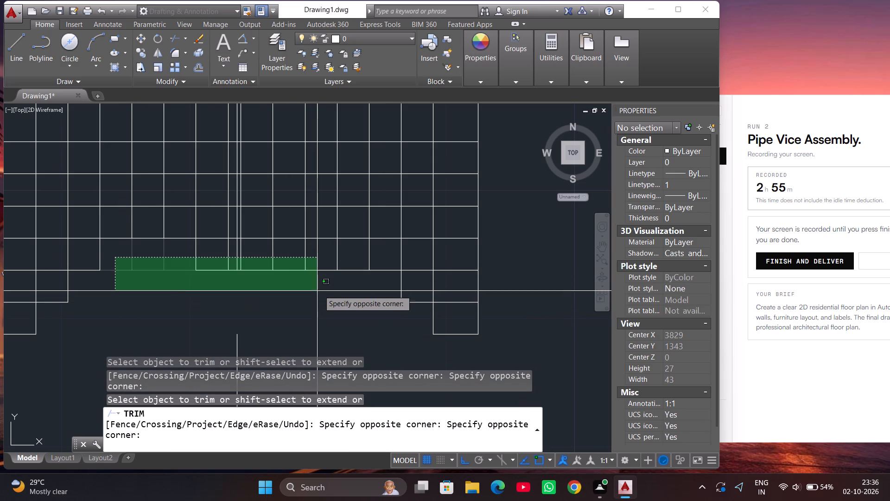
click(352, 287)
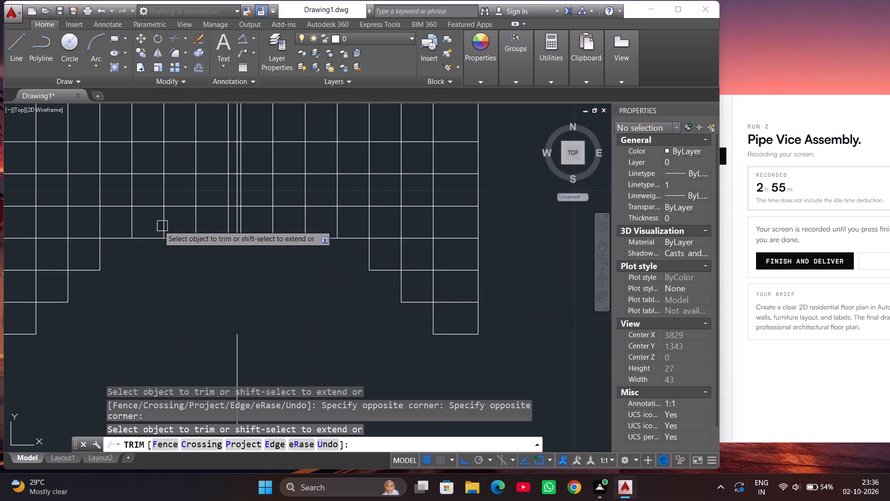
click(152, 225)
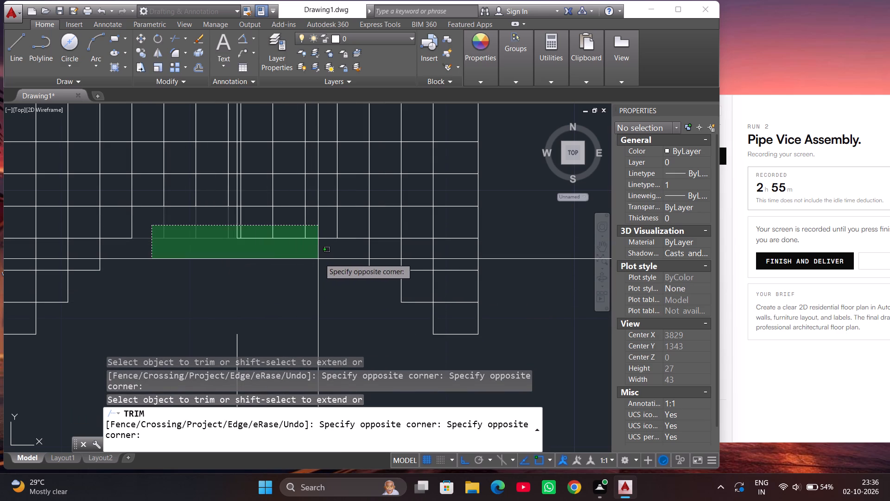
click(349, 255)
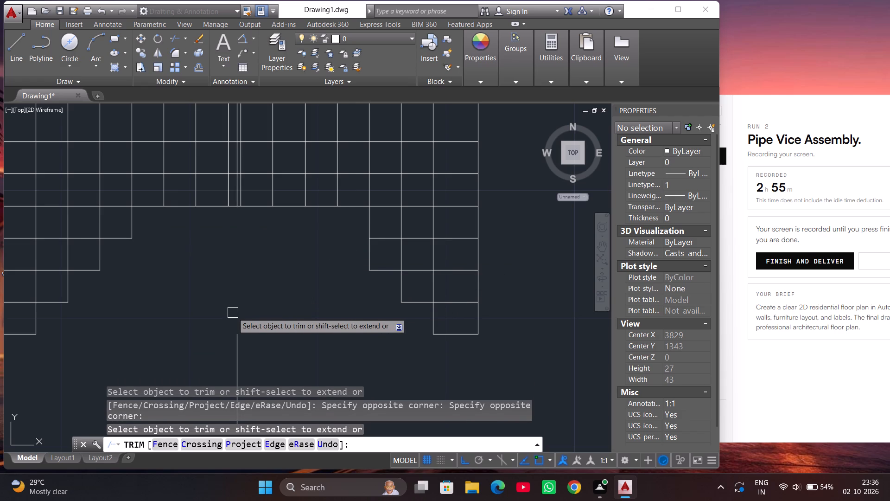
key(ctrl+z)
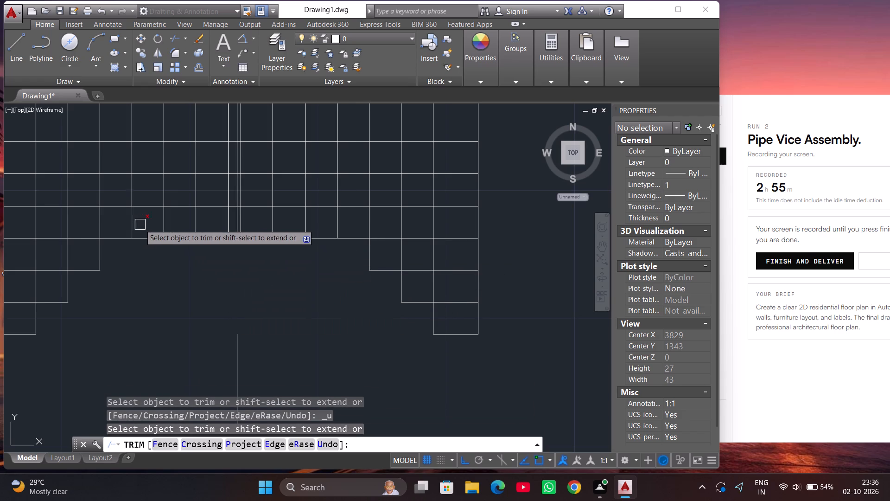
click(144, 225)
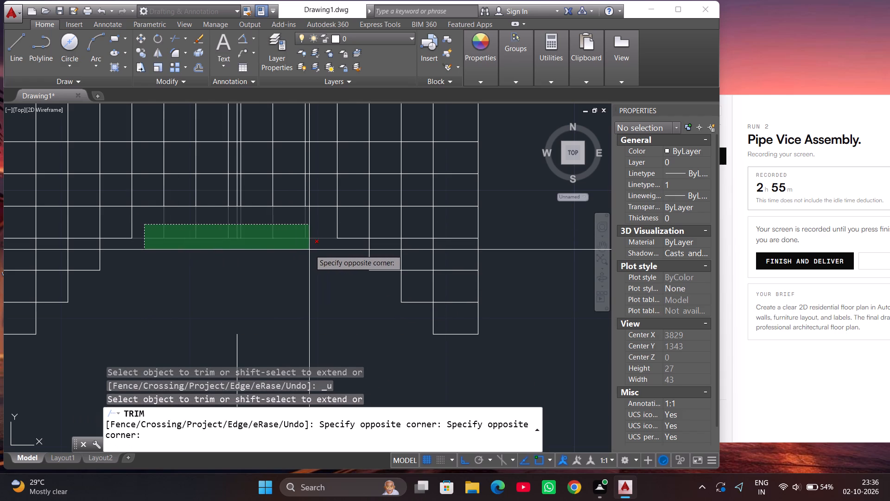
click(311, 249)
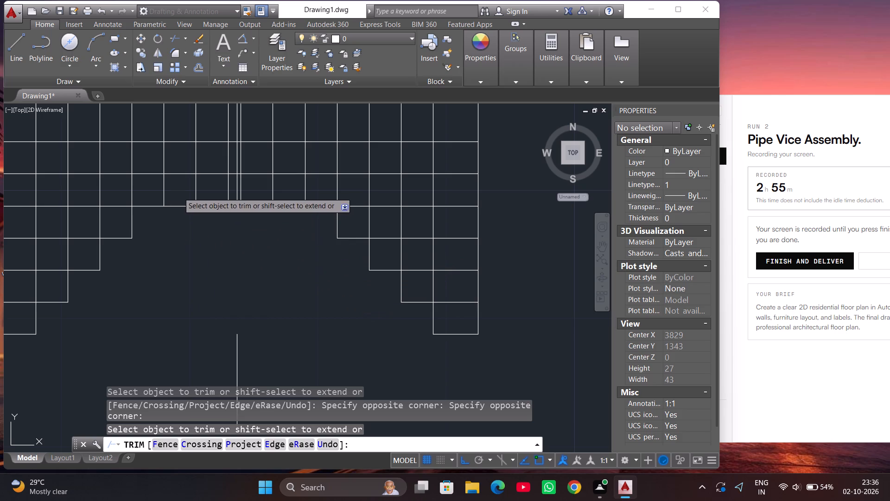
click(178, 193)
click(293, 219)
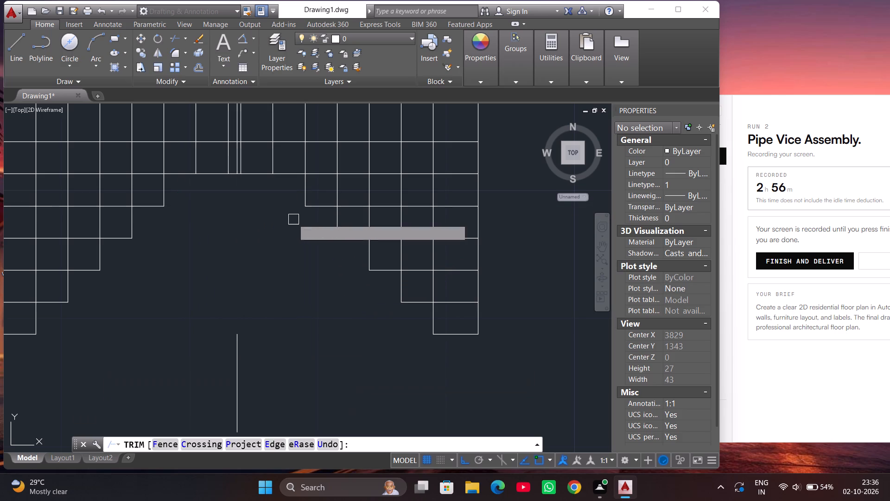
click(213, 163)
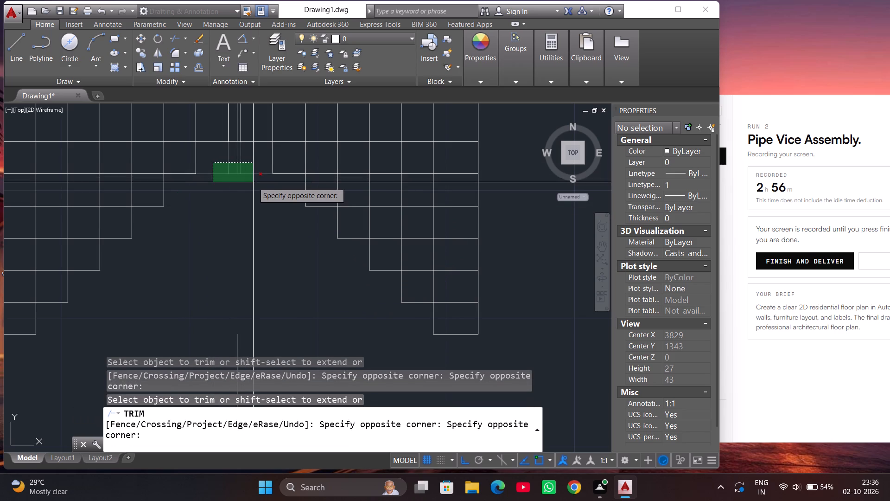
click(255, 183)
Trim the horizontal grid segments out of the outermost strip along the part's left edge.
scroll(253, 223, down, 1)
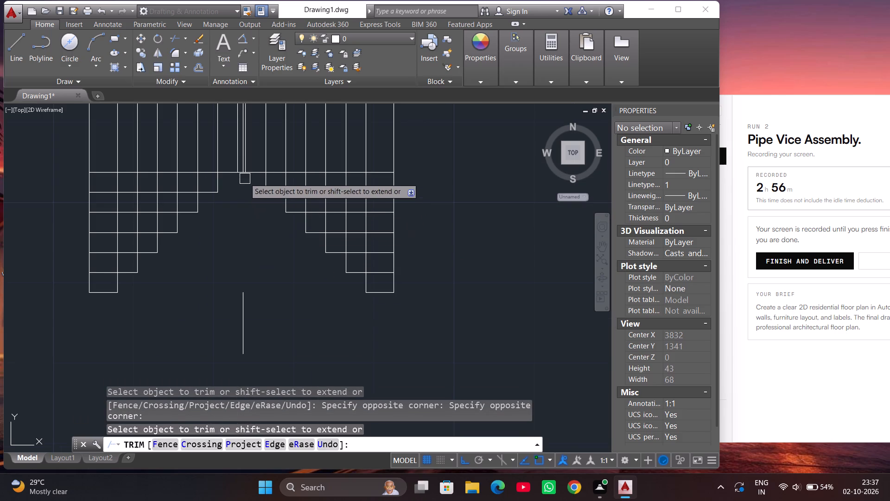
scroll(242, 148, up, 2)
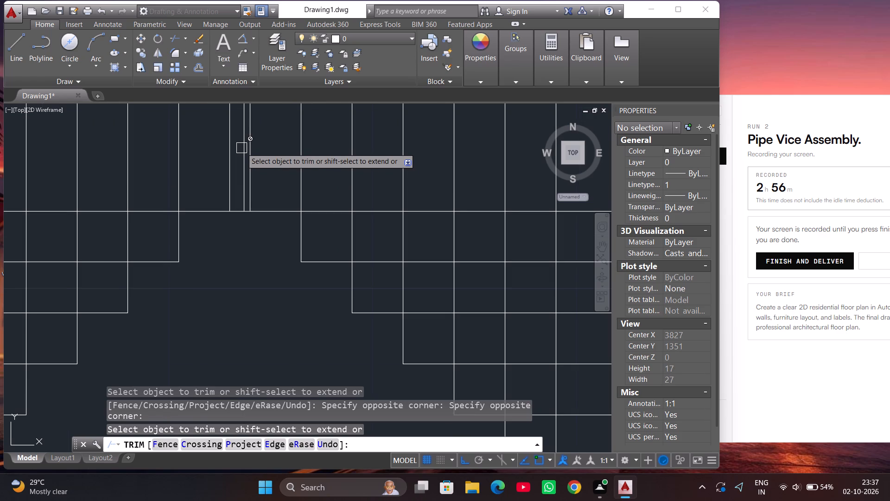
scroll(227, 245, down, 2)
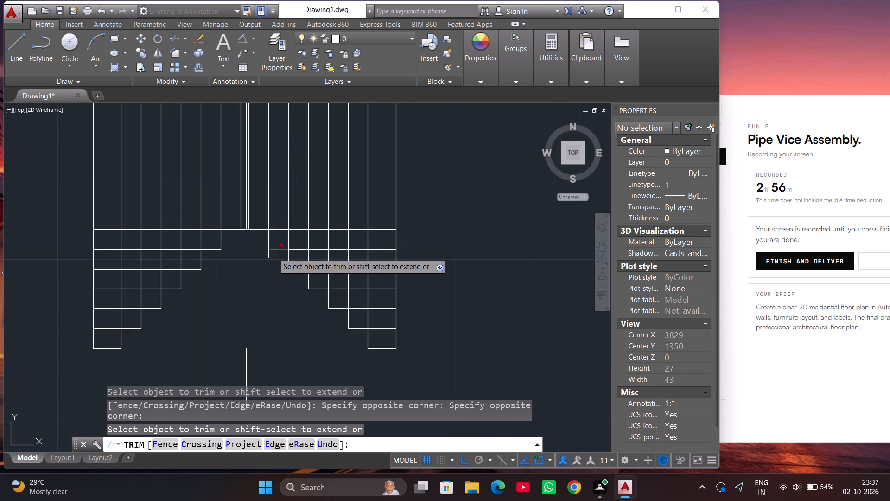
scroll(274, 253, down, 1)
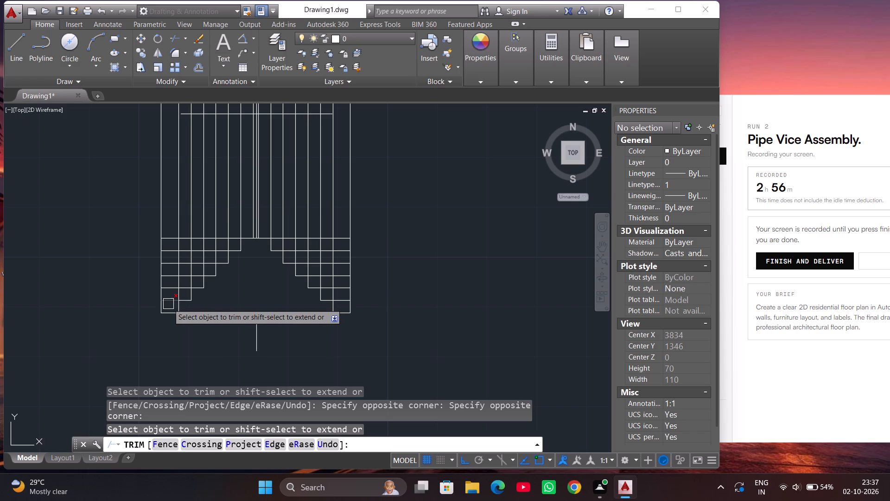
click(170, 305)
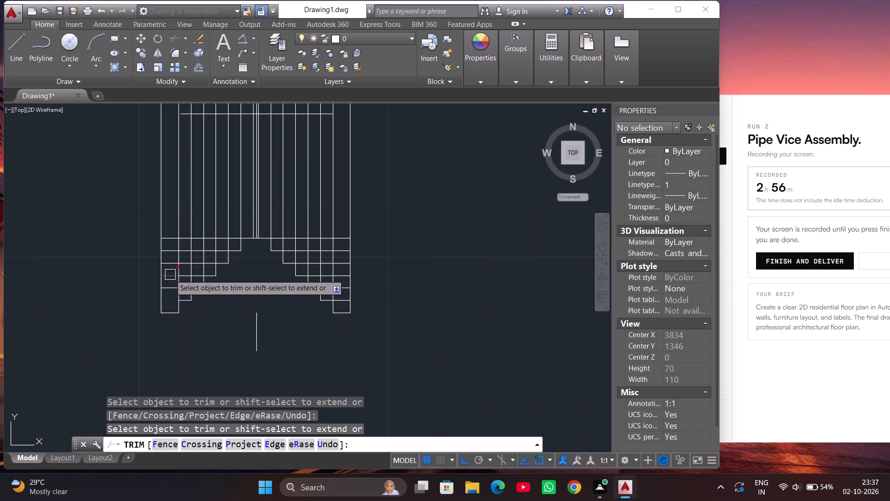
click(171, 224)
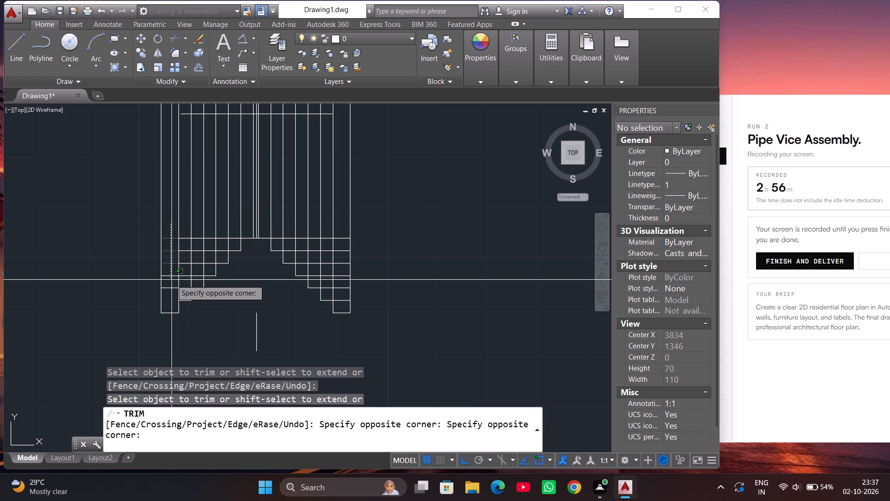
click(172, 295)
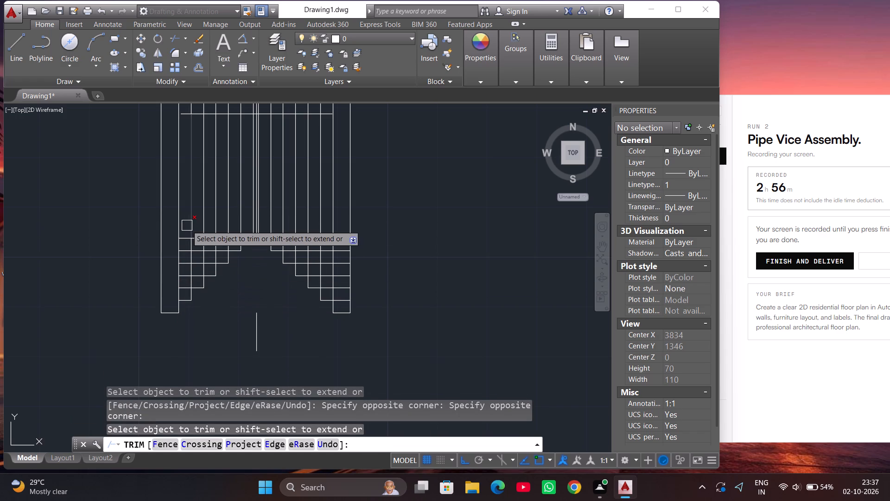
Trim the horizontal grid segments inside the next four columns on the left, keeping only the stepped outline.
scroll(185, 228, up, 2)
click(182, 230)
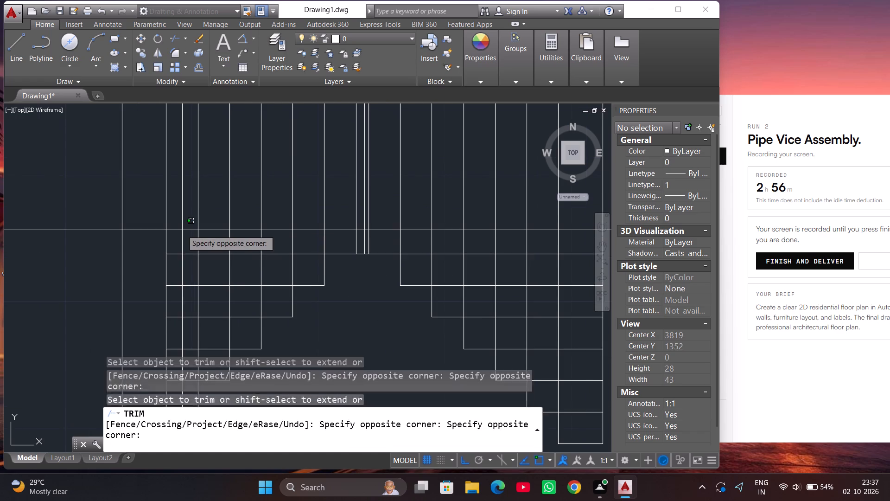
scroll(182, 233, down, 1)
click(178, 333)
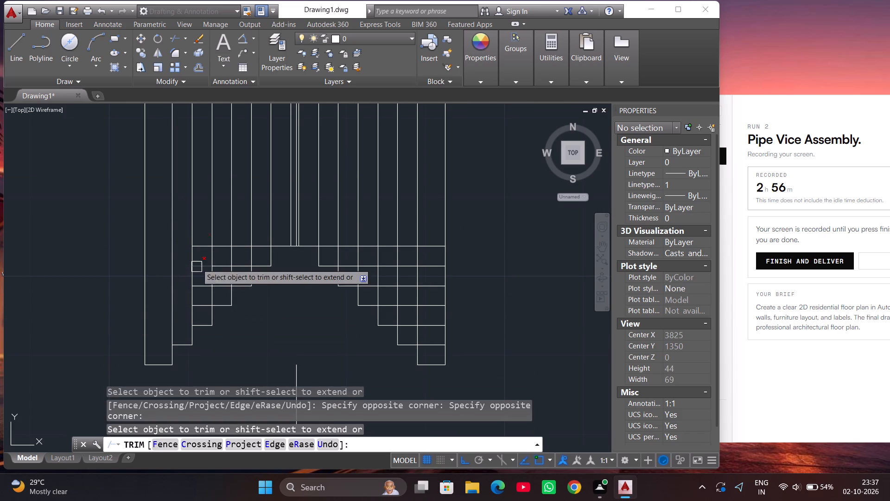
click(203, 225)
click(202, 312)
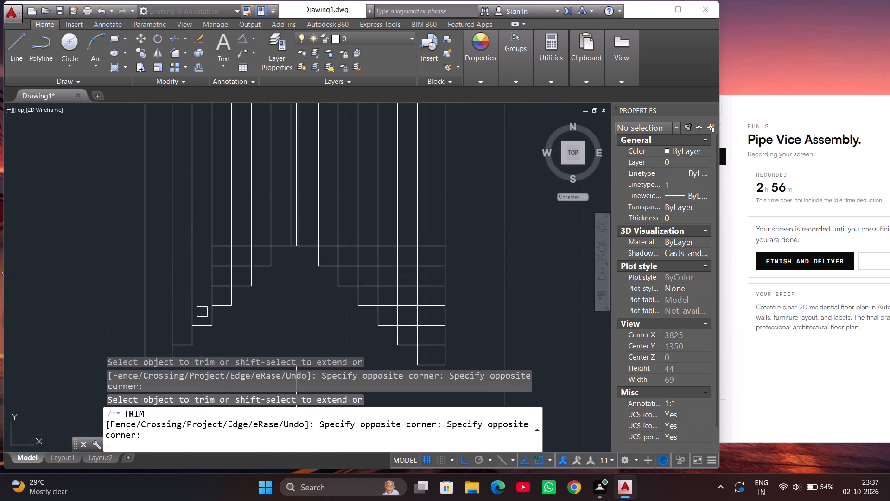
click(222, 225)
click(217, 303)
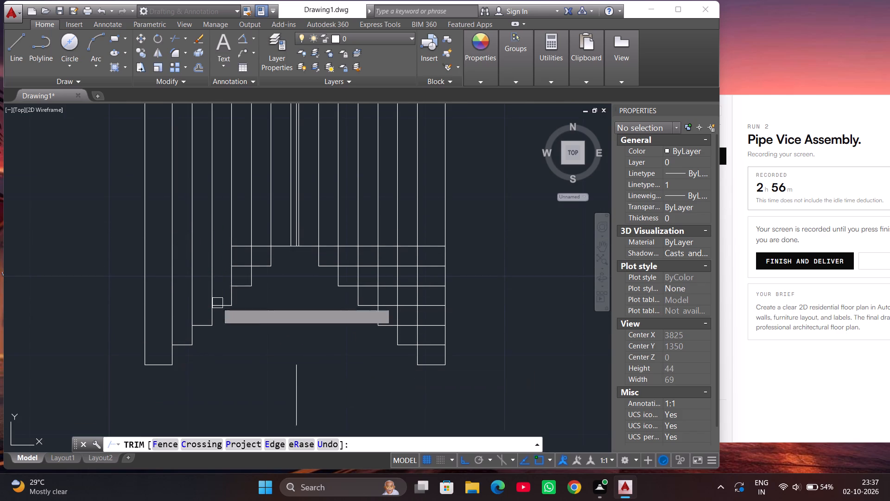
click(237, 224)
click(235, 284)
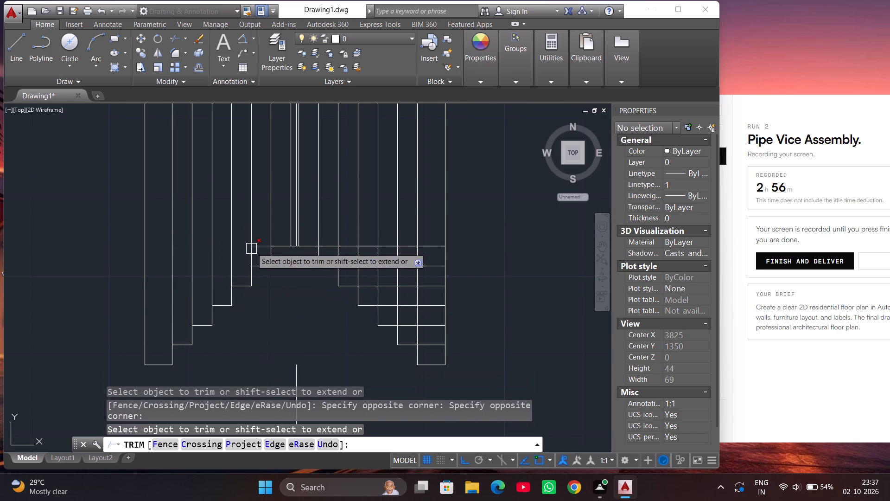
Trim the remaining top horizontal segment and the interior vertical lines above the left-hand steps, leaving a clean staircase profile.
click(254, 245)
click(247, 250)
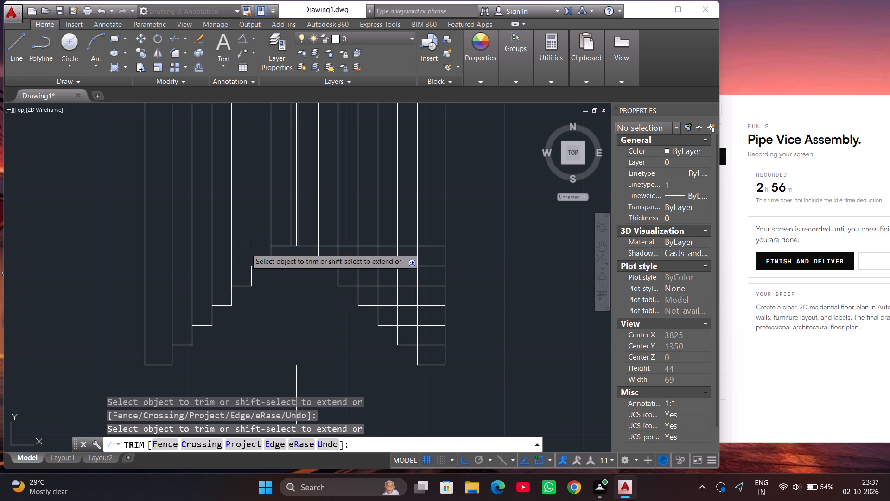
click(246, 248)
click(167, 267)
Trim the horizontal grid segments out of the outermost strip along the part's right edge.
scroll(159, 291, down, 1)
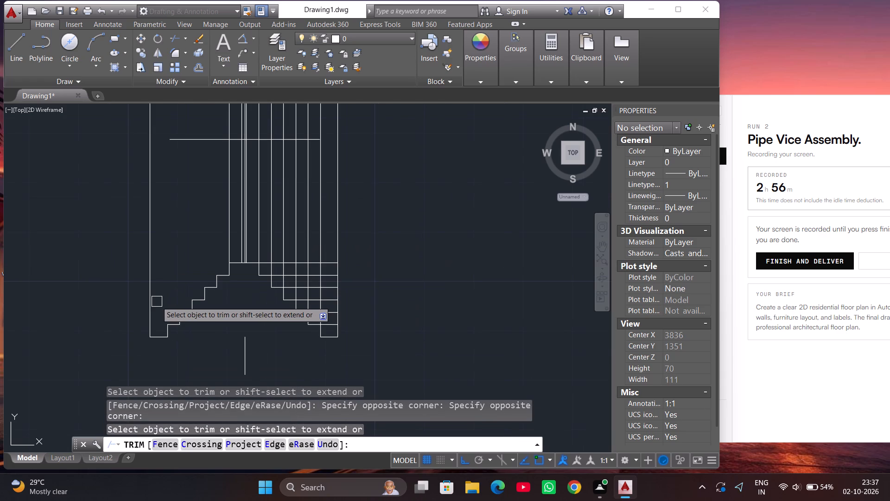
scroll(157, 302, down, 2)
scroll(184, 272, up, 3)
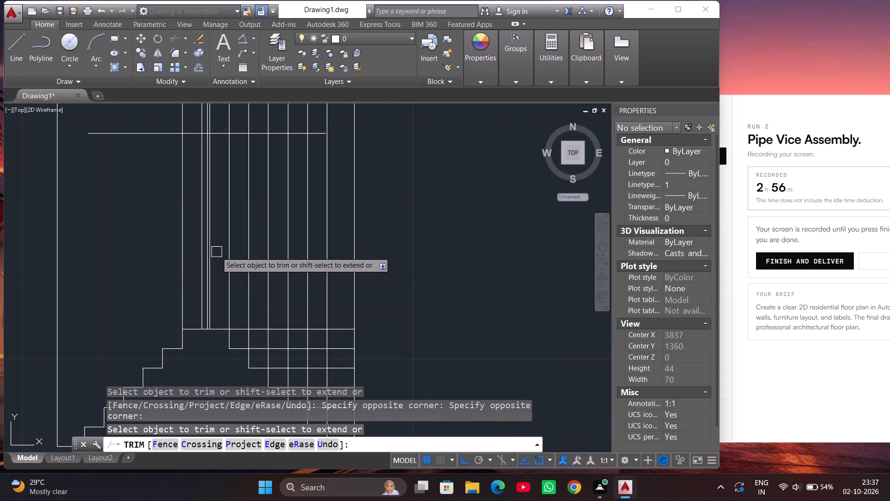
scroll(199, 248, down, 2)
scroll(255, 321, up, 3)
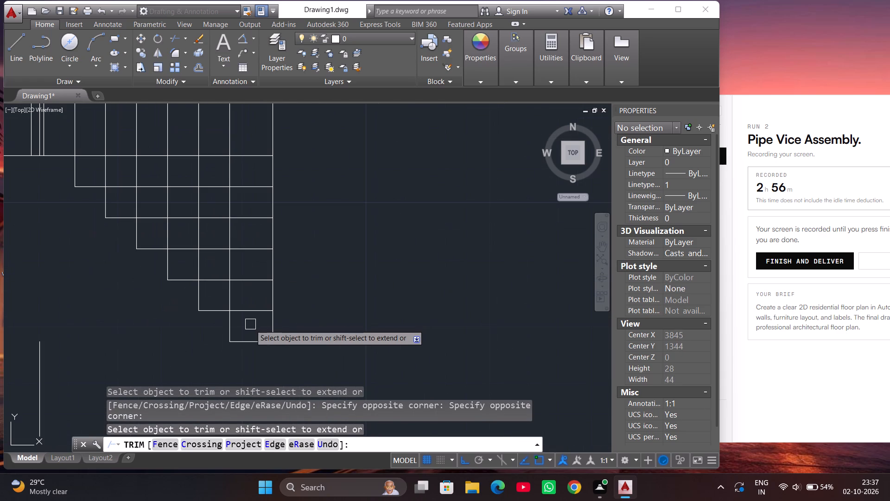
drag(250, 325, 250, 318)
click(240, 148)
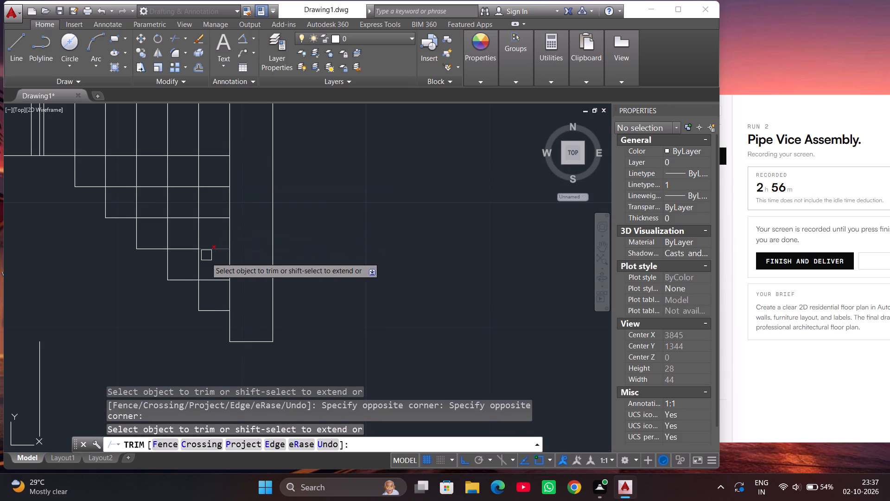
Trim the horizontal grid segments inside the remaining right-hand columns, keeping only the stepped outline.
drag(217, 291, 216, 283)
click(211, 144)
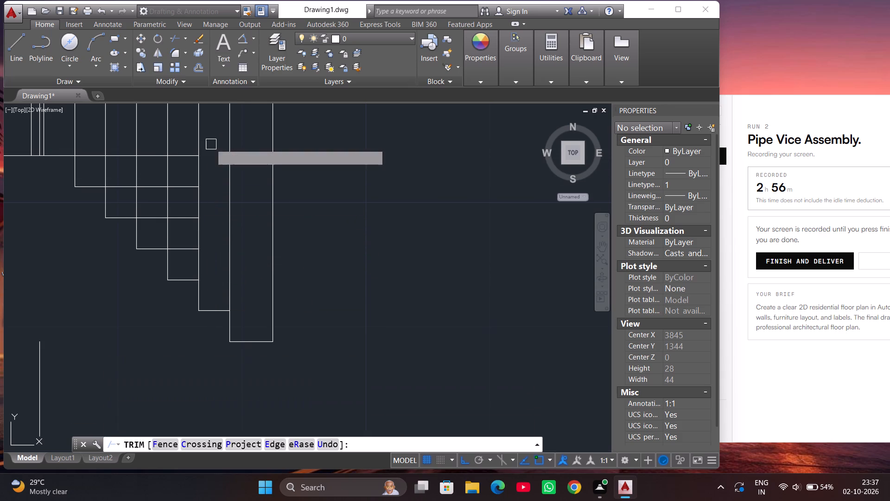
drag(183, 263, 183, 244)
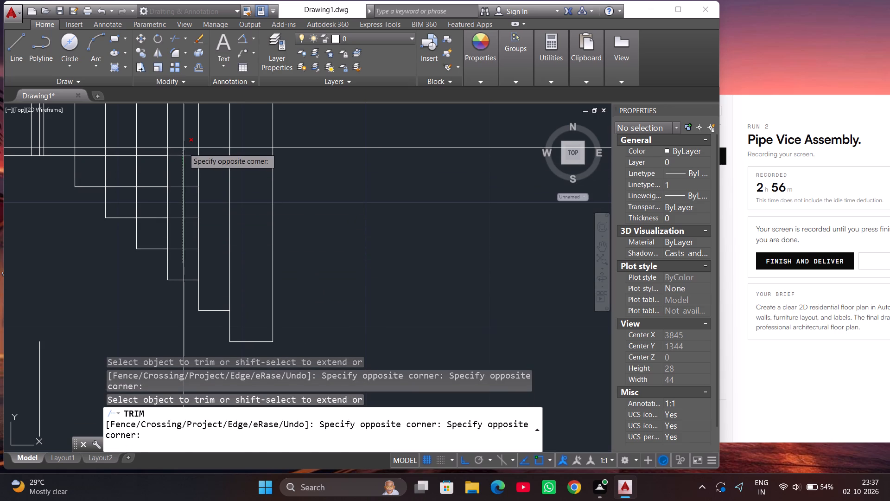
click(184, 148)
drag(154, 230, 153, 222)
click(152, 147)
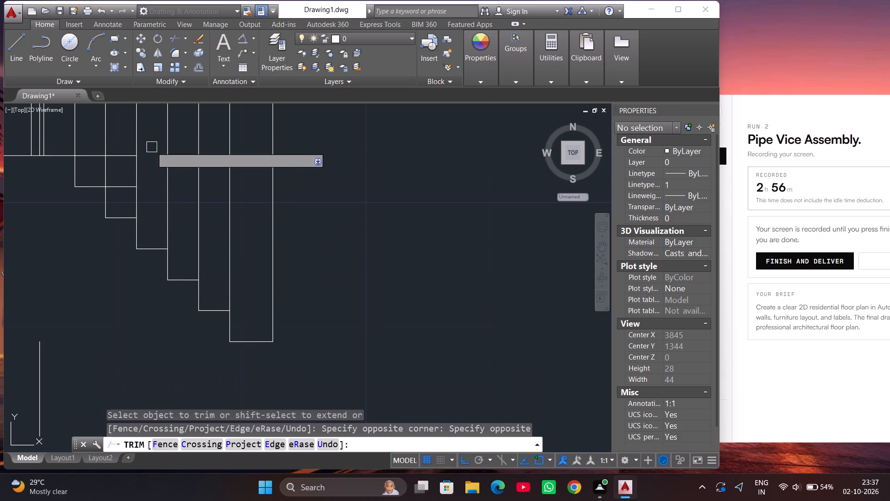
drag(124, 200, 124, 196)
click(128, 152)
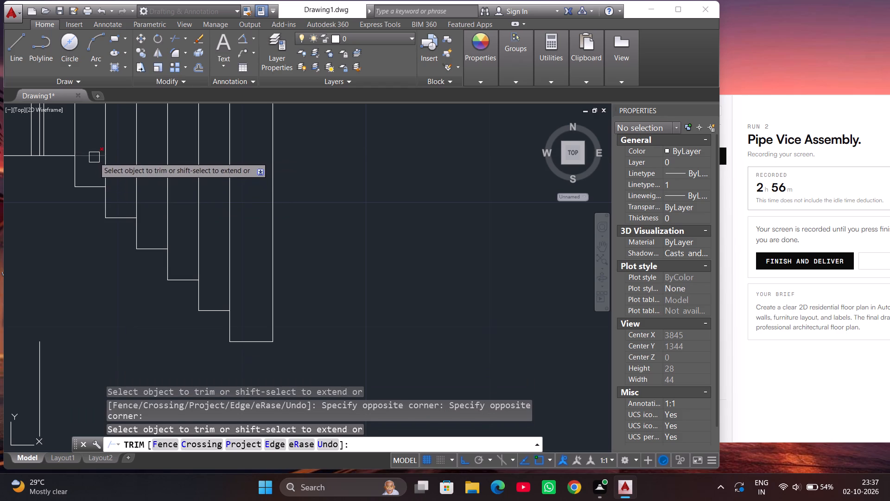
click(95, 156)
Trim the interior vertical lines above the right-hand steps and the one above the top step's left corner.
scroll(206, 278, down, 1)
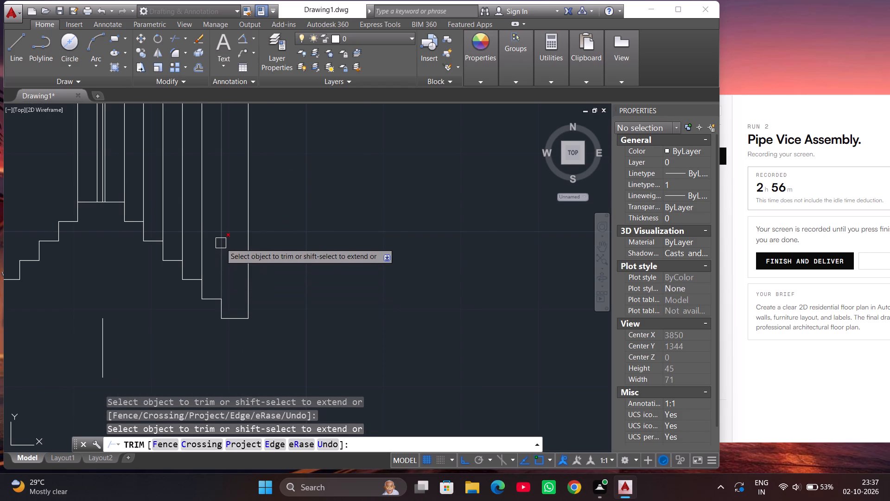
click(234, 217)
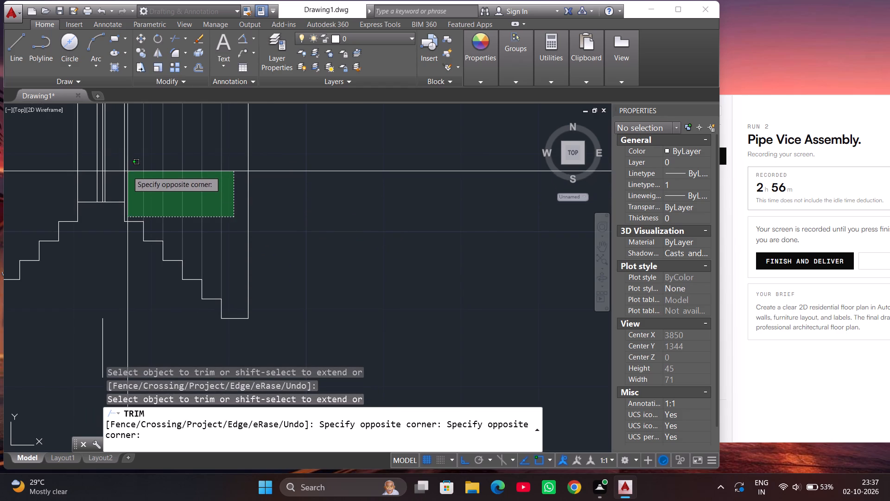
click(131, 165)
drag(121, 160, 127, 160)
scroll(210, 215, down, 1)
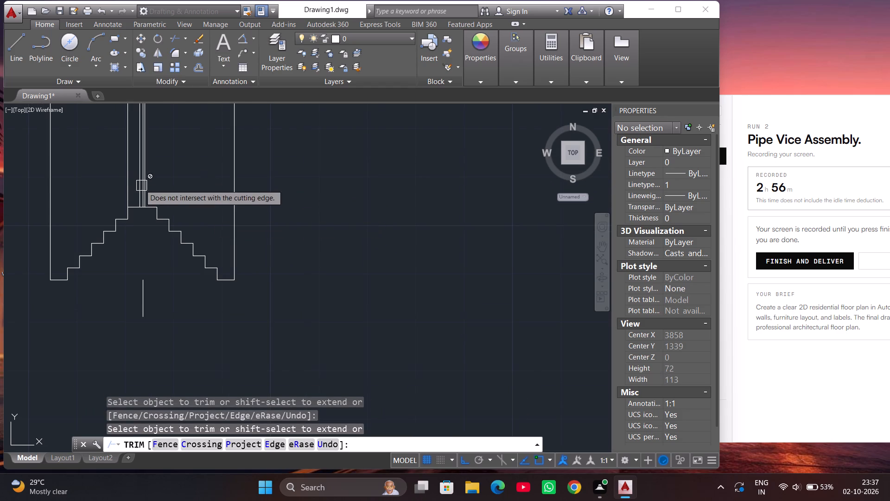
click(128, 177)
Delete the middle one of the three closely spaced vertical lines above the top step.
scroll(137, 173, up, 2)
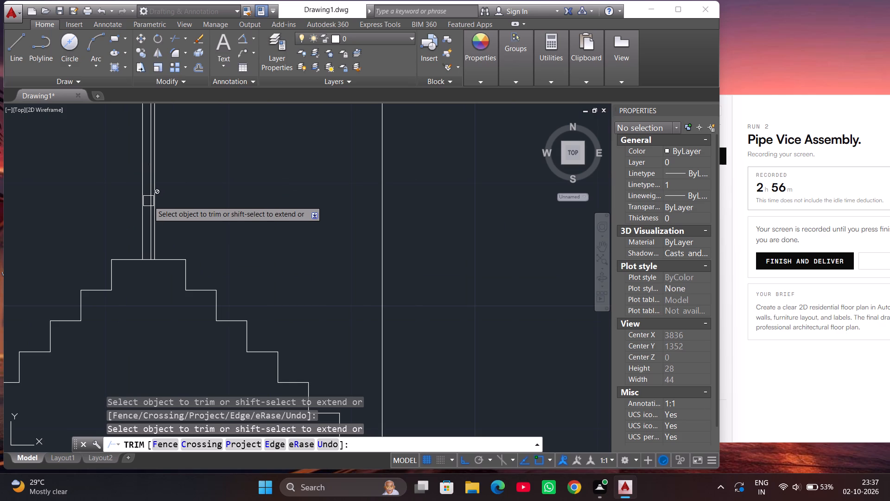
click(148, 201)
scroll(166, 258, down, 2)
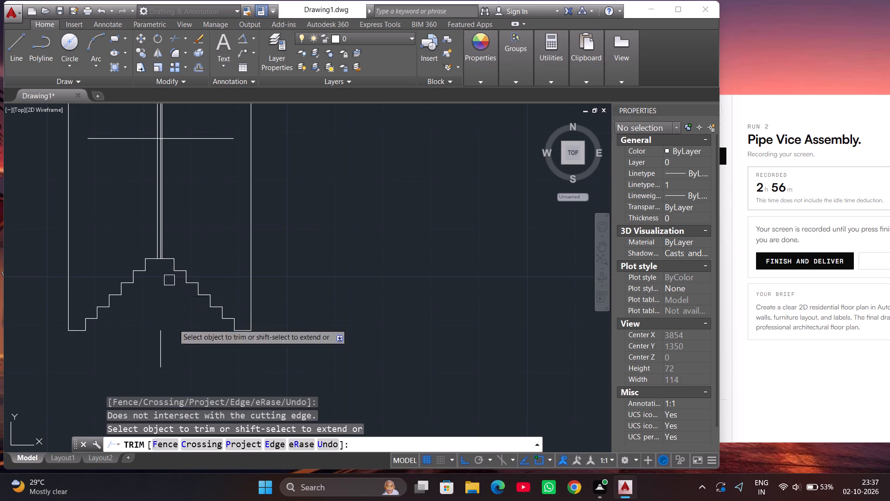
scroll(159, 250, up, 4)
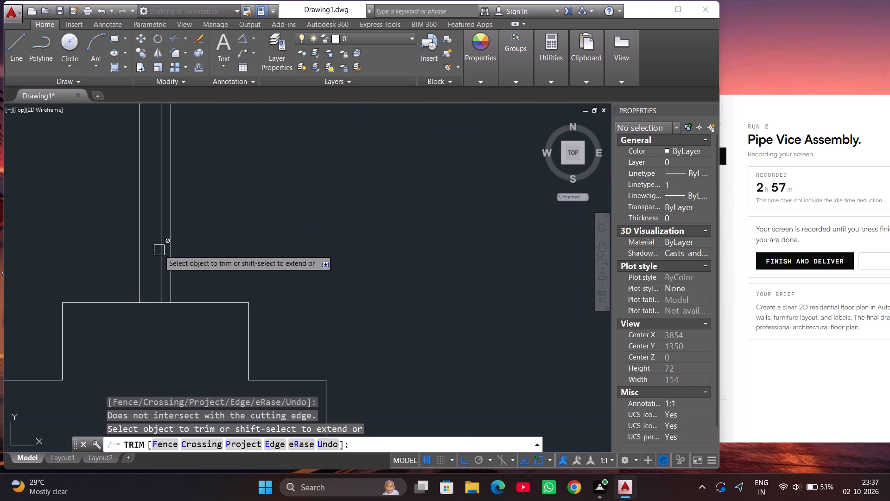
click(159, 250)
key(Escape)
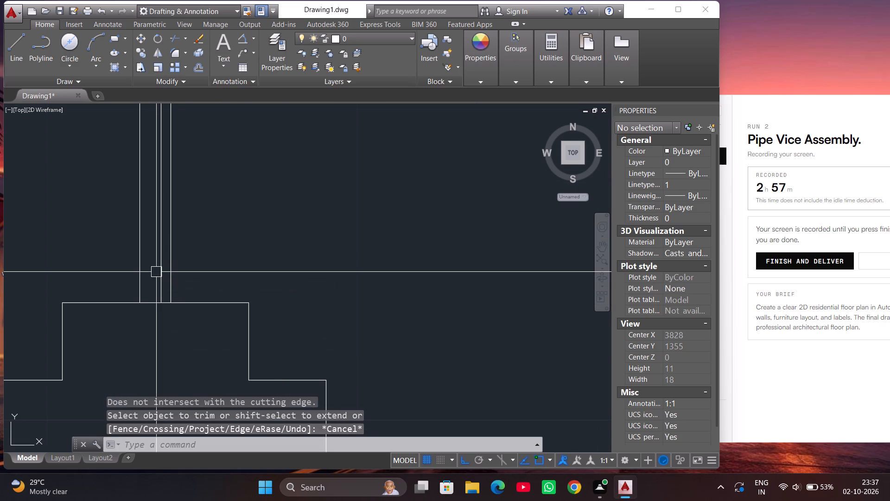
click(159, 270)
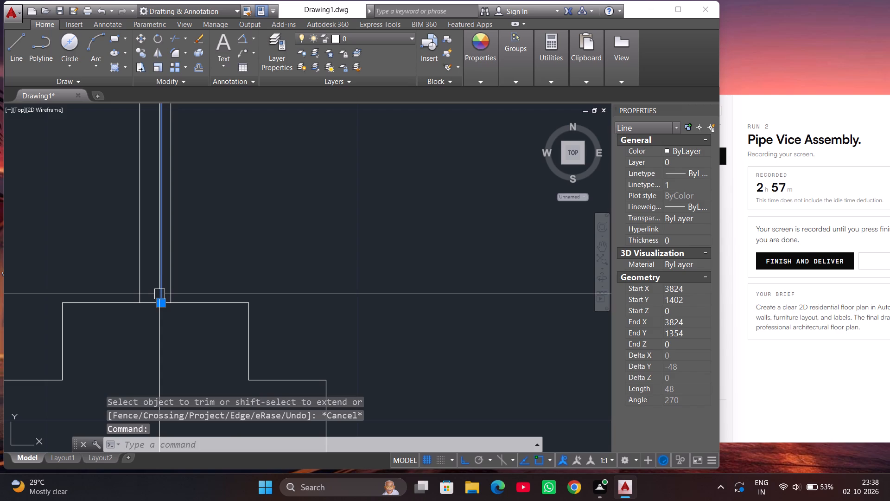
key(Delete)
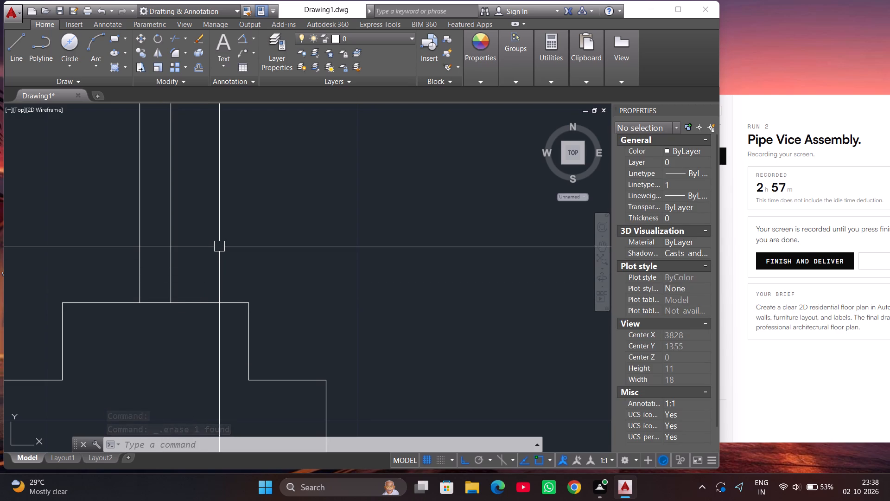
Offset the top step's horizontal edge upward by 2.5.
text(of)
key(Return)
key(Return)
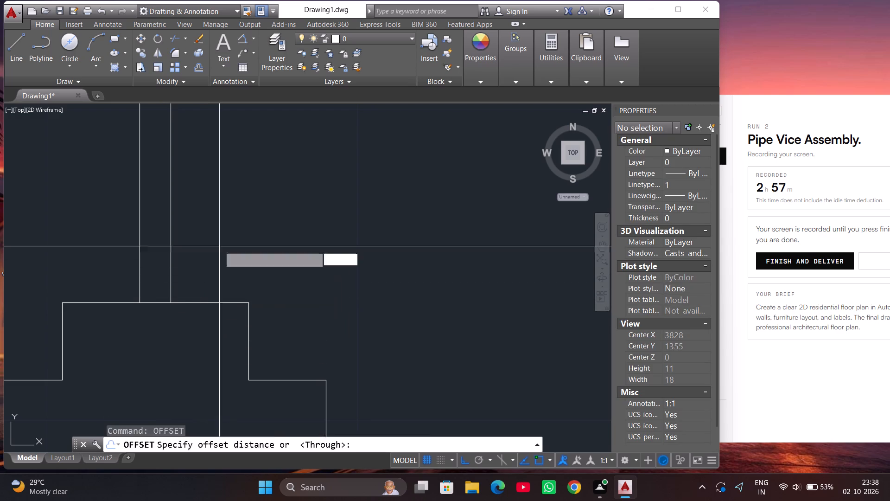
click(211, 302)
text(2.4)
key(BackSpace)
key(5)
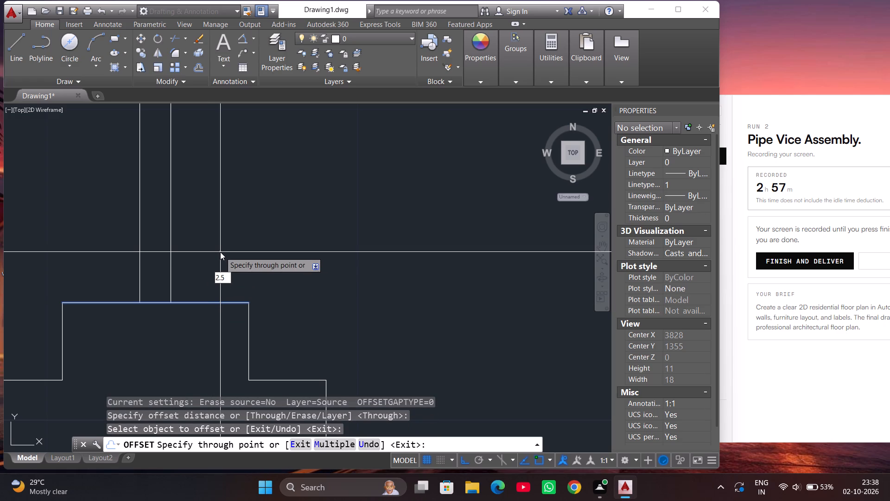
key(Return)
key(Escape)
key(Escape)
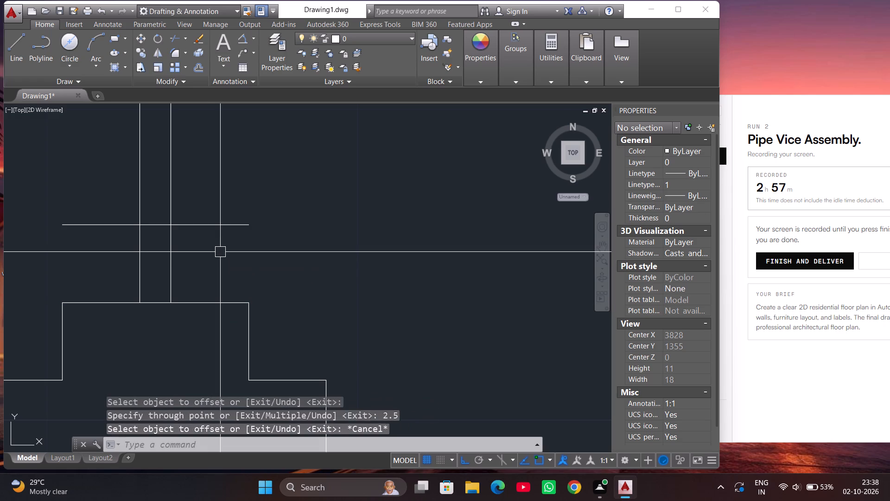
Trim the two central verticals, the offset line's ends and the base segment into a narrow notch atop the staircase.
scroll(255, 294, down, 2)
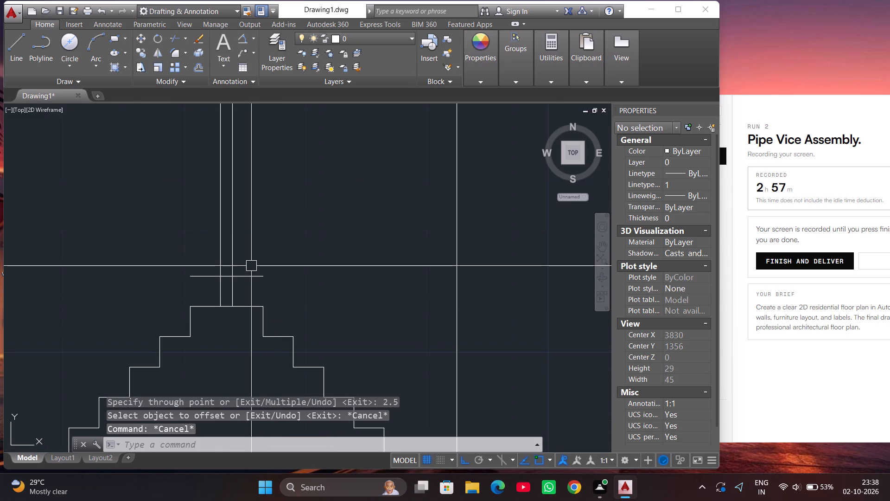
text(tr)
key(Return)
key(Return)
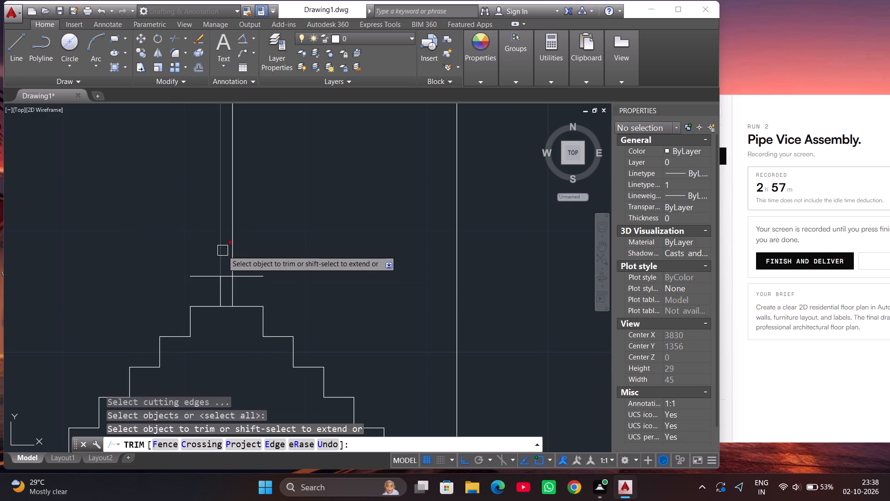
click(222, 250)
click(232, 249)
click(239, 276)
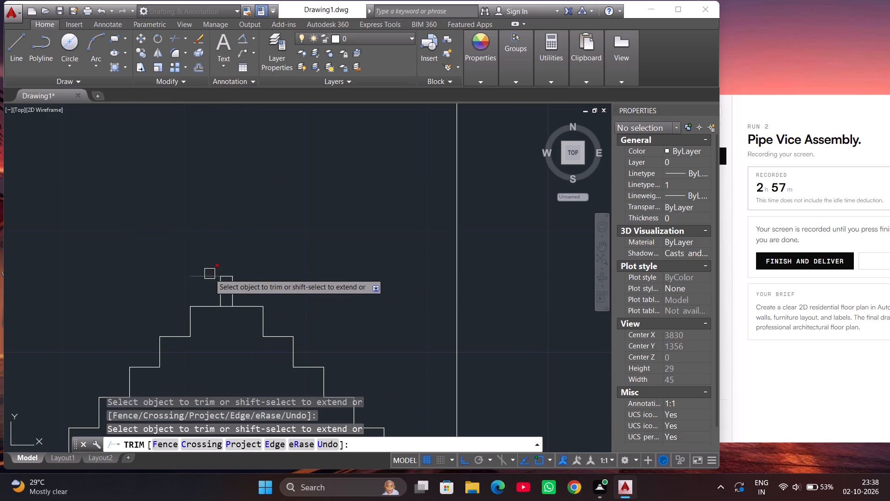
click(203, 274)
click(227, 307)
scroll(242, 353, down, 1)
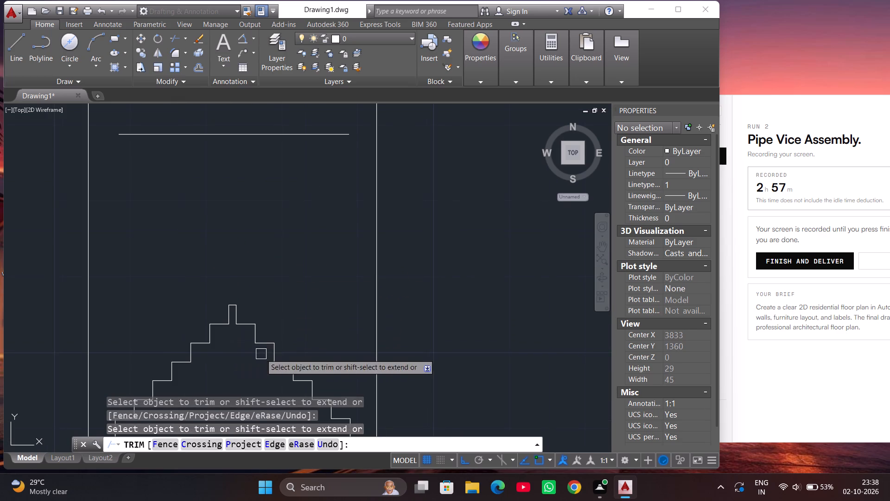
scroll(344, 321, down, 1)
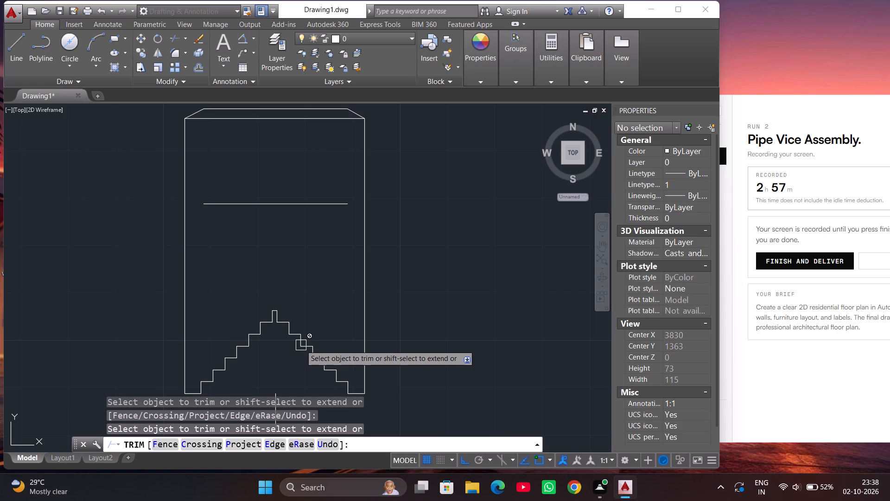
scroll(267, 278, down, 1)
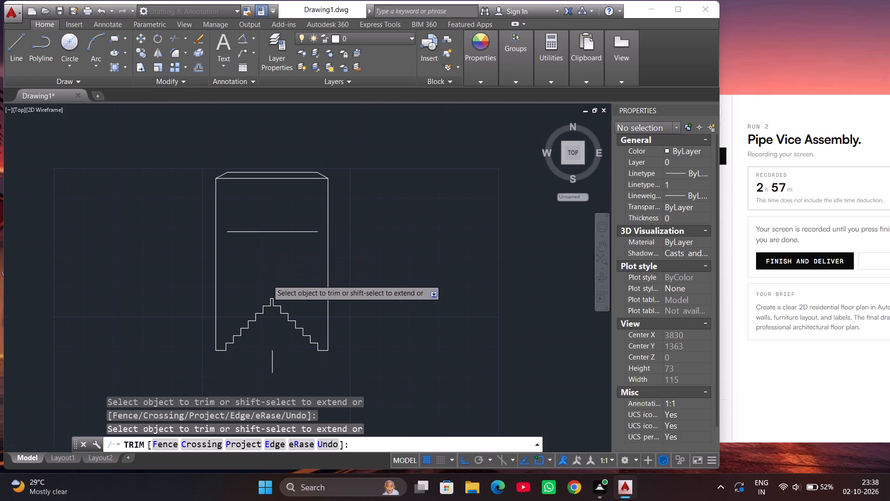
scroll(253, 162, up, 1)
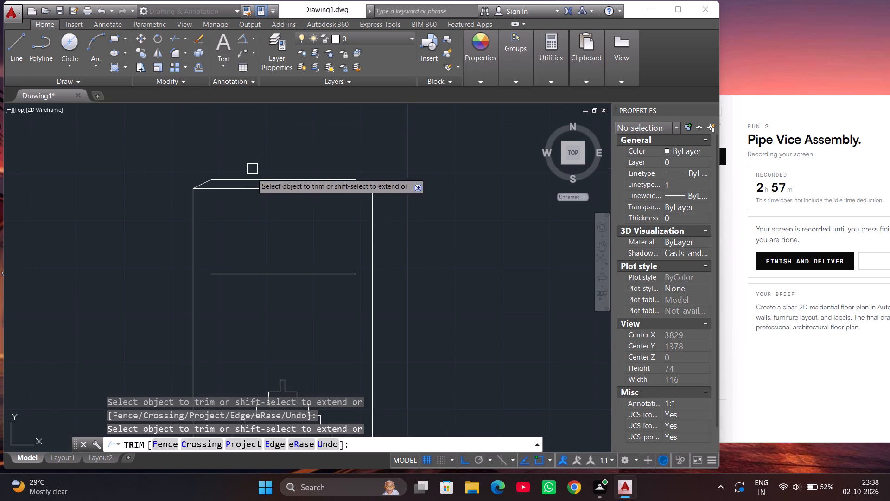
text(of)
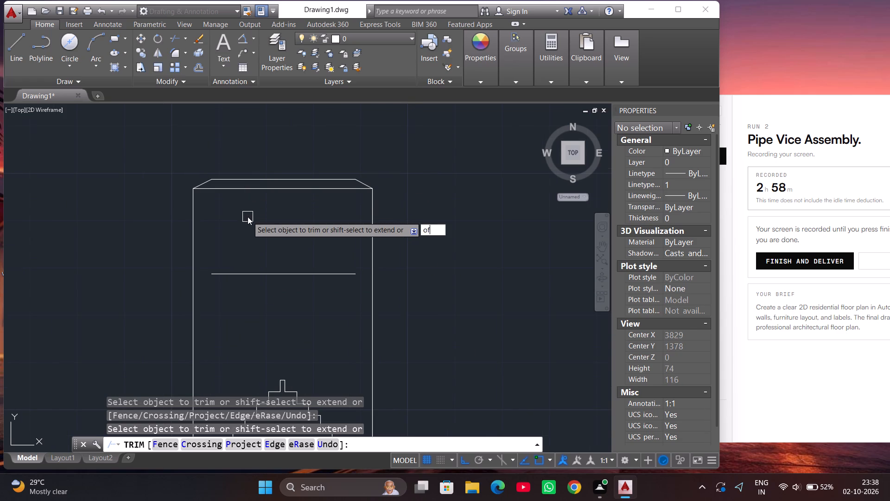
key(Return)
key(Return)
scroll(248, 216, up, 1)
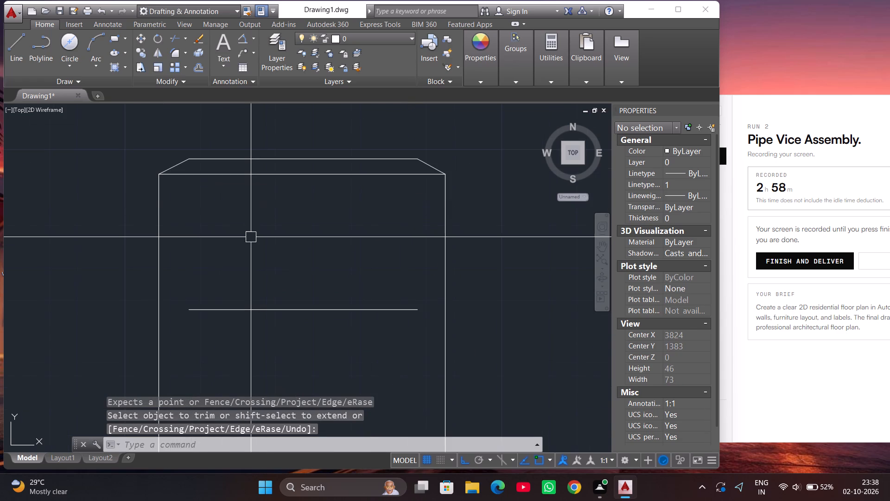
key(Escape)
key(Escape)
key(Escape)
Offset the horizontal line below the chamfer downward three times in succession, spacing the copies about 3 units apart.
text(of)
key(Return)
key(Return)
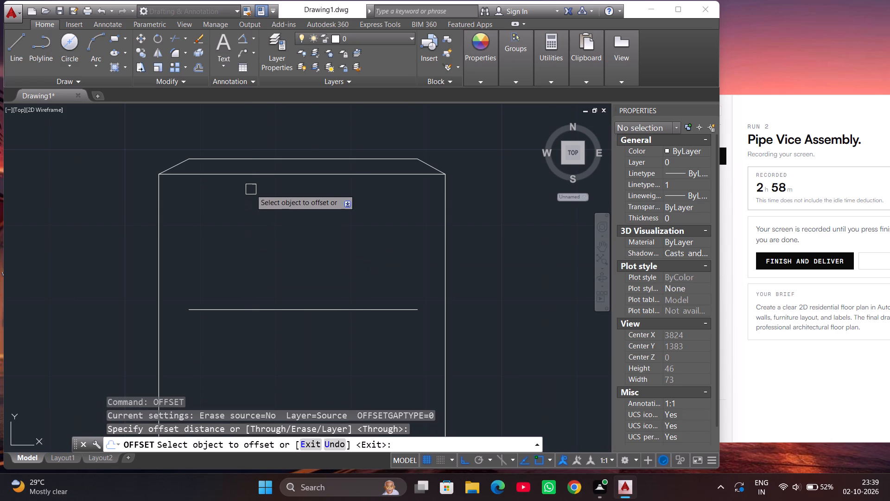
click(261, 176)
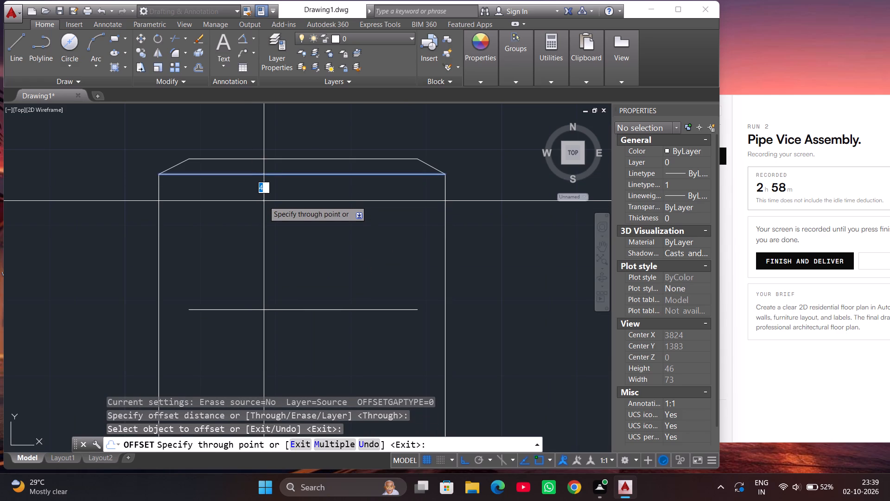
click(265, 195)
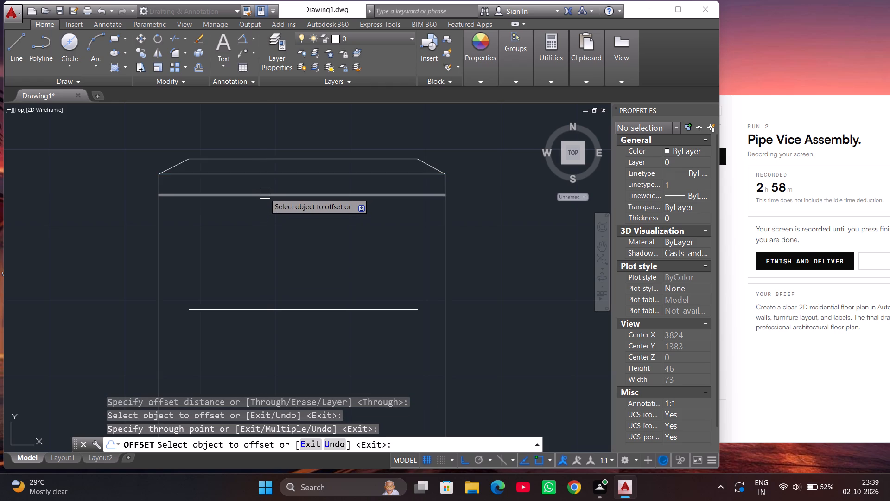
click(265, 193)
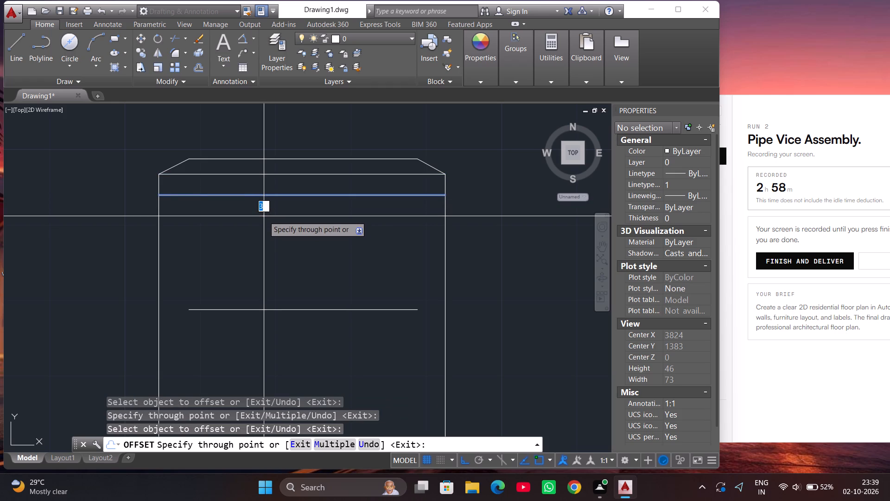
click(264, 216)
click(264, 216)
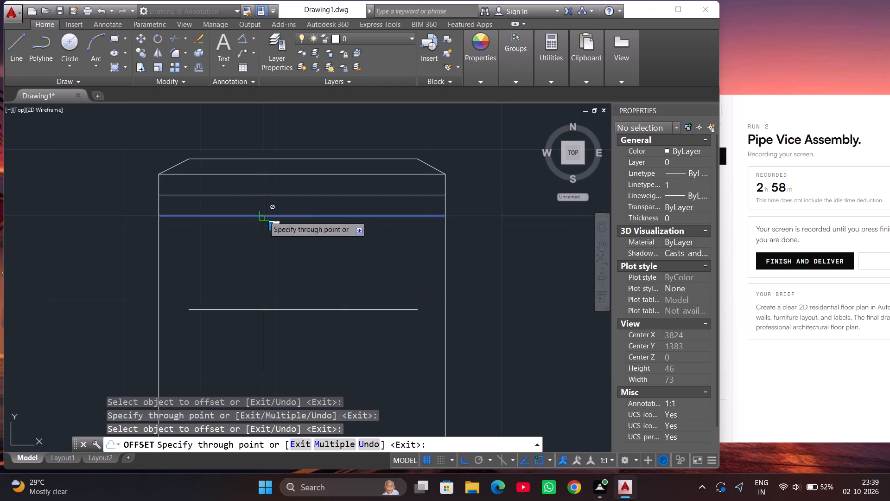
click(264, 237)
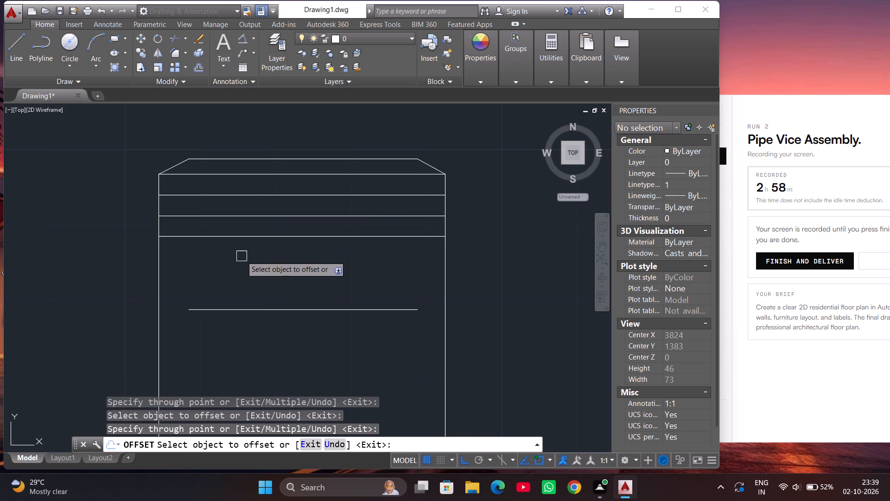
key(Escape)
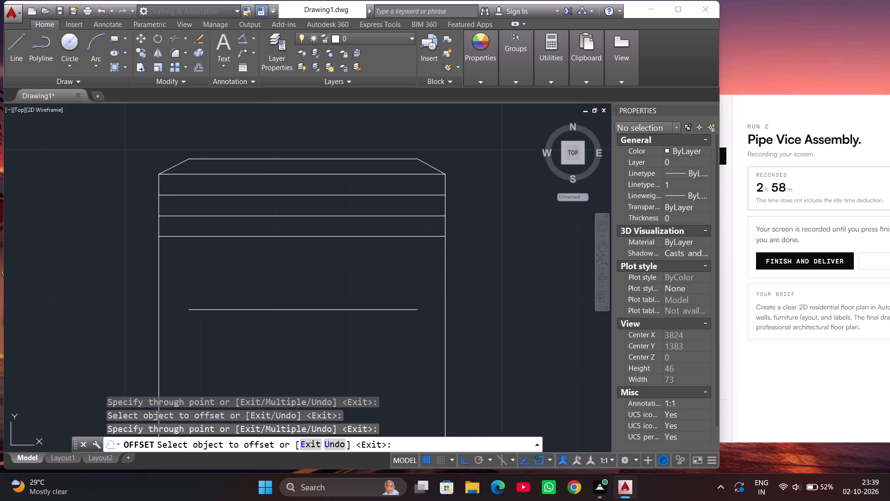
Set the upper and lower of the three lines below the chamfer to linetype DASHED2 and colour 9.
click(238, 238)
click(235, 199)
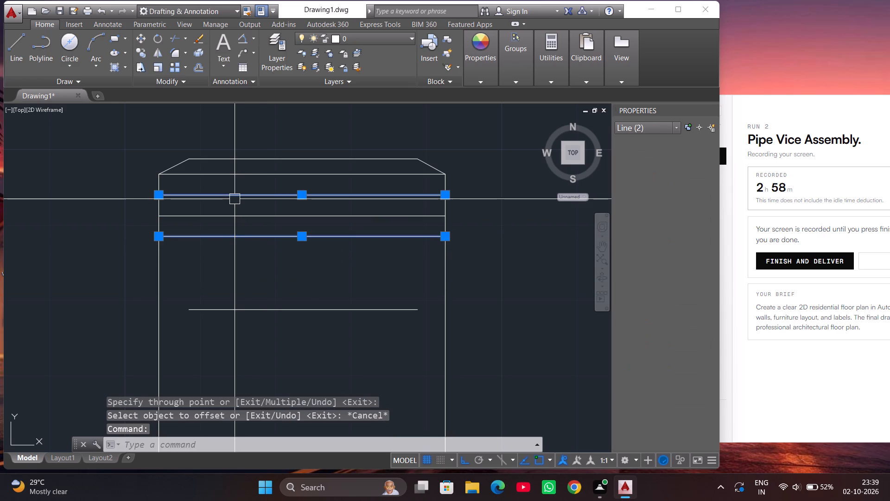
click(489, 74)
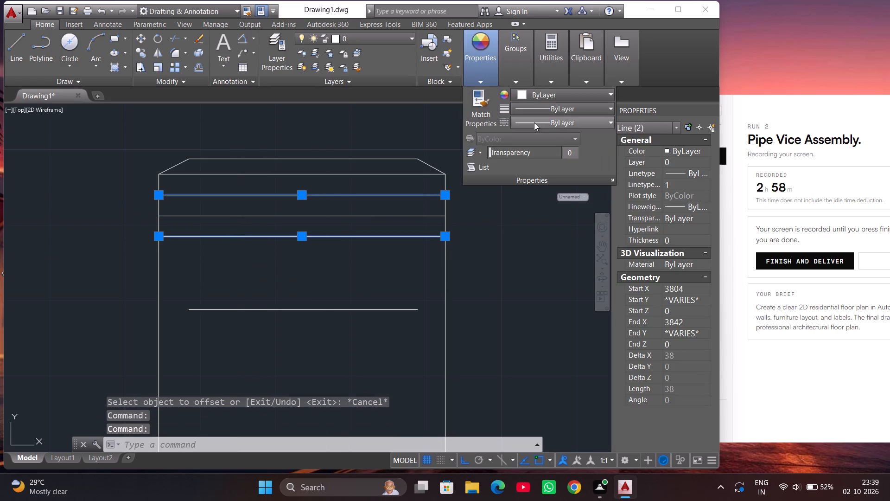
click(535, 123)
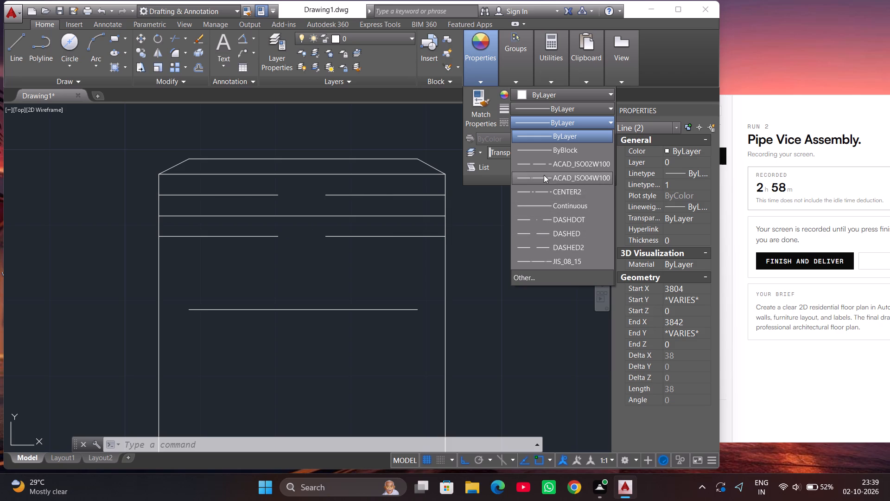
click(545, 245)
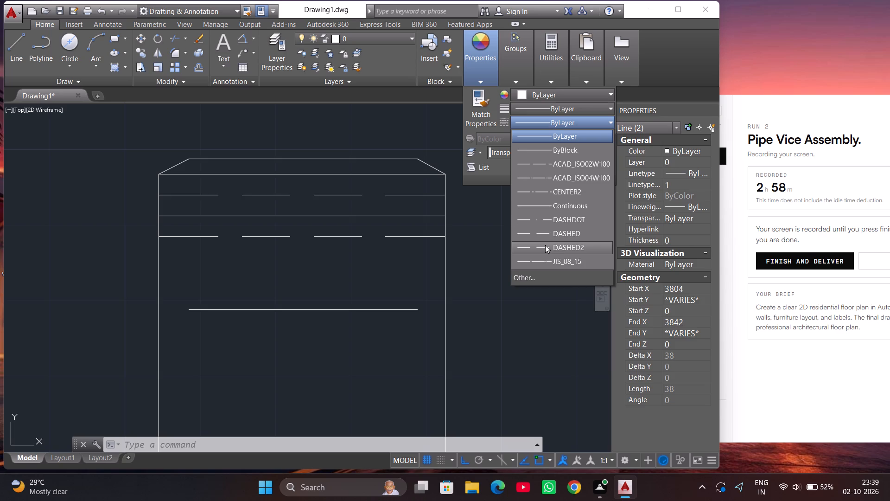
click(559, 100)
click(610, 212)
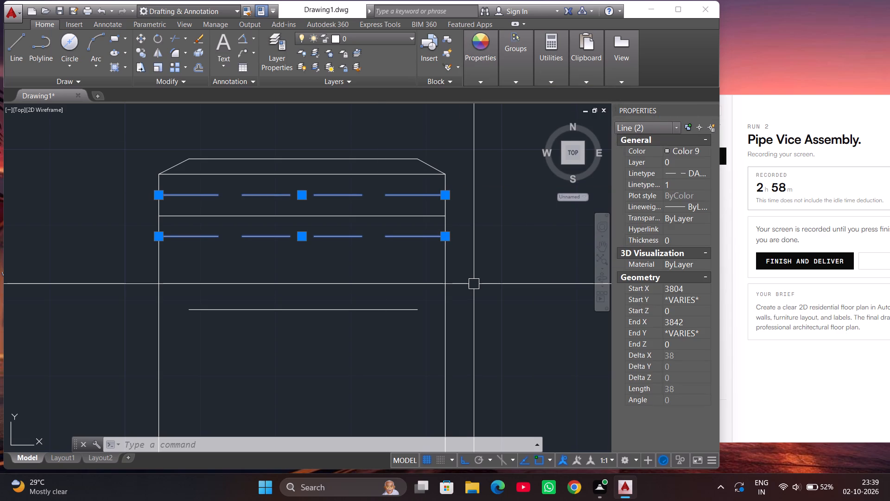
key(Escape)
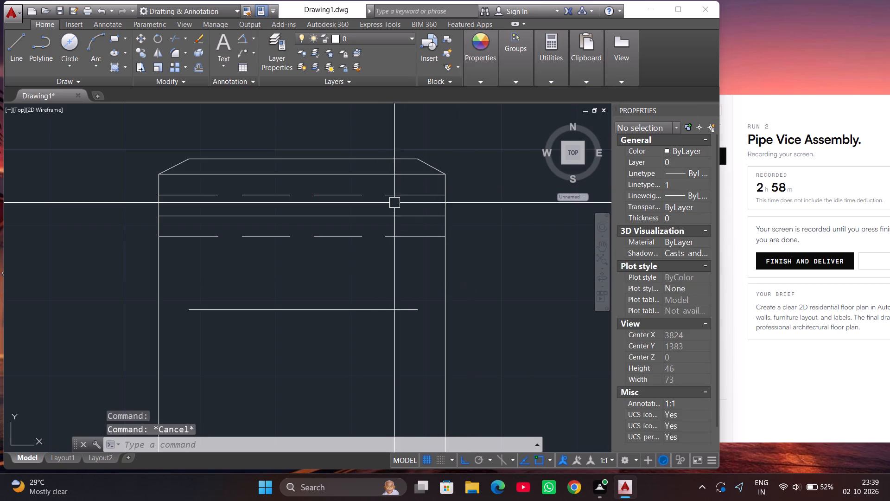
Set the middle line between the two dashed lines to linetype CENTER2 and colour 9.
click(391, 216)
click(476, 58)
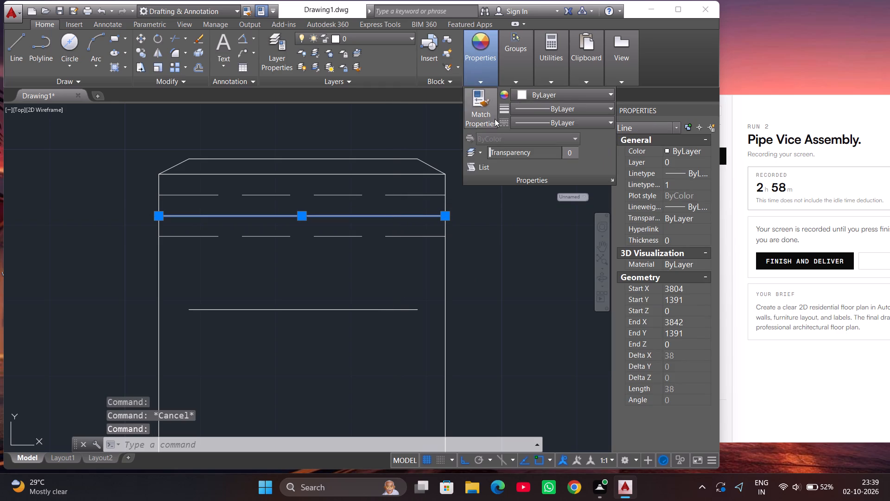
click(516, 122)
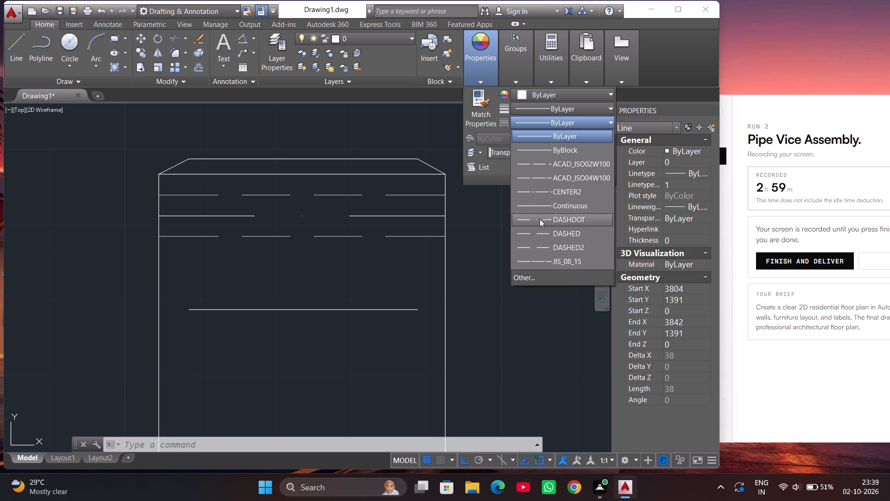
click(540, 194)
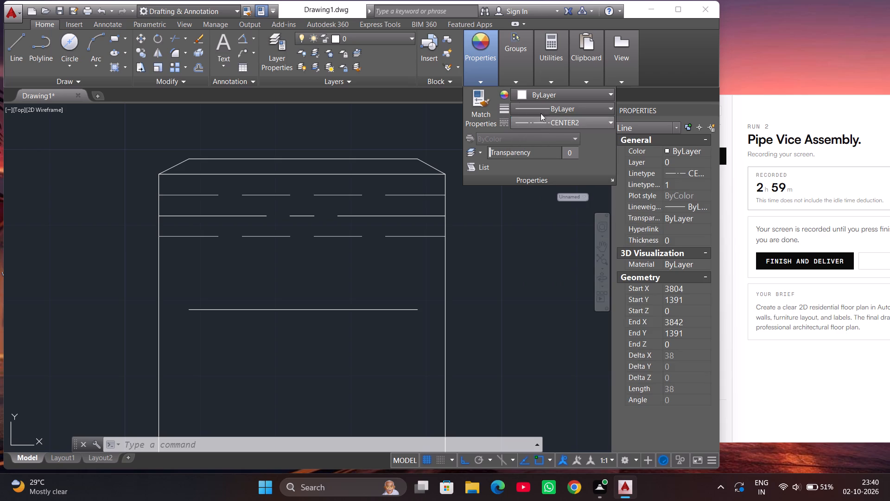
click(545, 97)
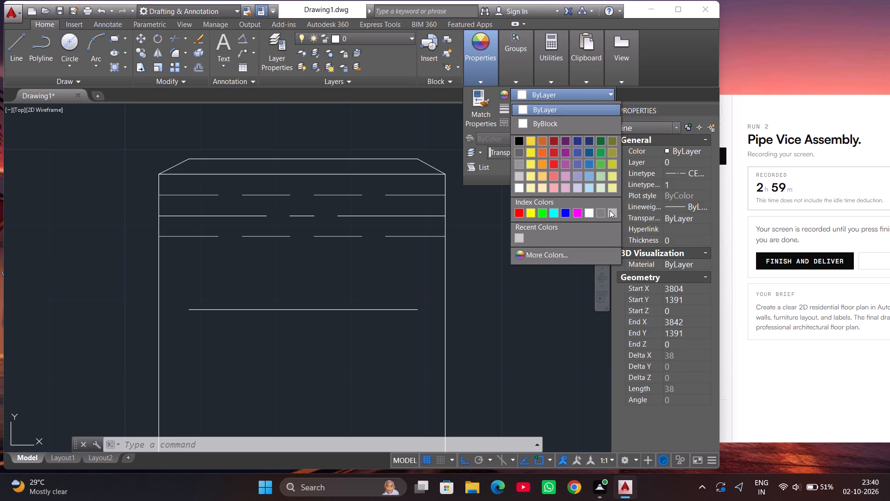
click(610, 212)
click(485, 317)
click(485, 317)
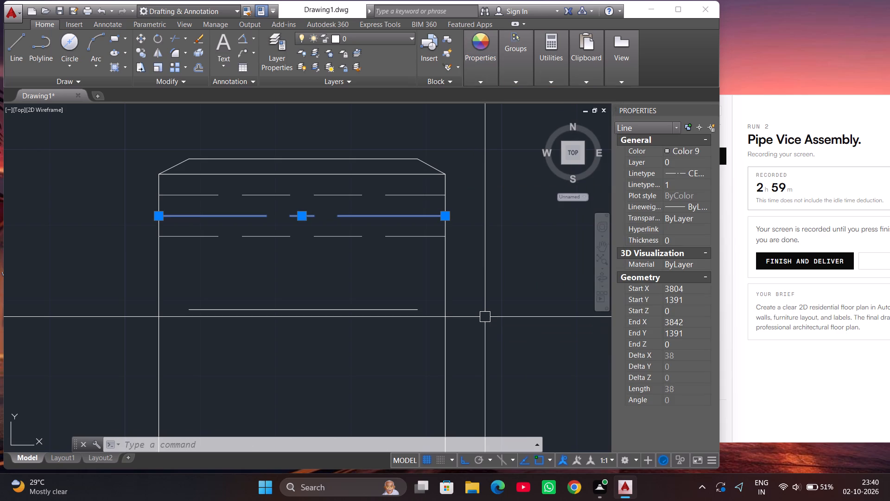
key(Escape)
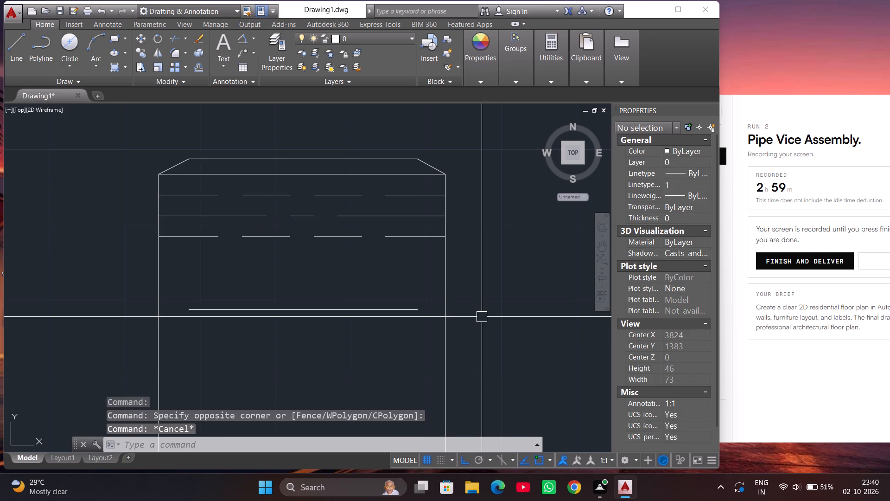
Stretch both ends of the middle horizontal line about 4 to 5 units beyond the part's side edges.
click(426, 218)
click(449, 212)
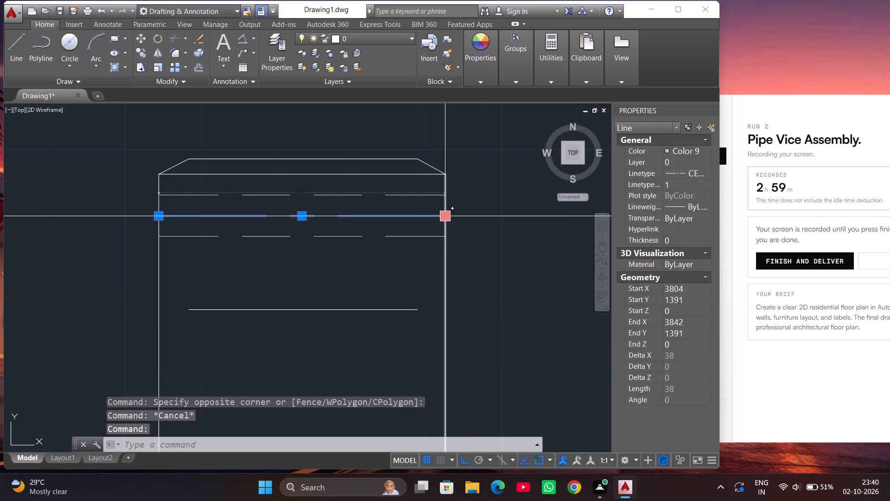
click(481, 216)
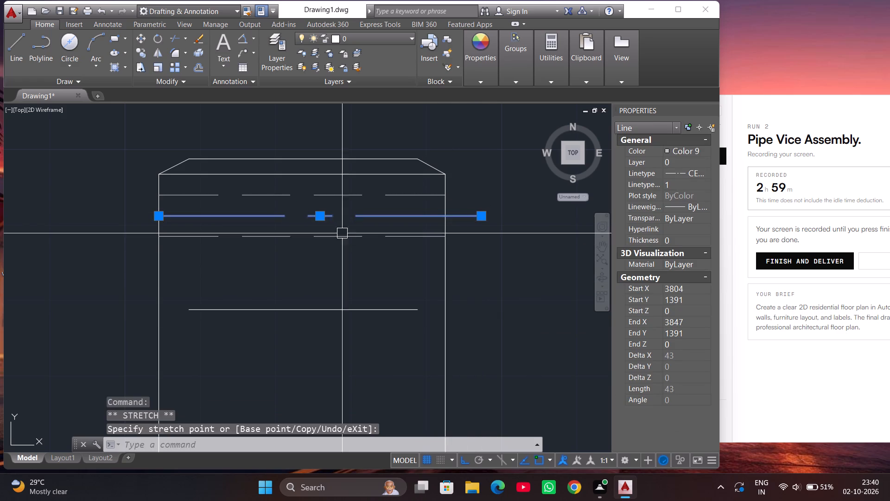
click(156, 219)
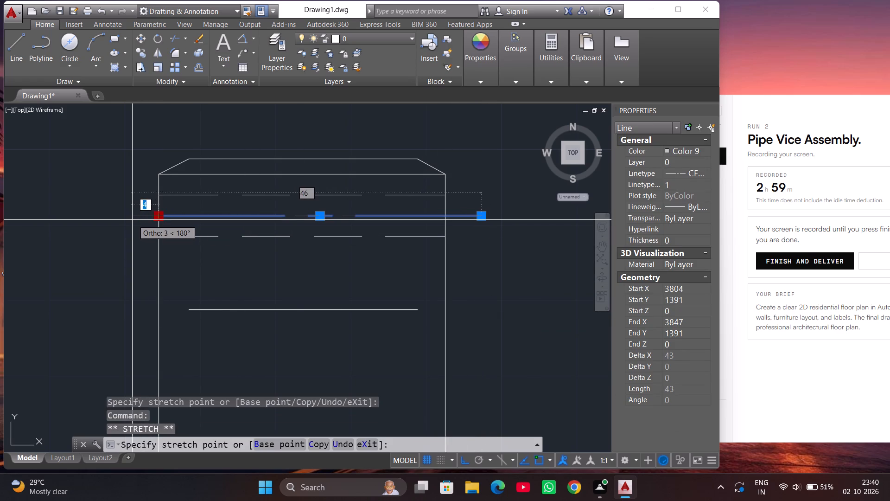
click(128, 218)
key(Escape)
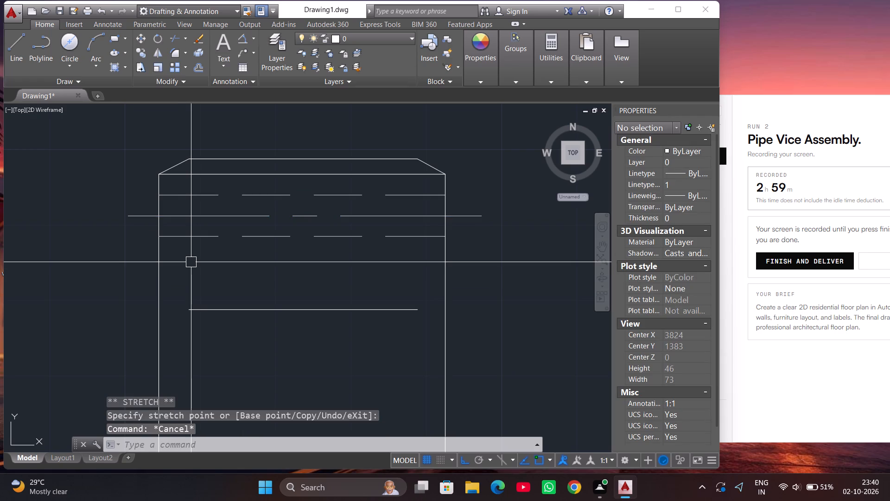
Stretch the upper end of the short central vertical line up by about 64, past the part's top edge.
scroll(220, 246, down, 1)
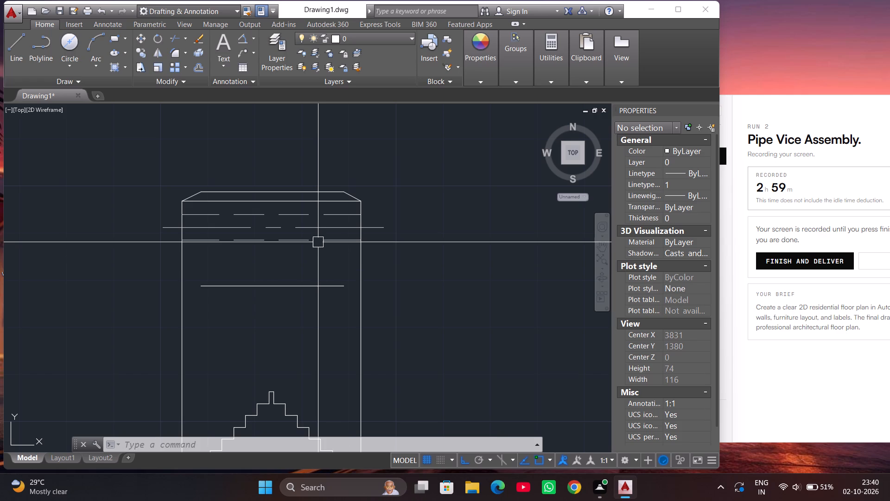
scroll(320, 224, down, 1)
click(289, 383)
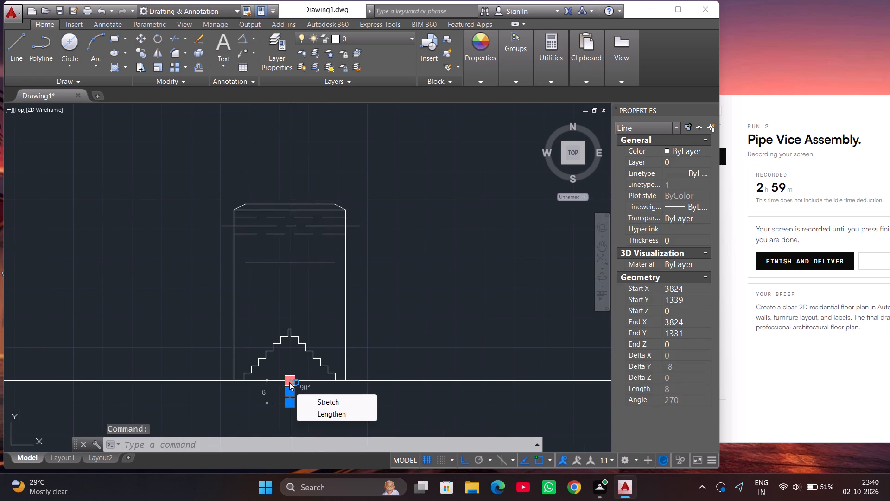
click(289, 382)
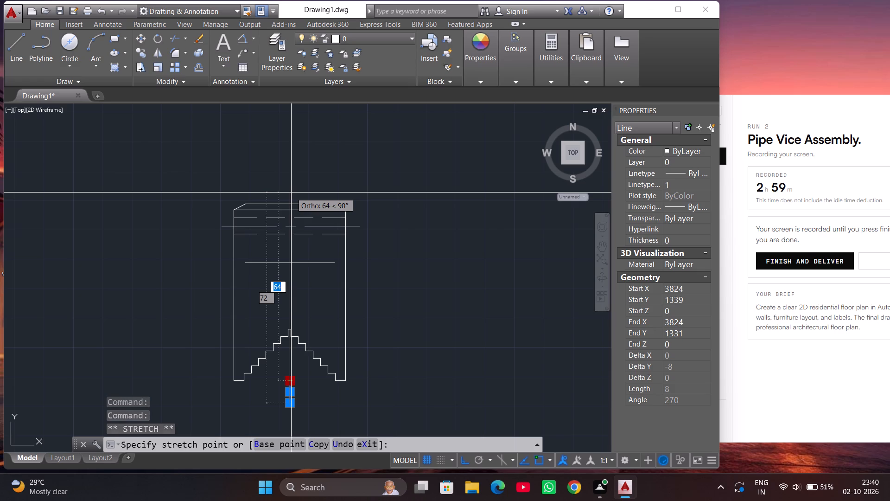
click(291, 193)
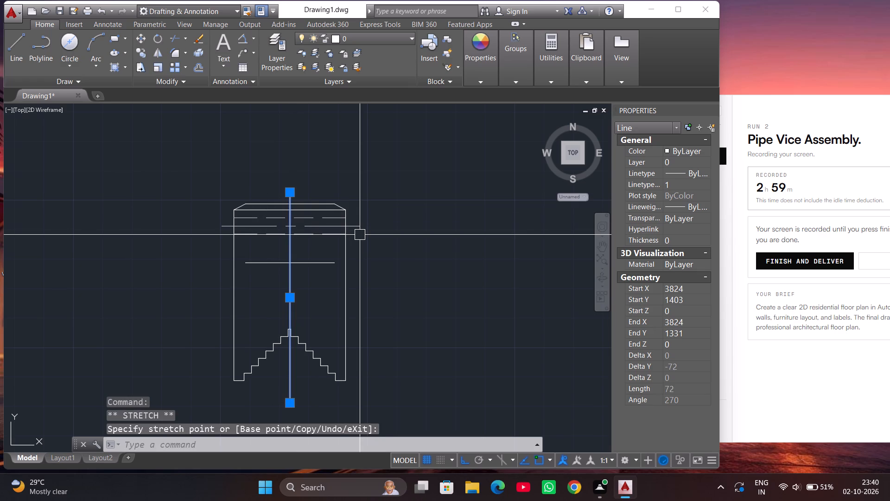
key(Escape)
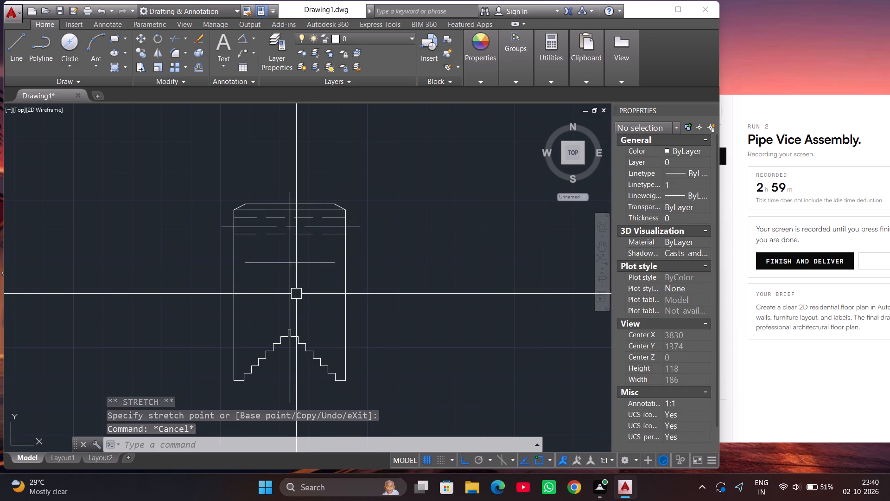
Shorten the central vertical line from its lower end up to its midpoint, about 36 long.
click(291, 402)
click(291, 402)
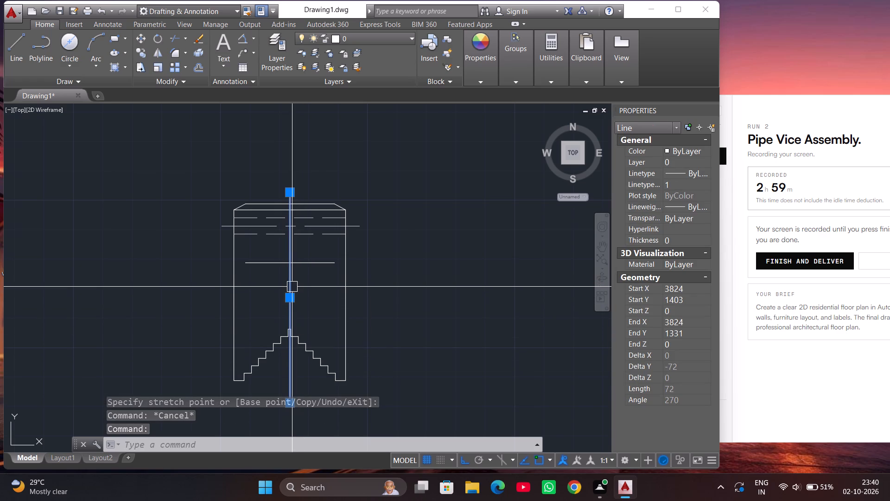
click(291, 291)
click(290, 399)
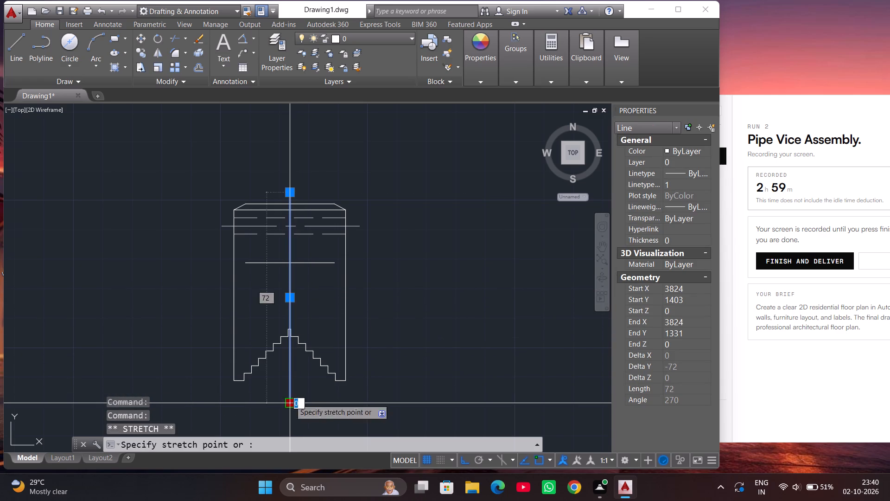
click(291, 295)
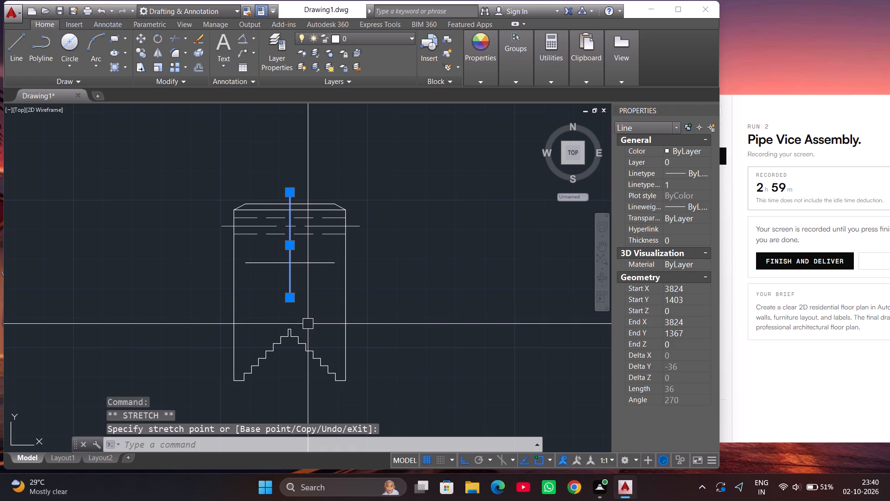
Set the linetype of the central vertical line to JIS_08_15.
click(481, 52)
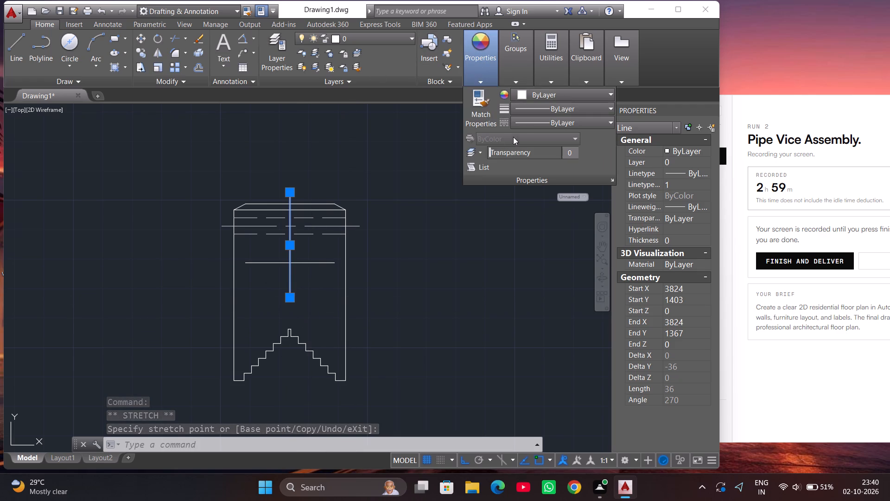
click(524, 125)
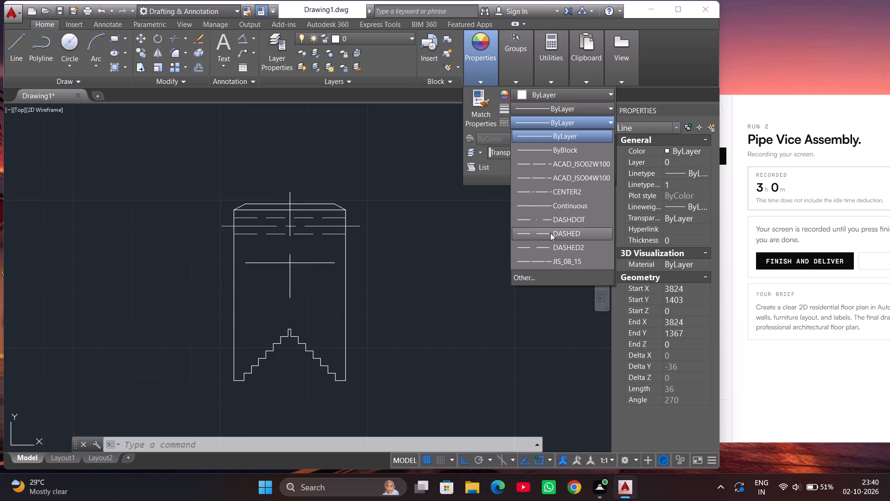
click(549, 262)
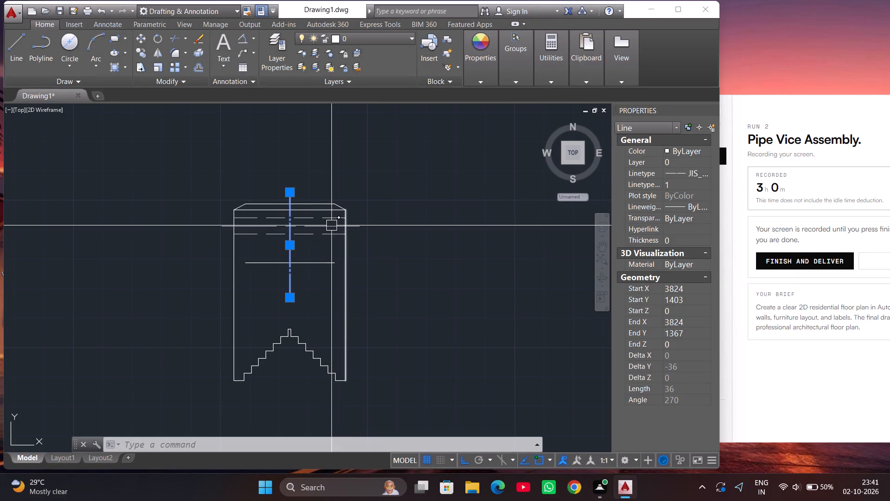
key(grave)
key(Escape)
key(Escape)
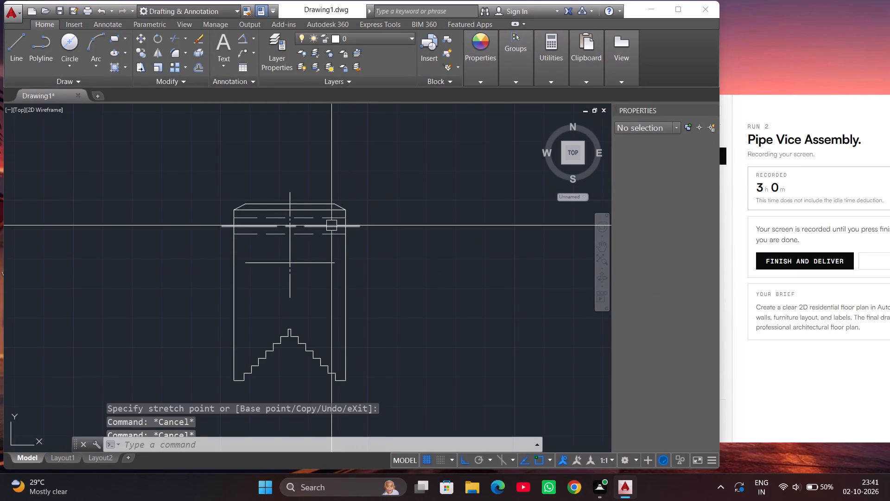
Change the linetype of the horizontal centre line between the dashed lines to JIS_08_15.
click(331, 225)
click(464, 55)
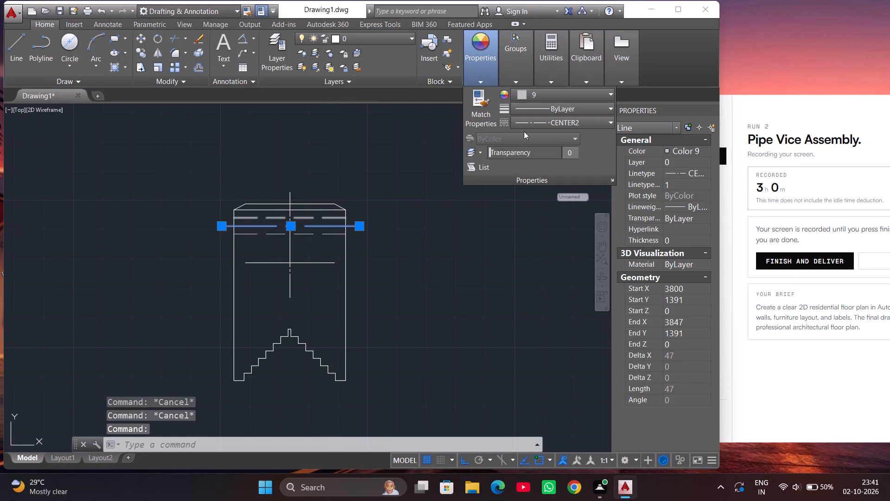
click(529, 124)
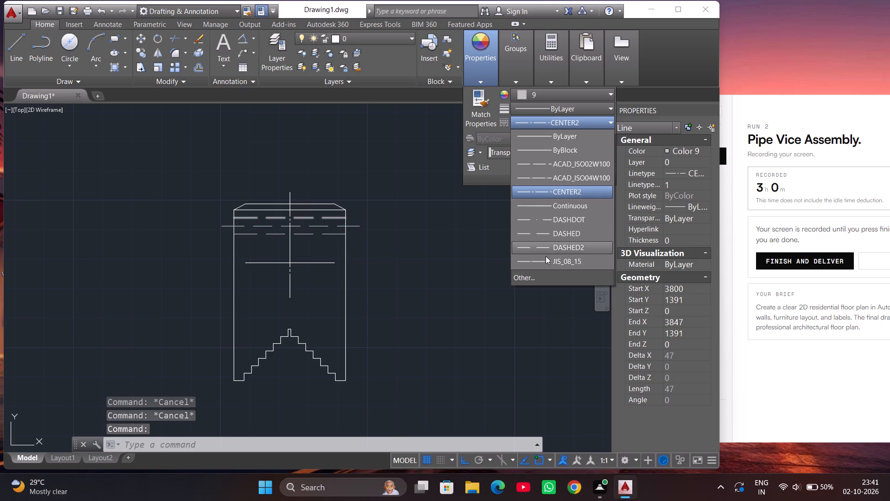
click(546, 263)
key(Escape)
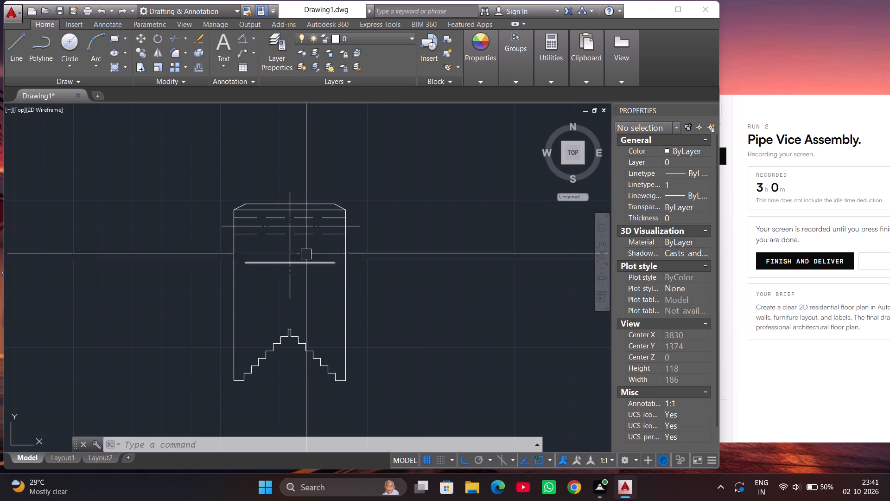
Offset the vertical centre line to its right by 10.
scroll(292, 193, up, 2)
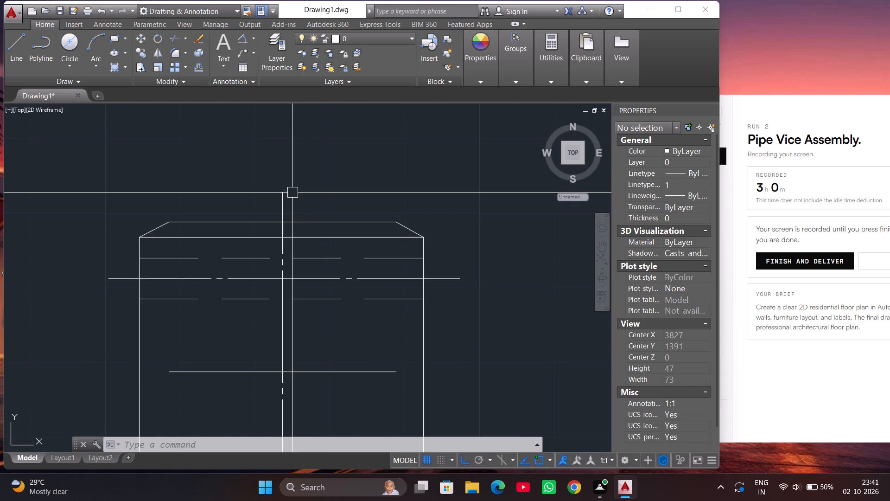
text(of)
key(Return)
key(Return)
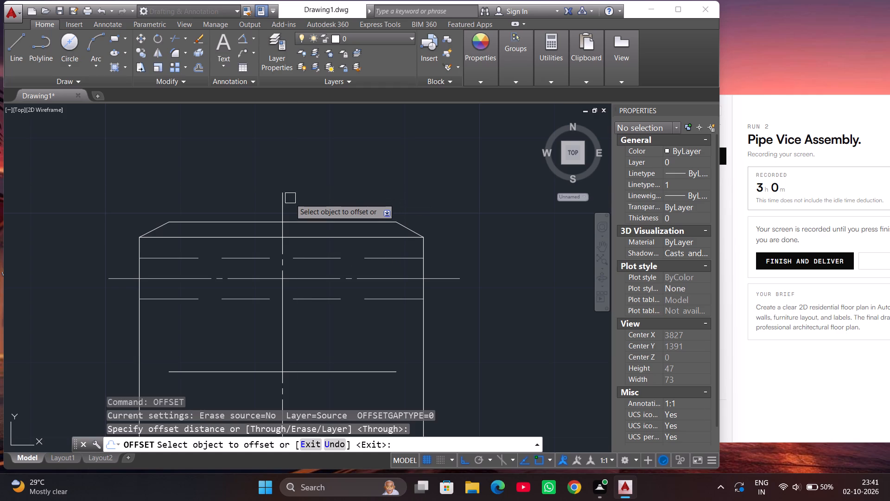
click(288, 199)
click(280, 203)
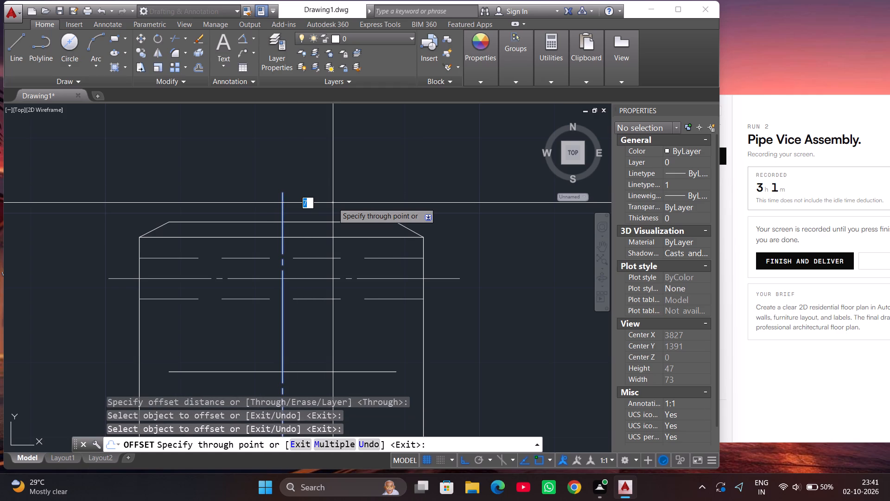
text(10)
key(Return)
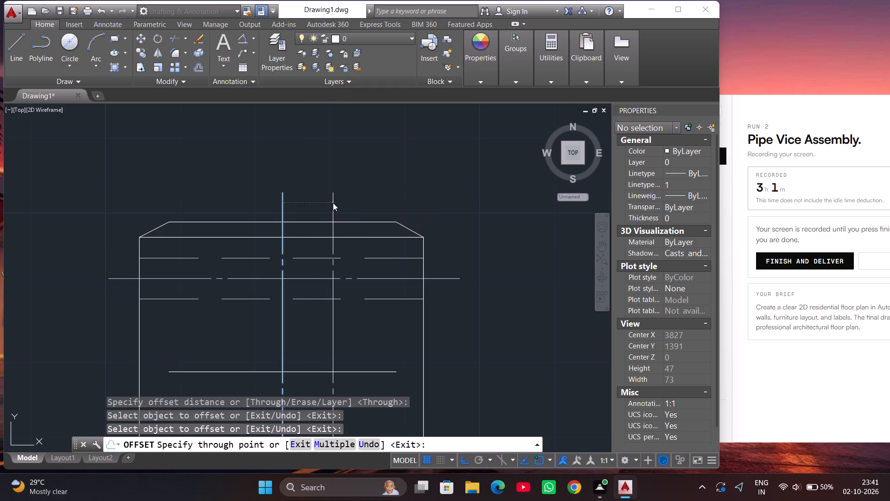
Offset the vertical centre line by 6 to its left and by 6 to its right.
click(284, 201)
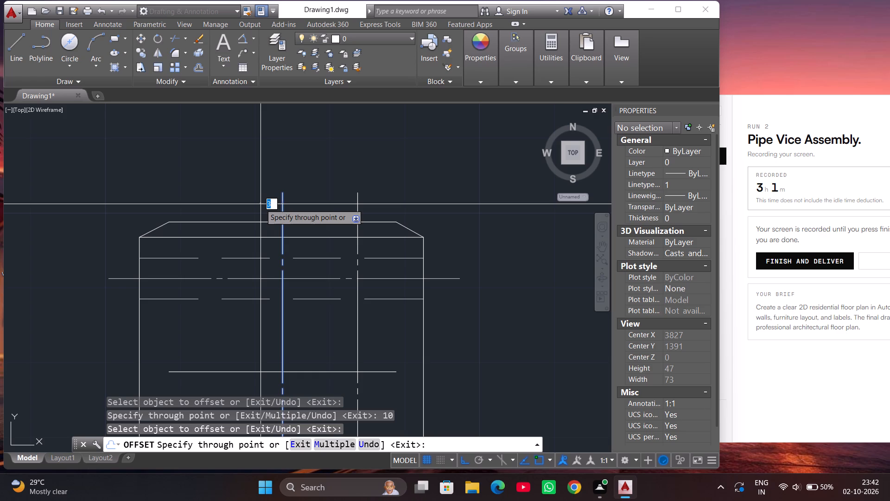
key(6)
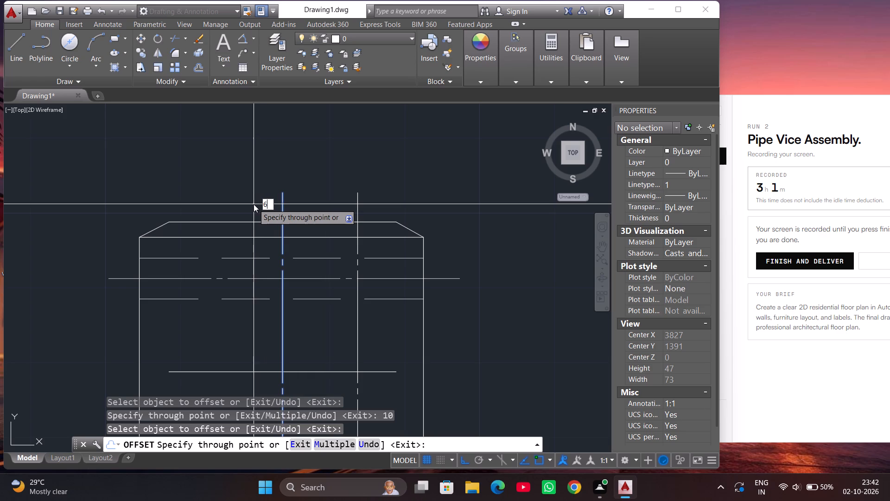
key(Return)
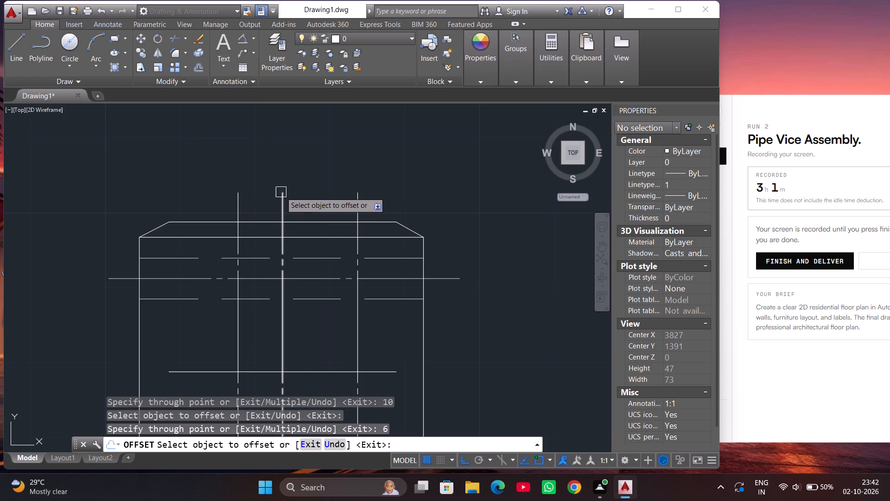
click(281, 192)
key(6)
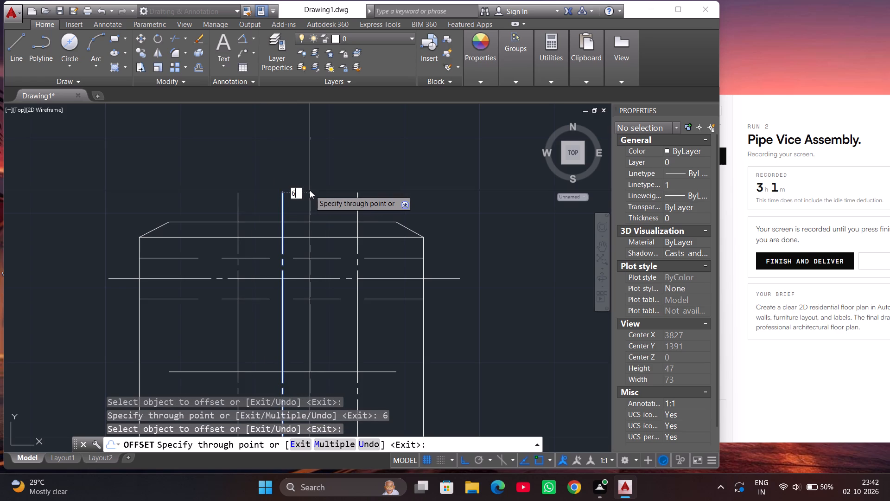
key(Return)
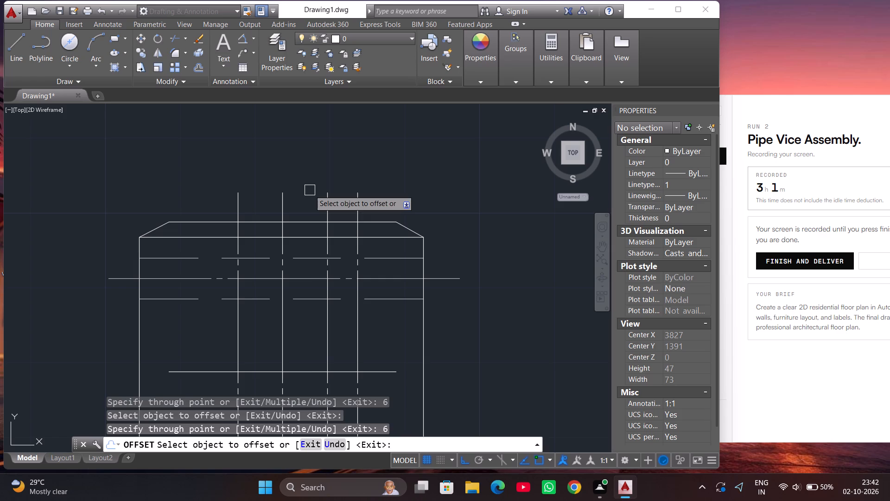
key(Escape)
Delete the vertical line offset 10 to the right of the centre line.
click(357, 197)
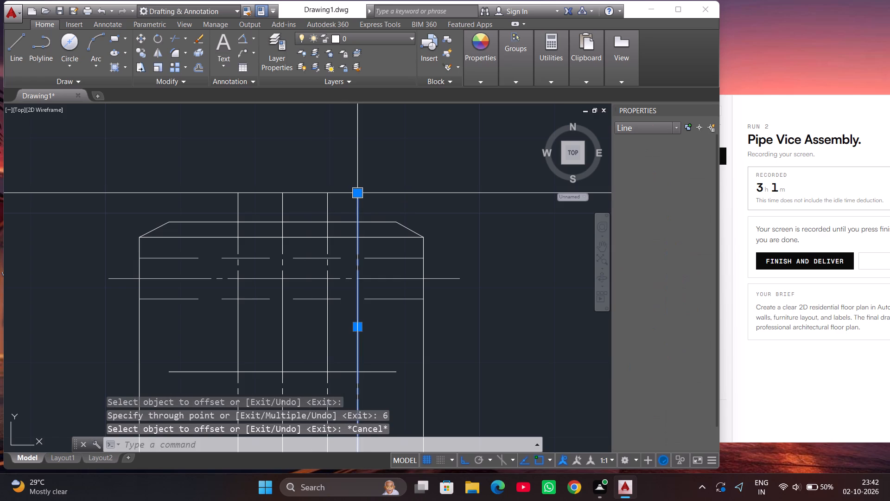
key(Delete)
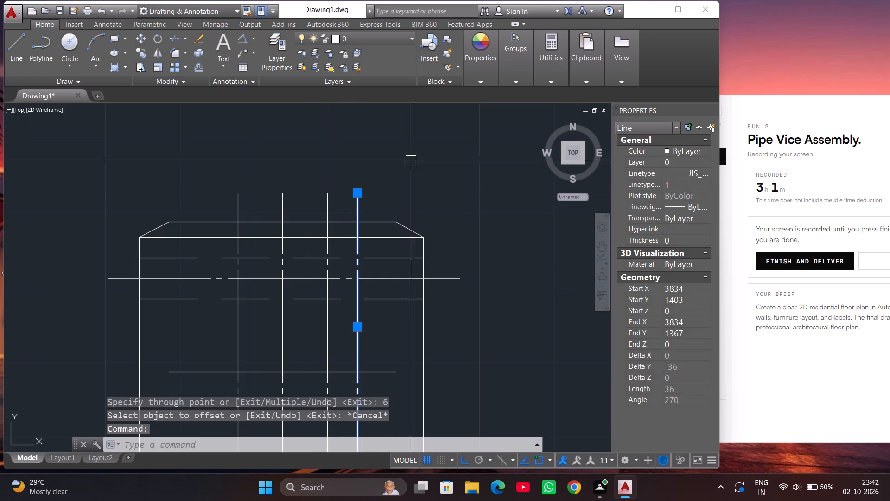
key(Delete)
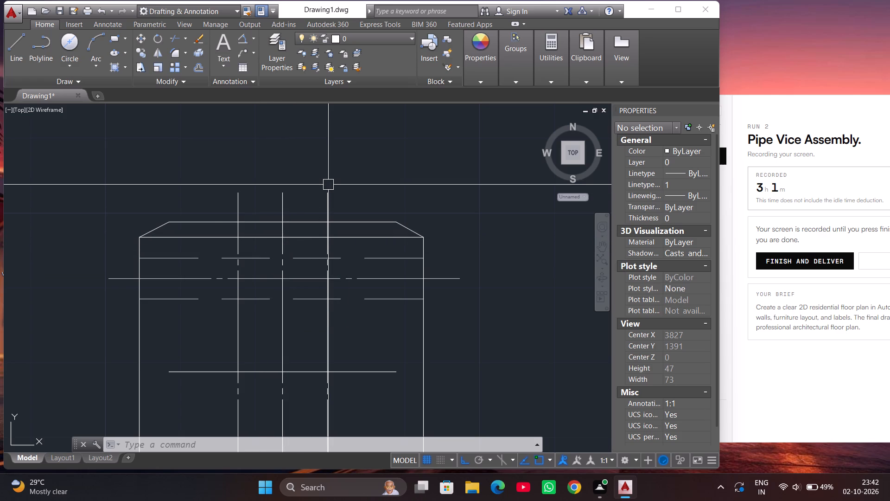
Draw a V between the two outer vertical lines' intersections with the lower horizontal line, its tip on the centre line about 3 below.
scroll(328, 185, down, 1)
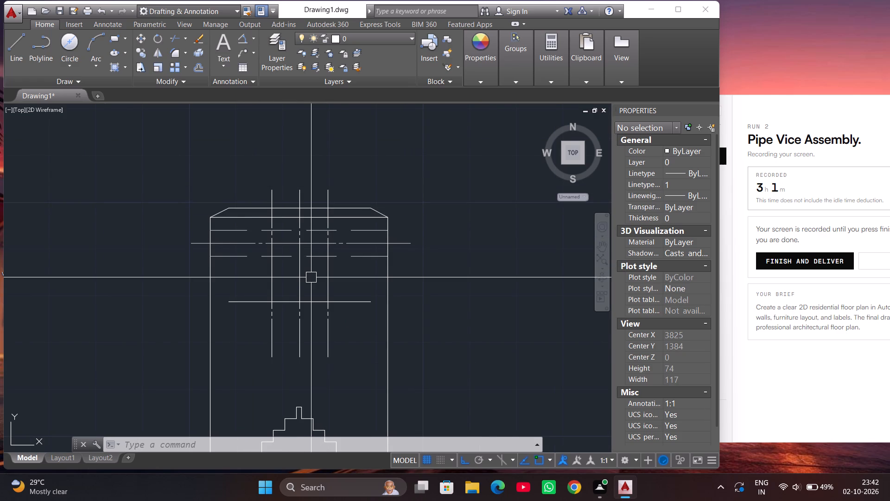
scroll(311, 277, up, 1)
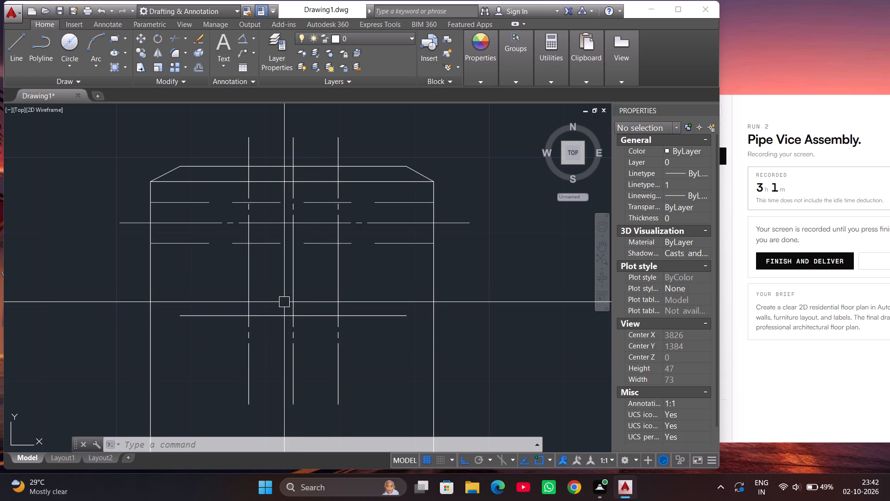
key(l)
key(Return)
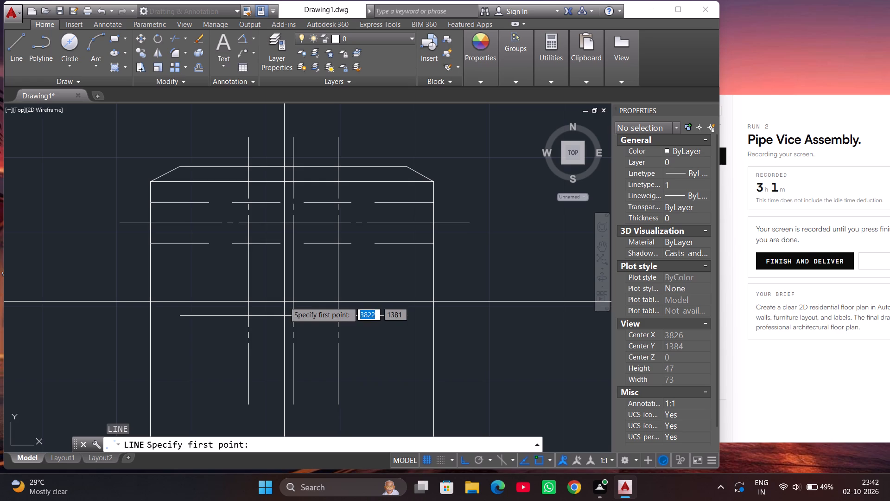
click(248, 313)
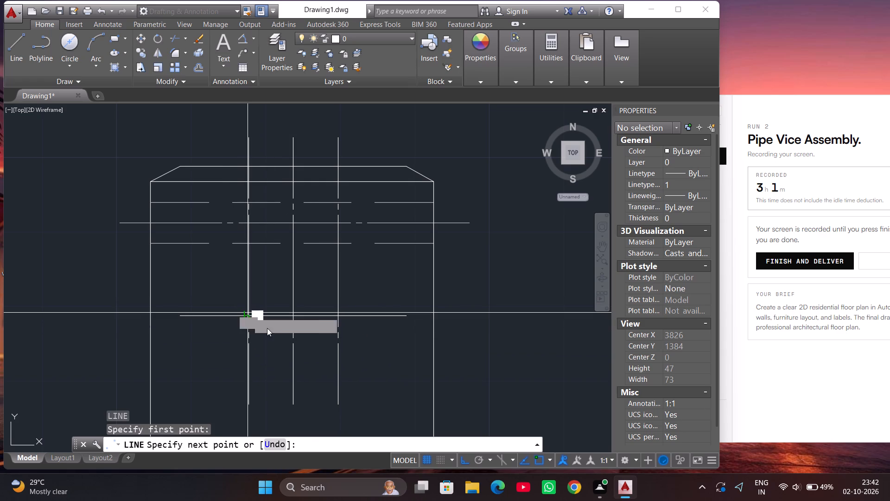
click(292, 340)
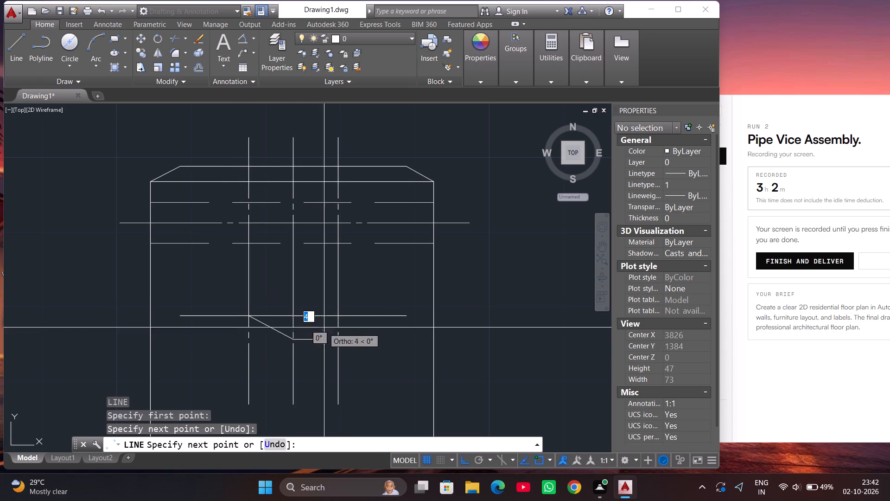
click(339, 319)
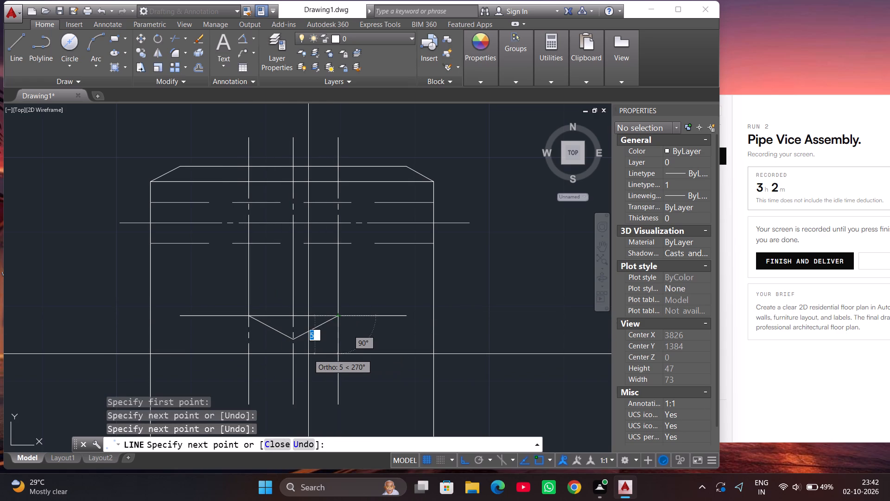
key(Escape)
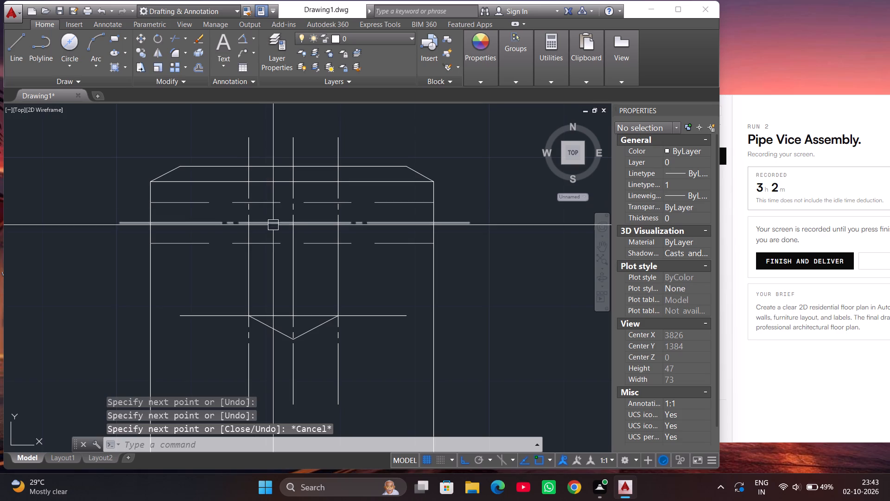
Add an angular dimension between the two sloping lines of the V, placed below its tip.
click(245, 44)
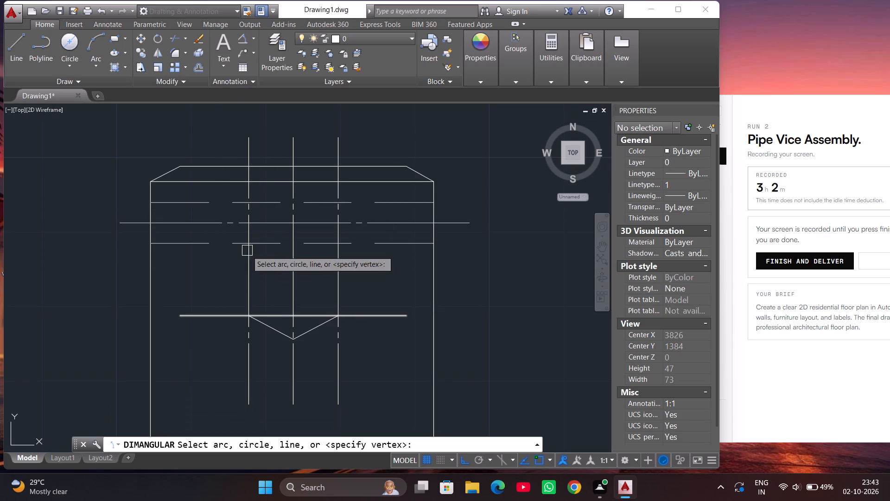
click(285, 336)
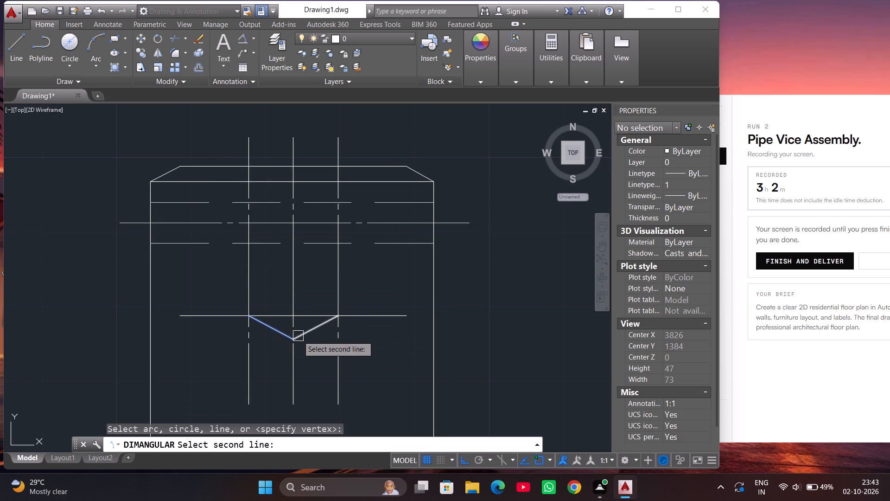
click(300, 335)
scroll(286, 259, down, 1)
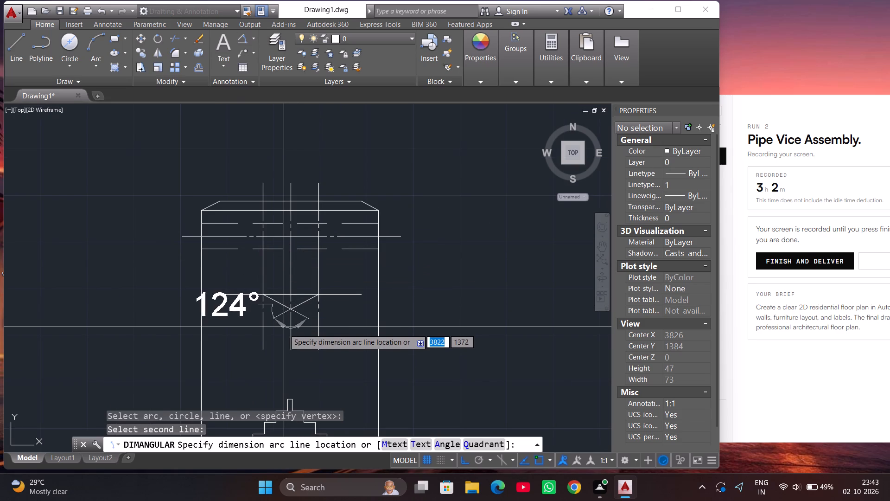
click(286, 356)
Stretch the shared tip of the V's two sloping lines along the centre line until their angular dimension is 120°.
scroll(298, 308, up, 3)
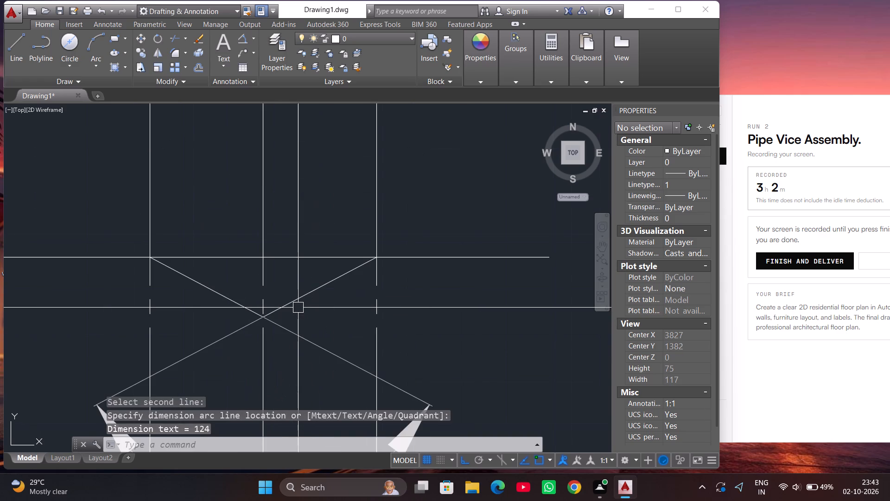
click(292, 302)
scroll(332, 259, down, 2)
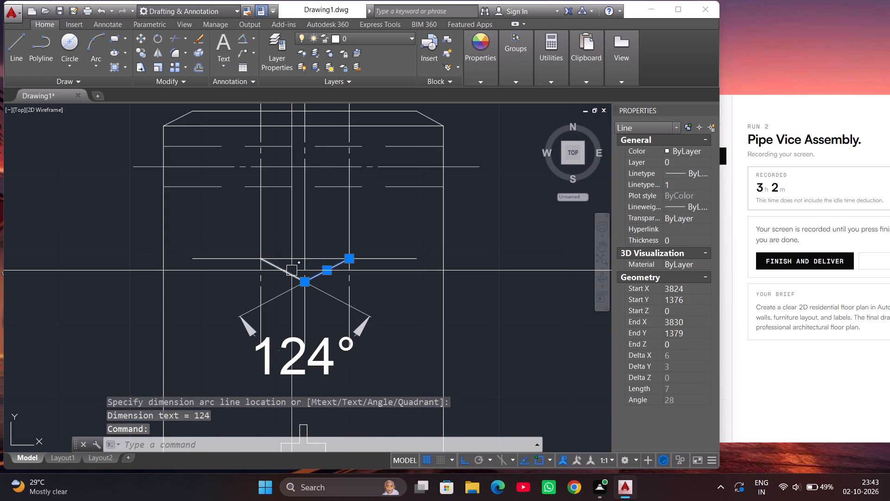
click(292, 270)
click(309, 284)
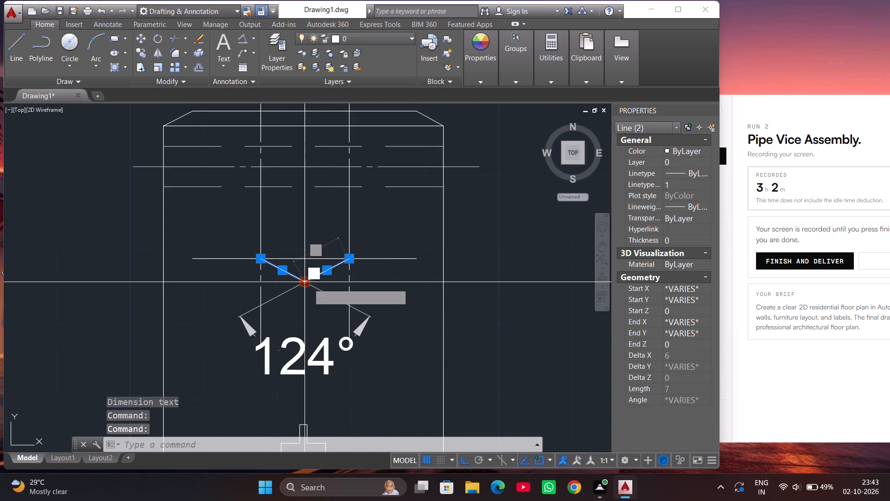
scroll(310, 208, down, 2)
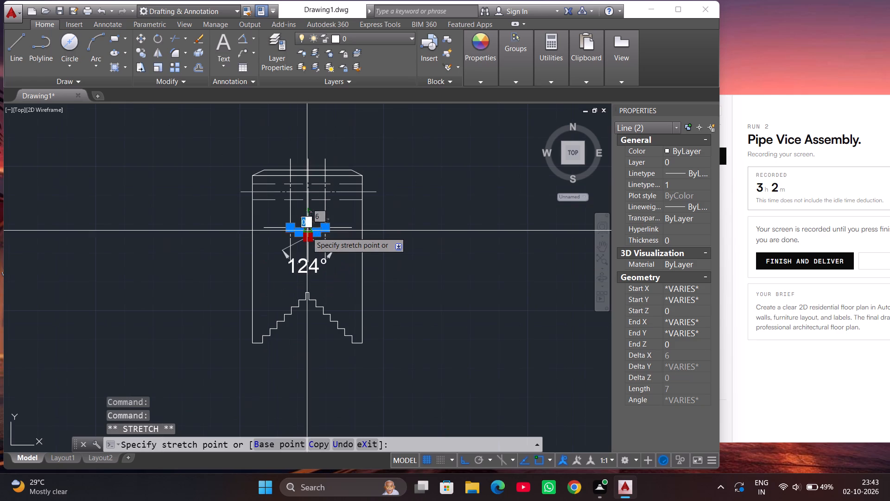
scroll(307, 235, up, 4)
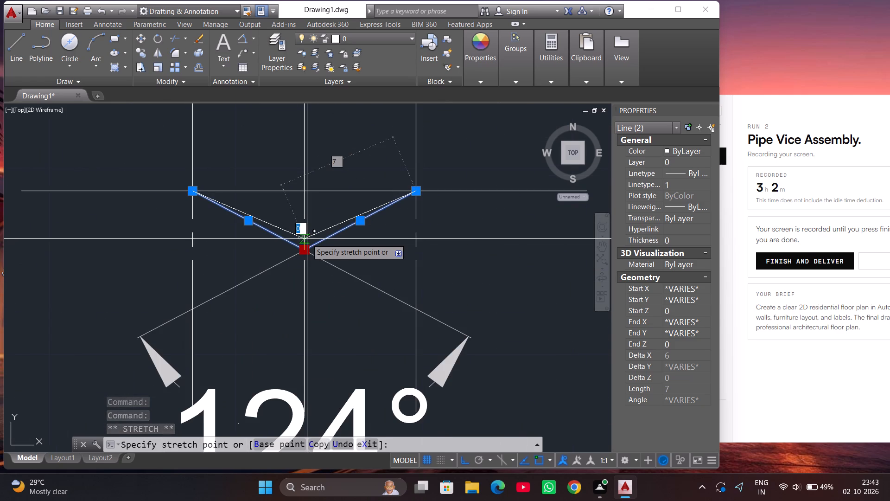
click(307, 239)
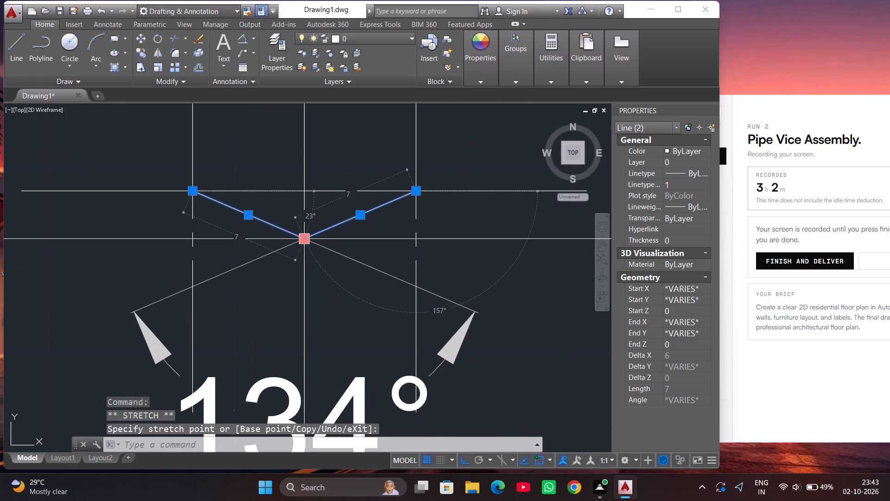
scroll(306, 244, down, 1)
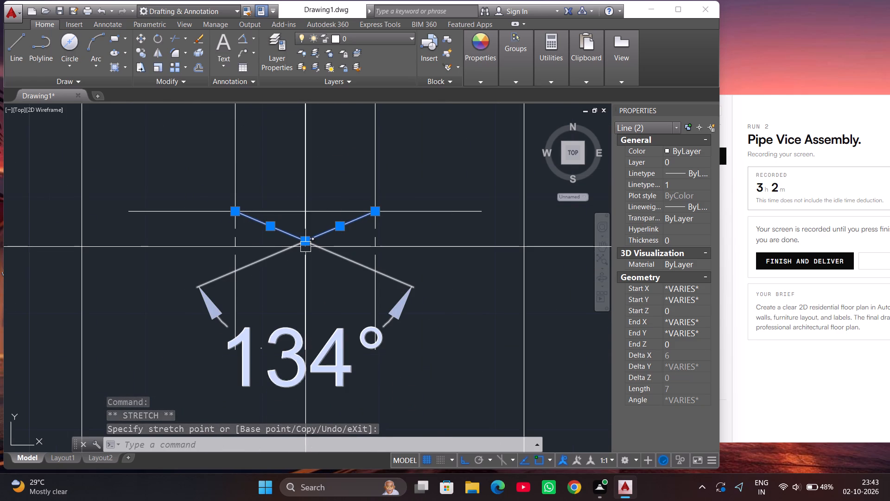
click(305, 242)
click(305, 250)
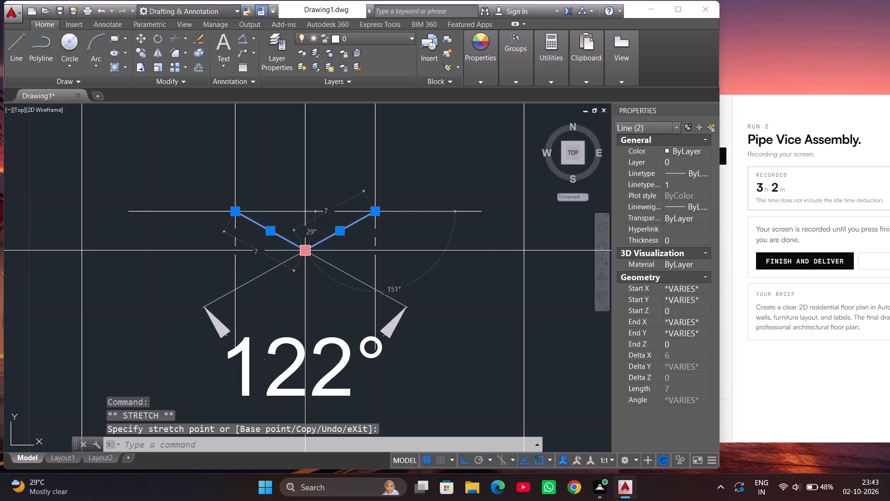
click(305, 250)
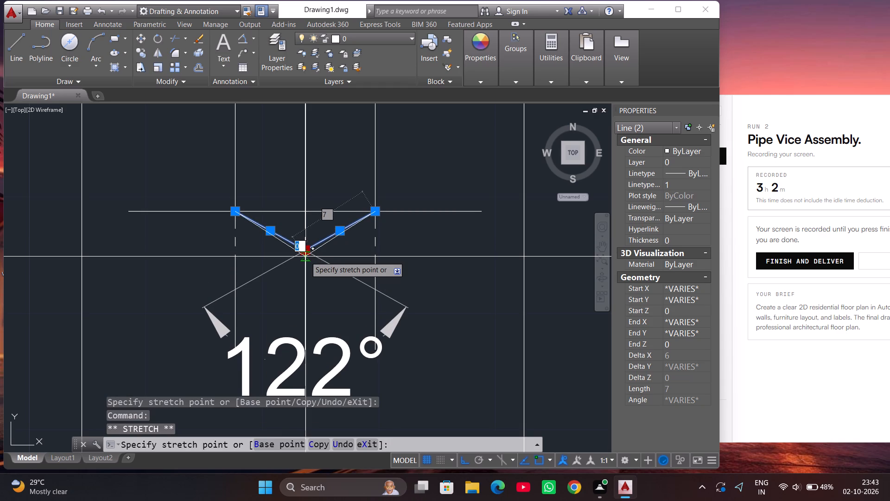
click(305, 257)
scroll(305, 257, up, 2)
click(305, 257)
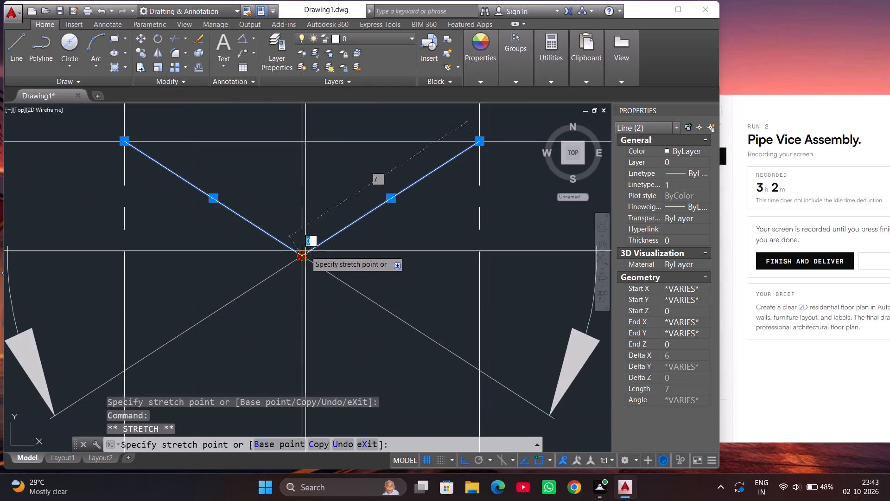
click(305, 248)
scroll(305, 211, down, 2)
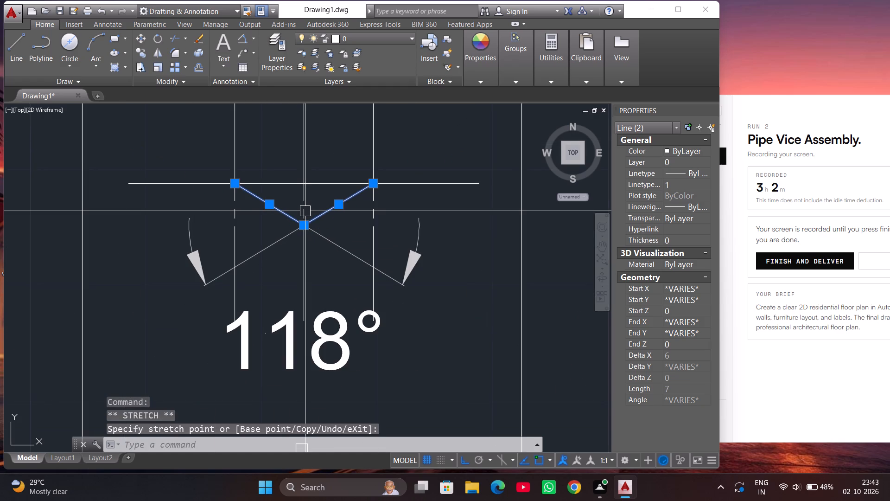
scroll(305, 212, up, 5)
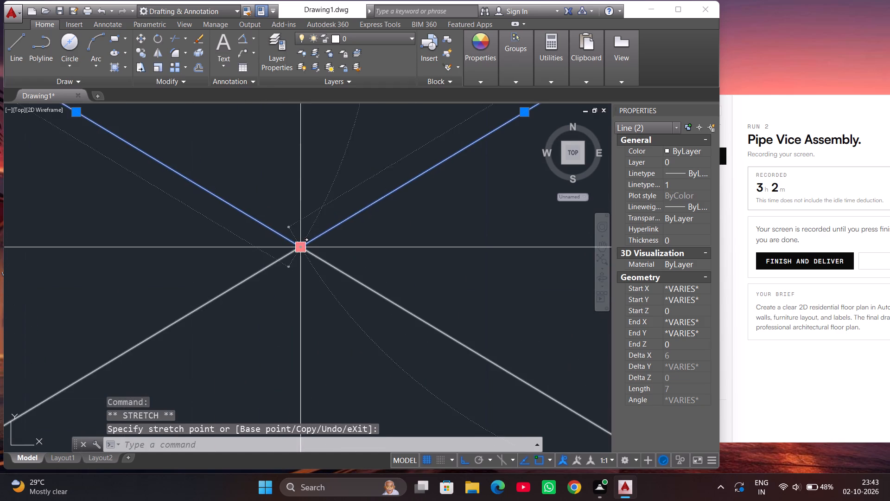
click(299, 248)
click(299, 235)
scroll(308, 205, down, 4)
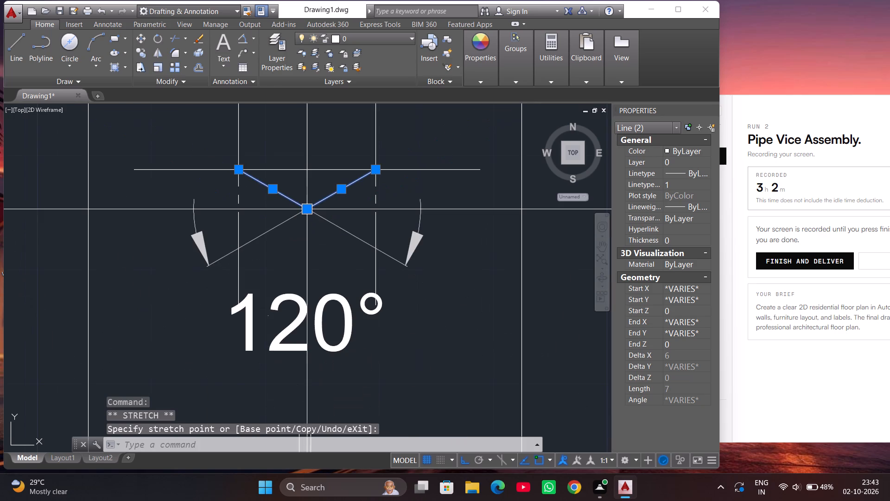
key(Escape)
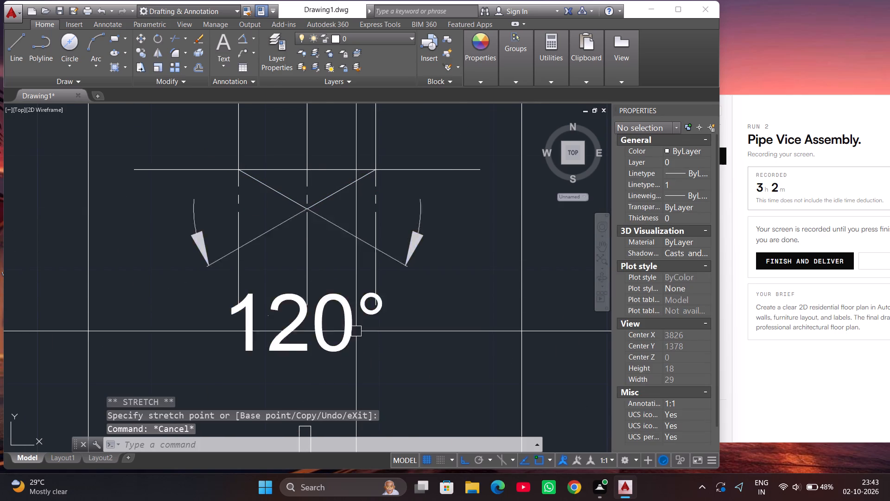
Shorten the vertical centre line from its lower end to just below the V's tip, about 30 long.
scroll(356, 333, down, 1)
click(324, 290)
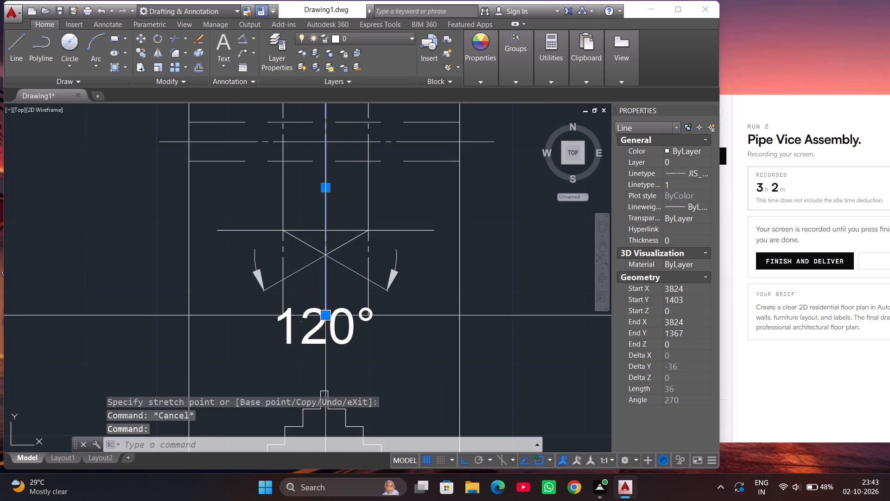
click(324, 318)
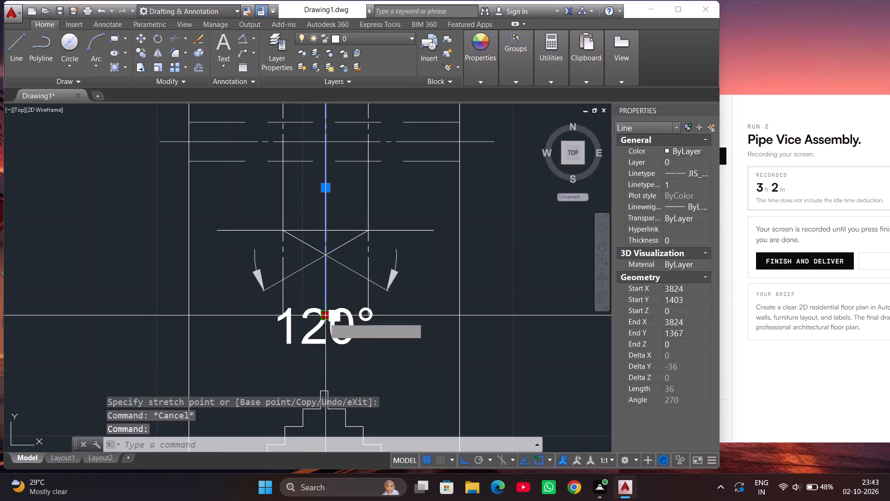
click(328, 272)
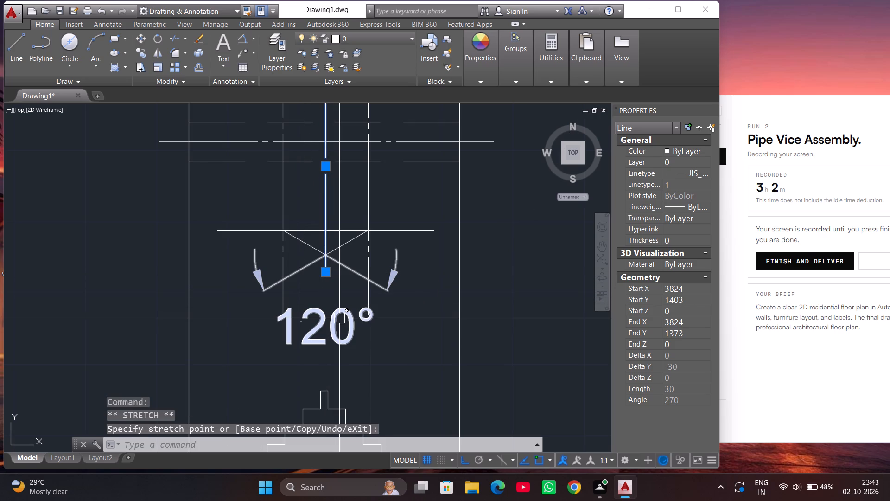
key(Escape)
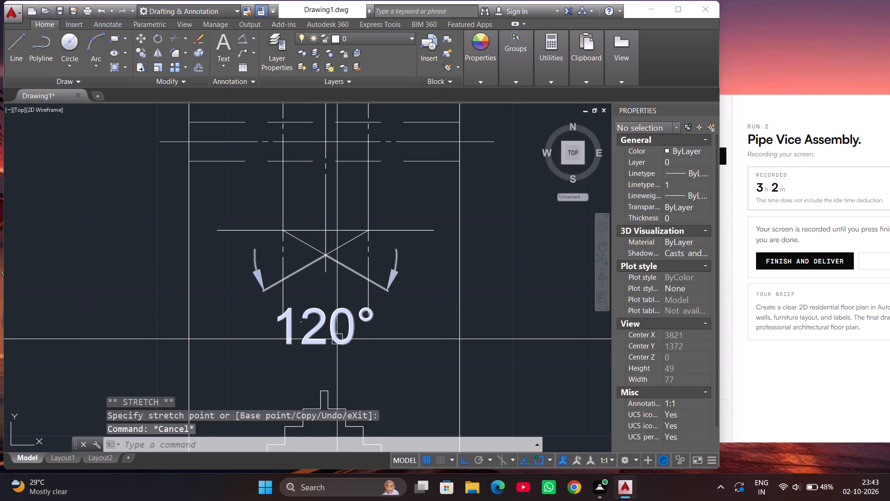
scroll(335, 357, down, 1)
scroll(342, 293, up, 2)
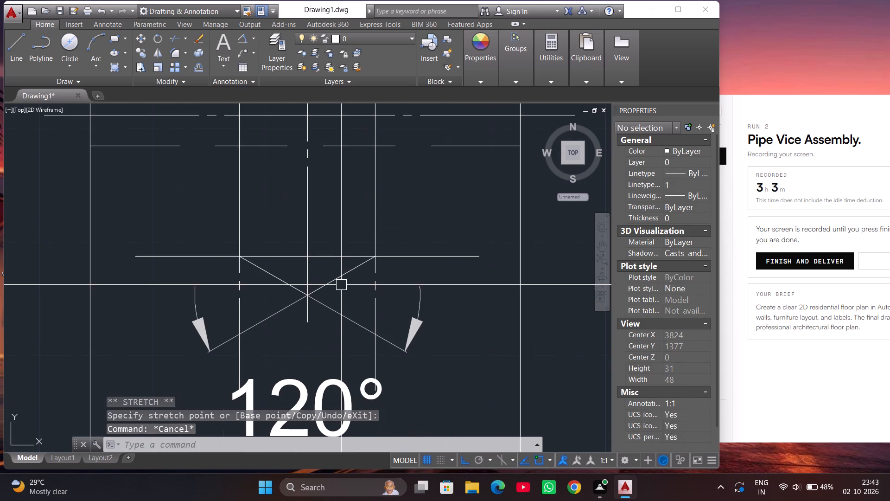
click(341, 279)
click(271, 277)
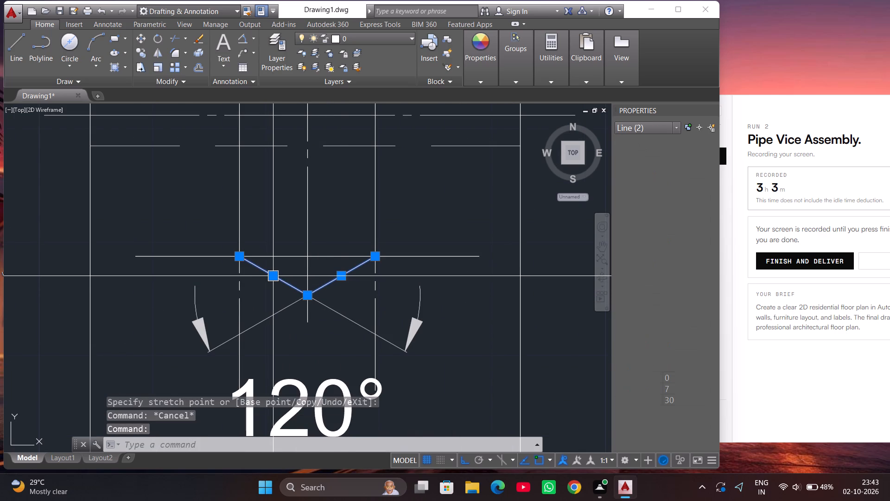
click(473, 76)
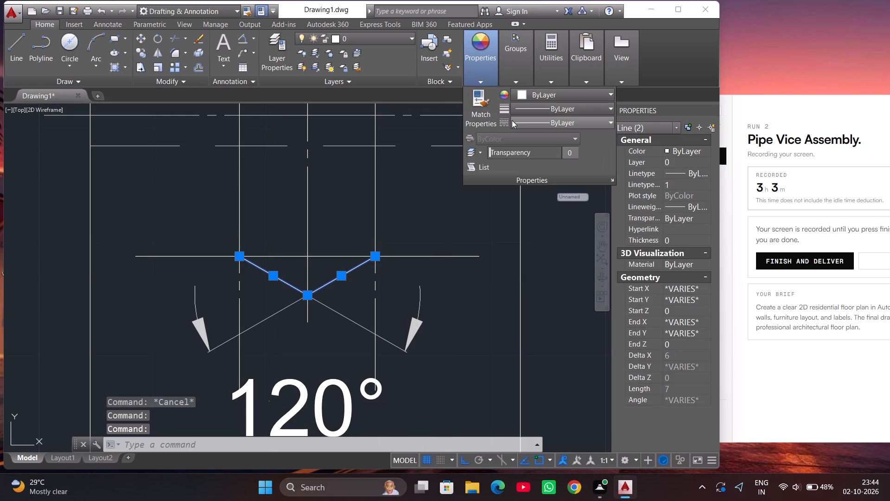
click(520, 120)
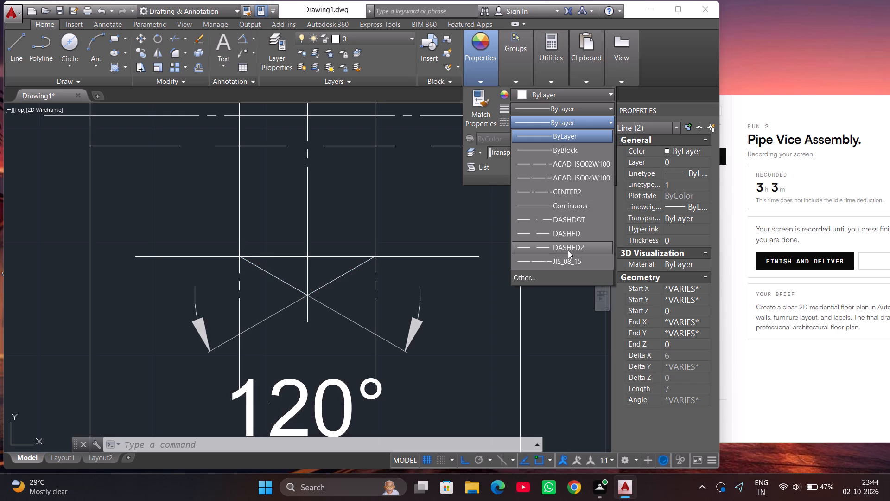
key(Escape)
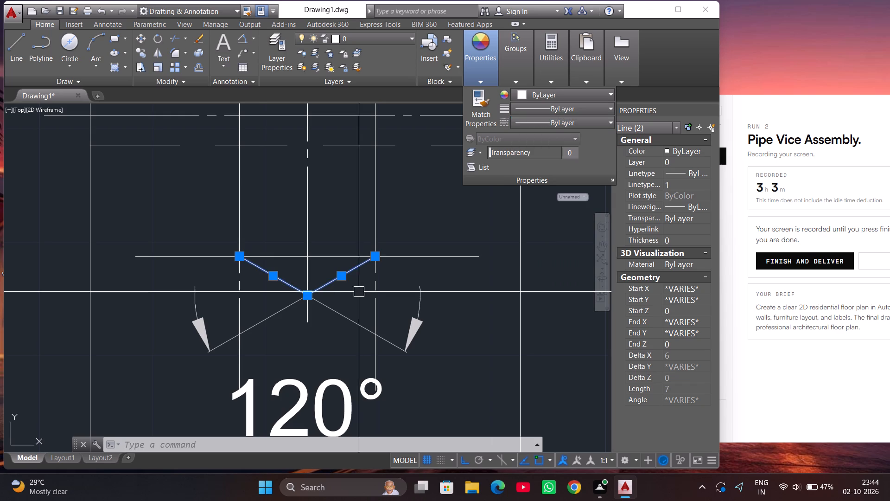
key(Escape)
Change the linetype of the V's two sloping lines to DASHED2.
click(336, 266)
click(337, 286)
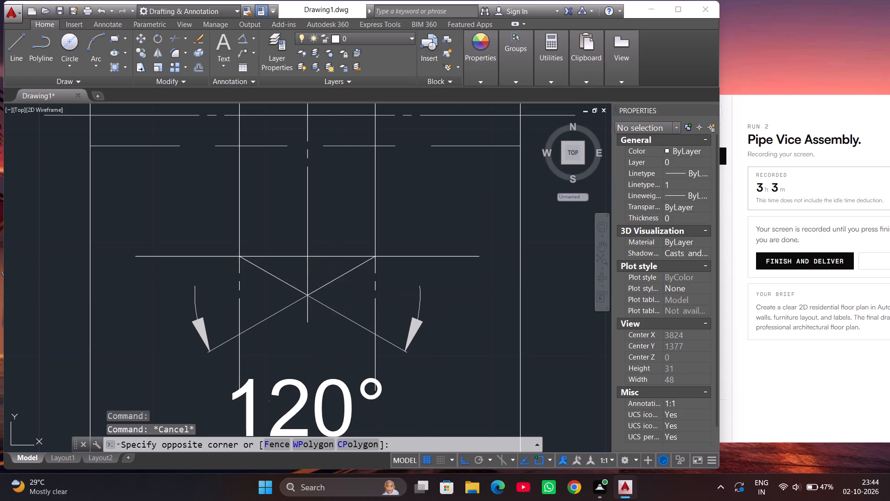
click(348, 285)
click(326, 271)
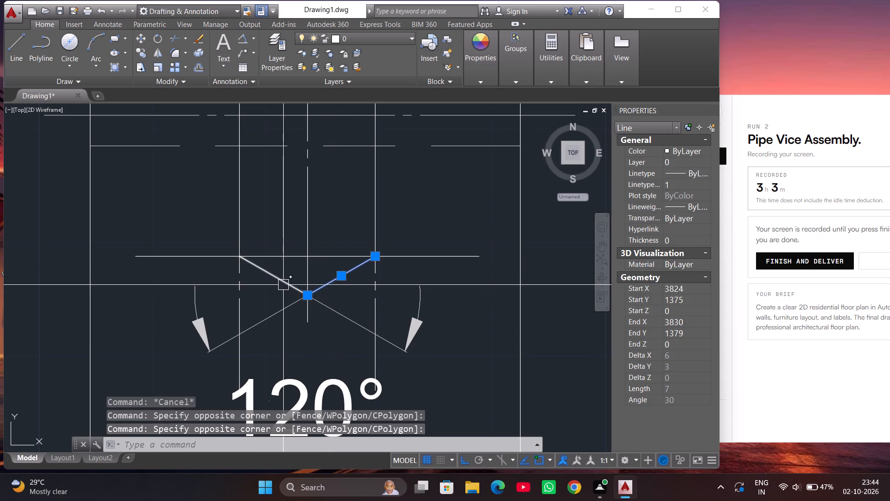
click(281, 279)
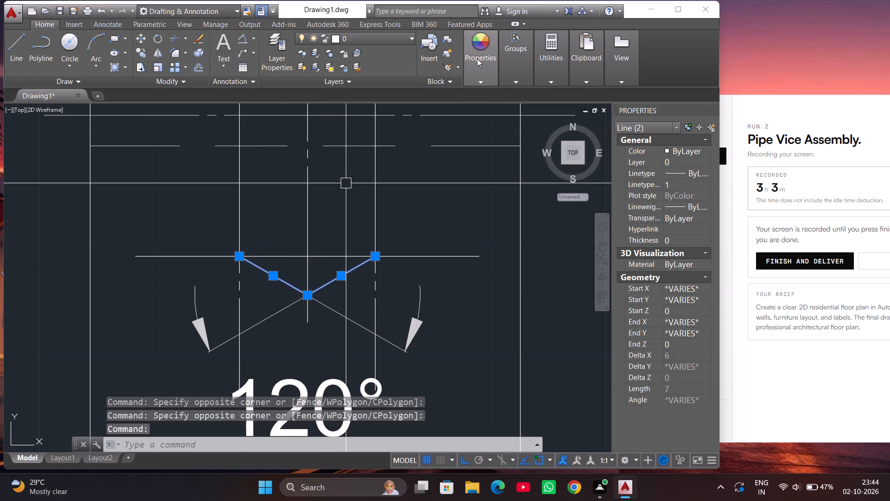
click(477, 58)
click(531, 123)
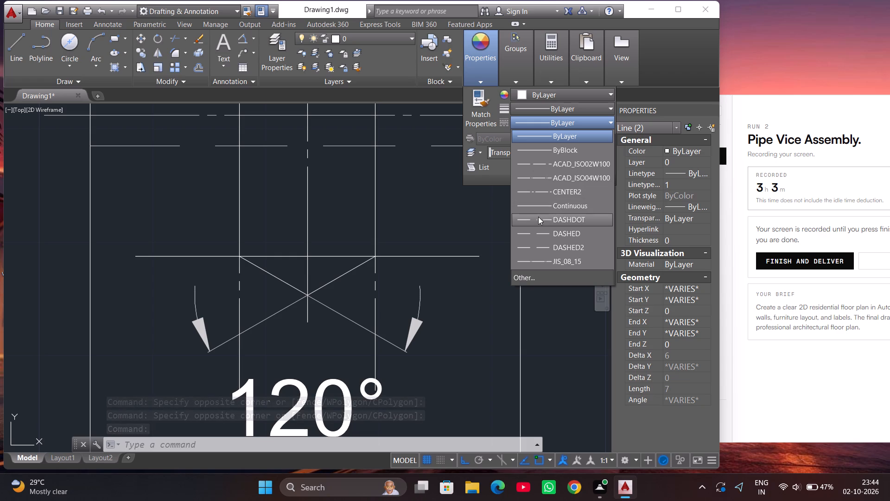
click(538, 246)
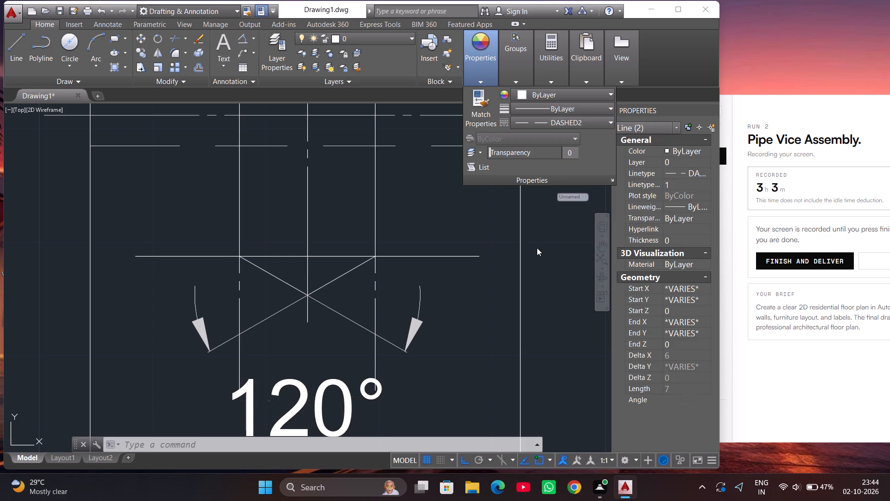
key(Escape)
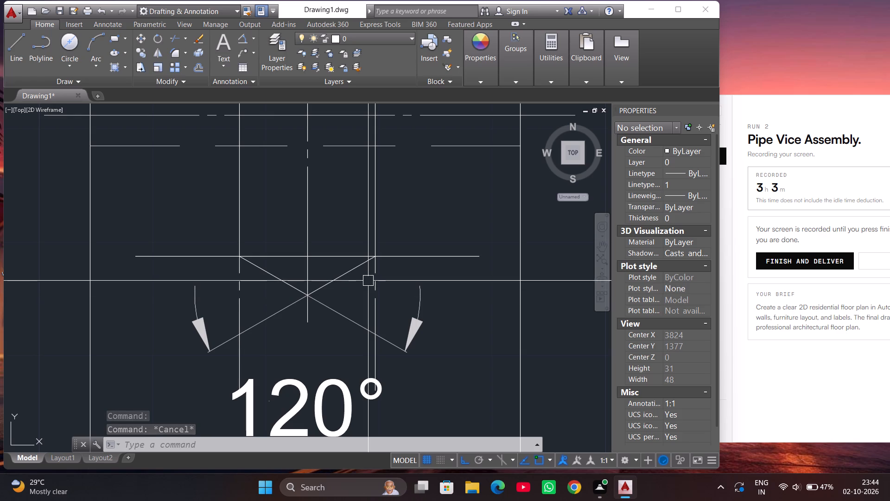
Shorten the horizontal line above the V at both ends so it spans only between the two hole lines, about 12 long.
click(412, 255)
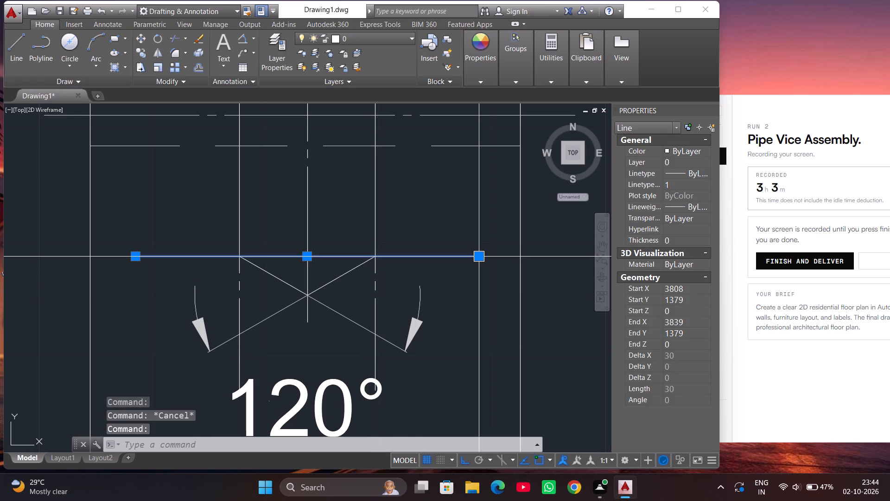
click(482, 257)
click(376, 257)
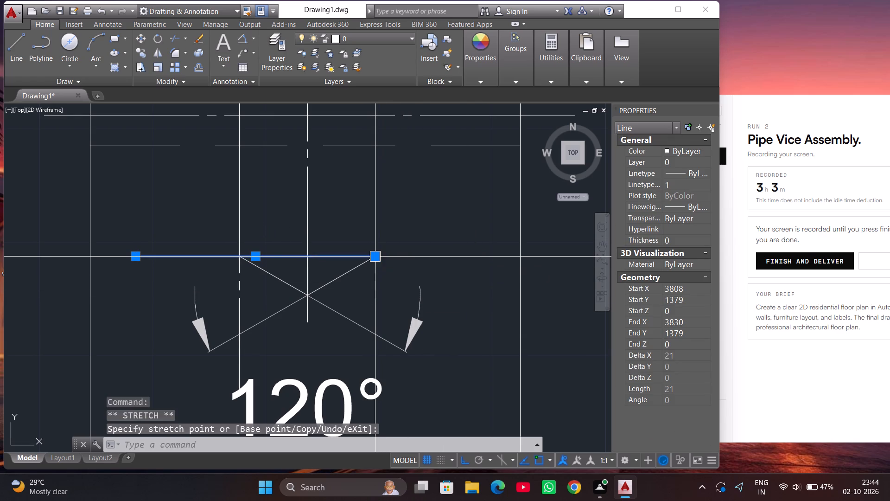
click(134, 257)
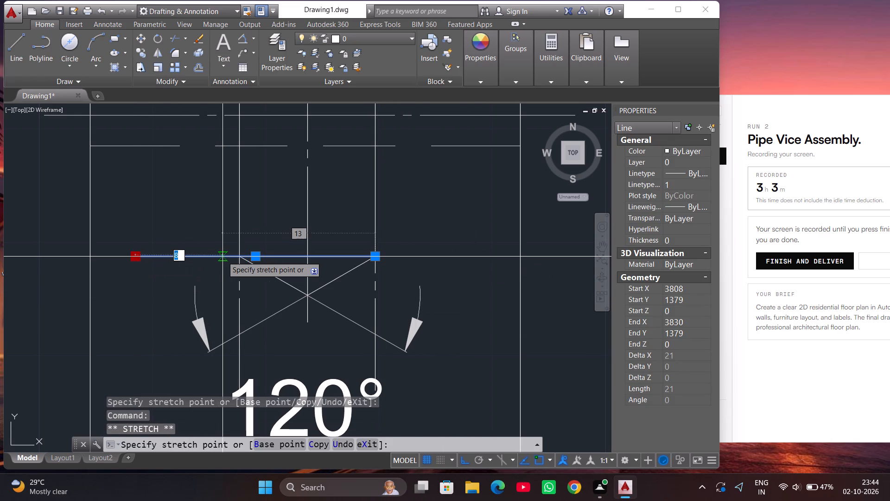
click(236, 257)
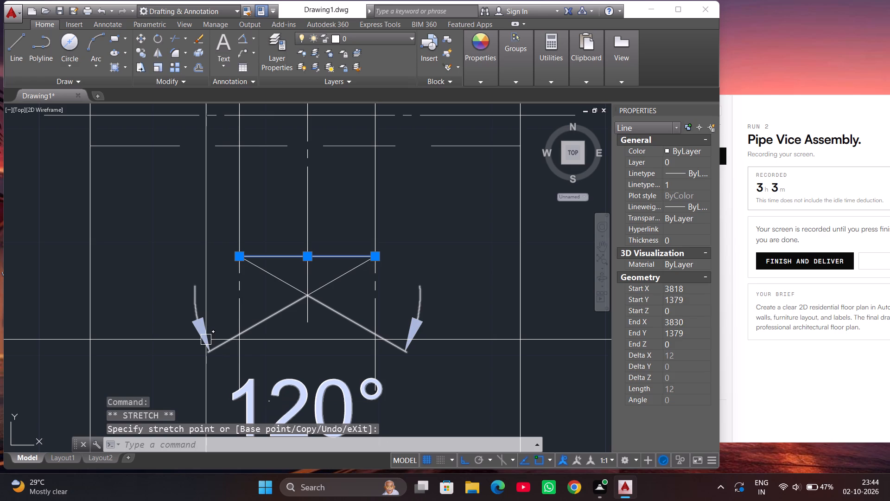
key(Escape)
Change the linetype of the two vertical hole lines on either side of the centre line to DASHED2.
scroll(234, 377, down, 1)
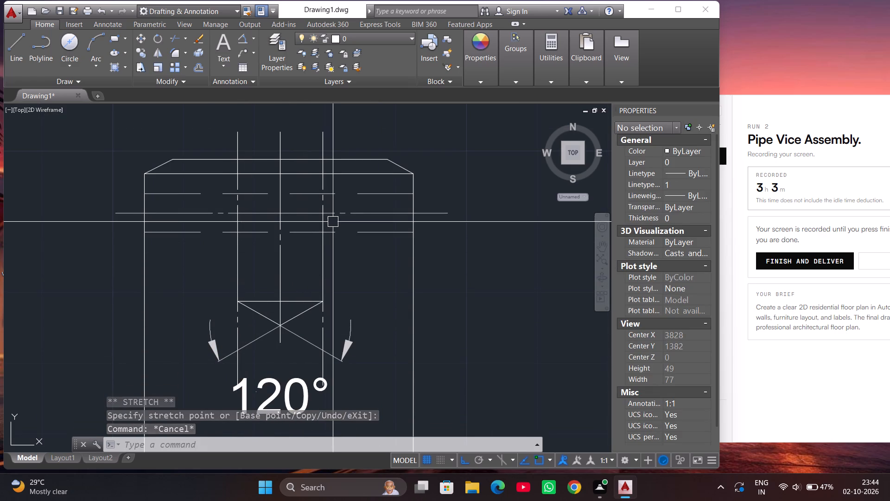
click(320, 256)
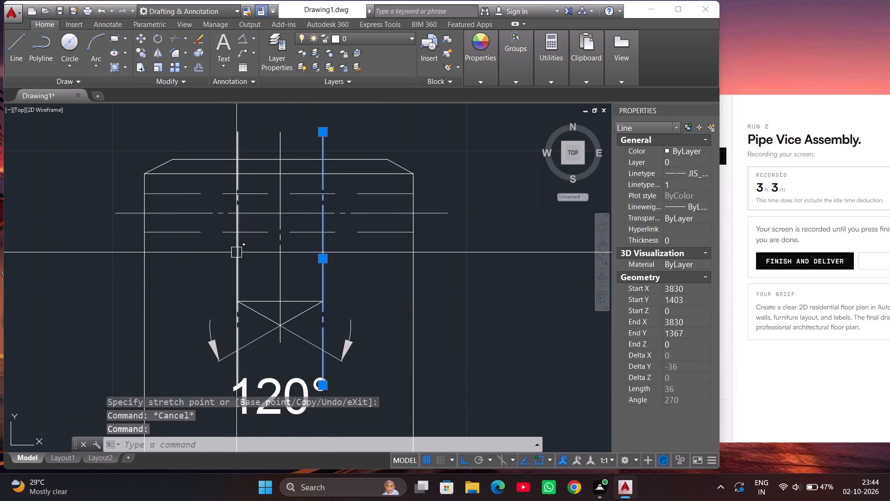
click(236, 252)
click(471, 64)
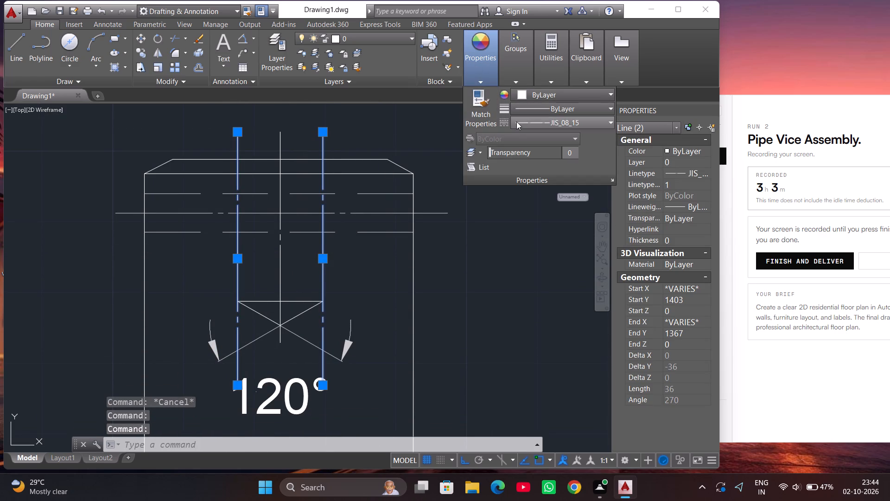
click(516, 122)
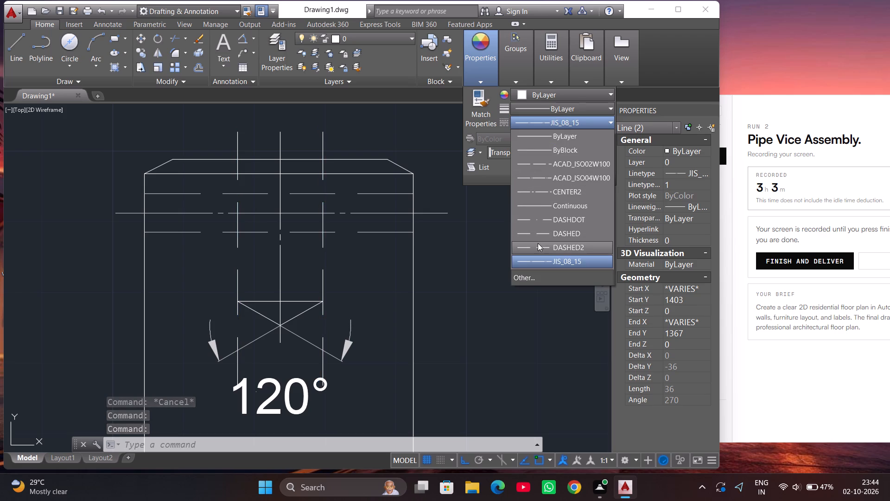
click(538, 243)
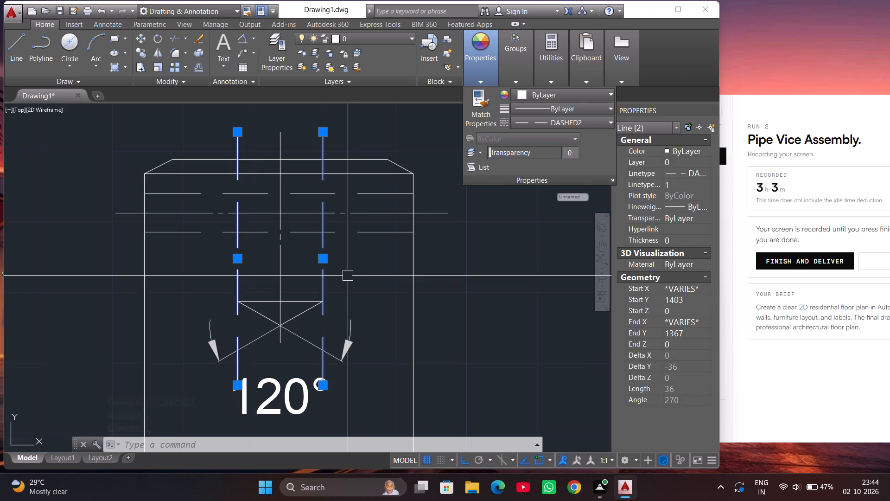
Shorten the upper ends of both dashed hole lines to the part's top edge, making each about 32 long.
click(325, 131)
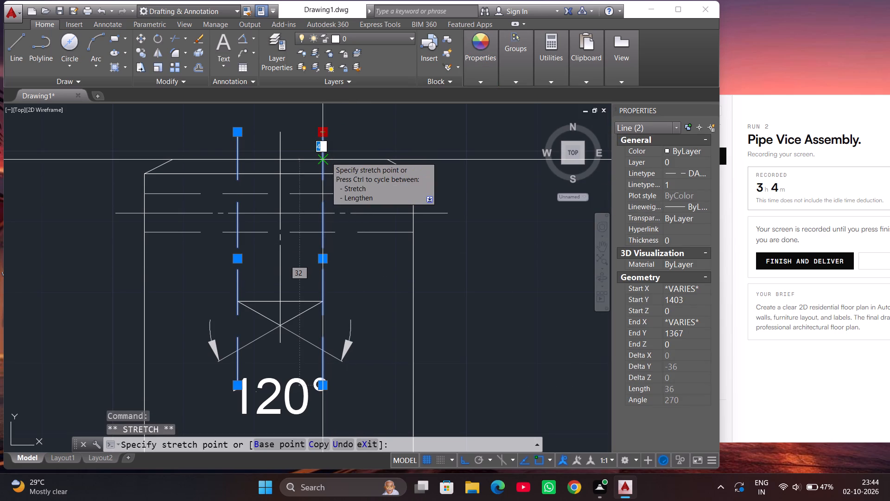
click(326, 157)
click(236, 130)
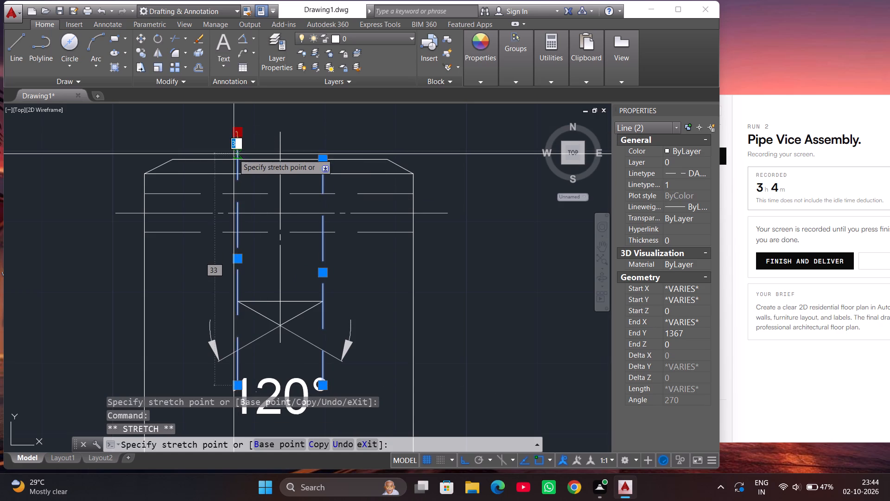
click(235, 160)
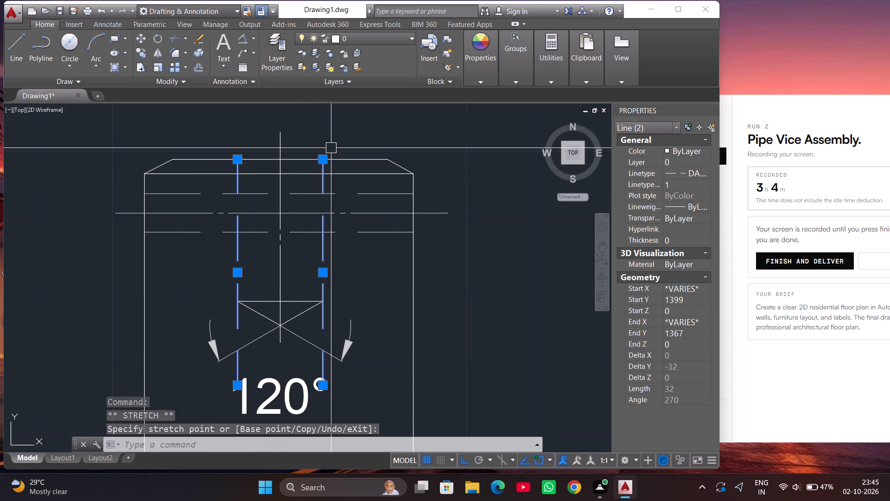
key(Escape)
key(Escape)
Add a vertical linear dimension from the top edge to the hole's horizontal bottom line, placed to the right of the part.
scroll(331, 148, down, 1)
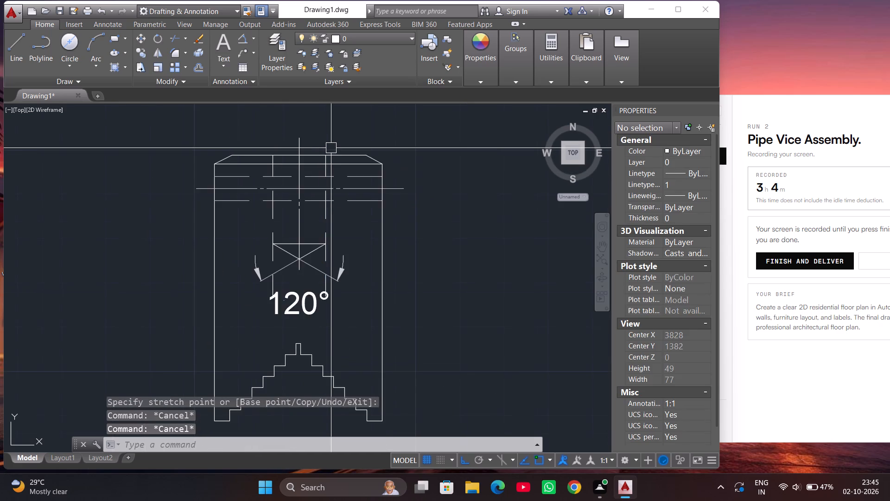
scroll(331, 148, down, 1)
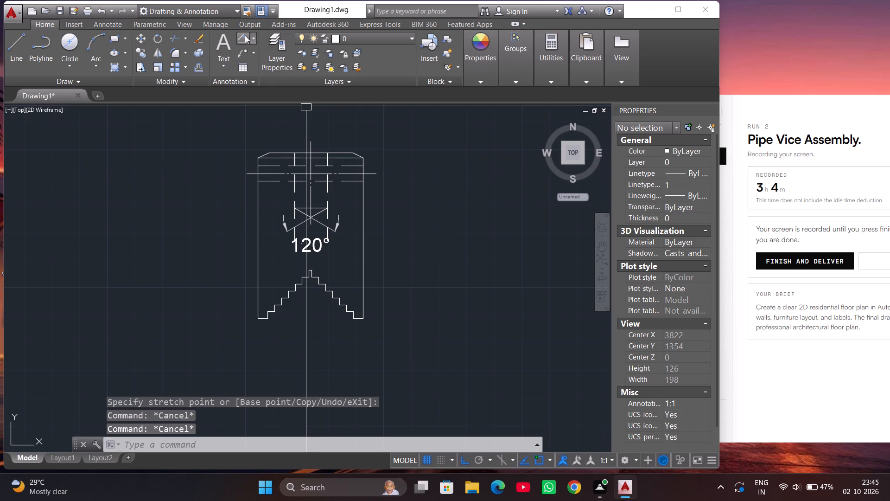
click(252, 37)
click(255, 51)
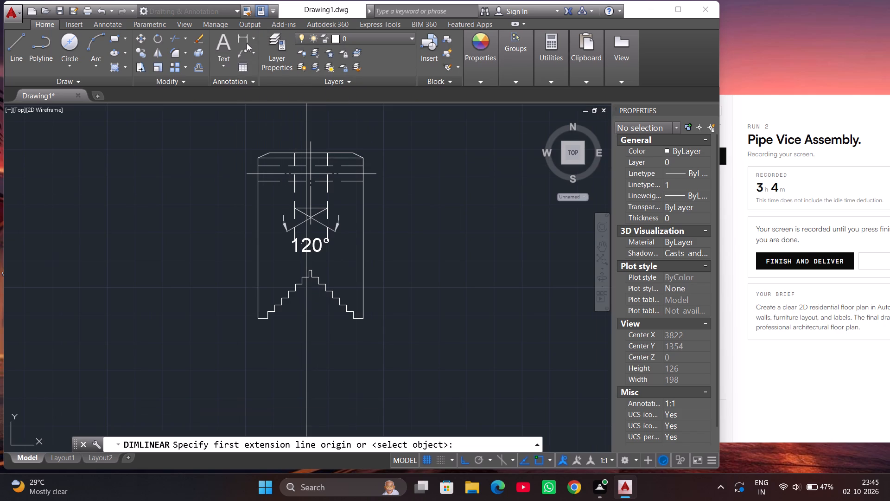
click(247, 43)
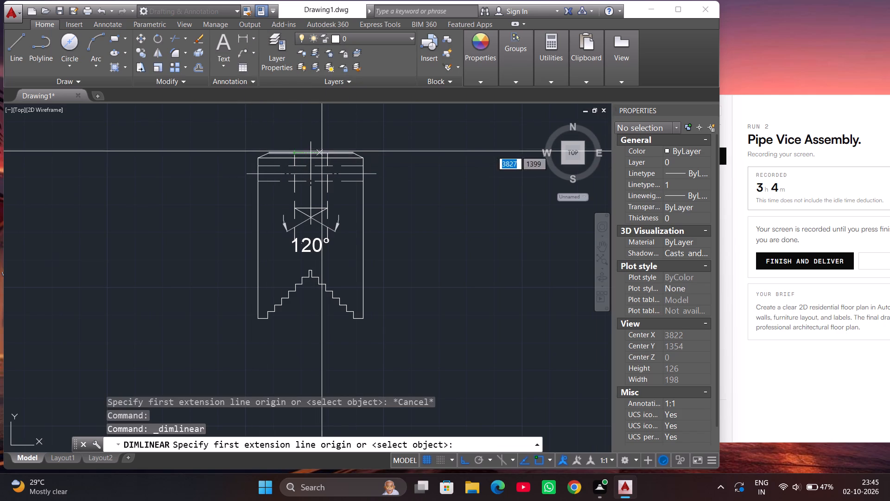
click(334, 152)
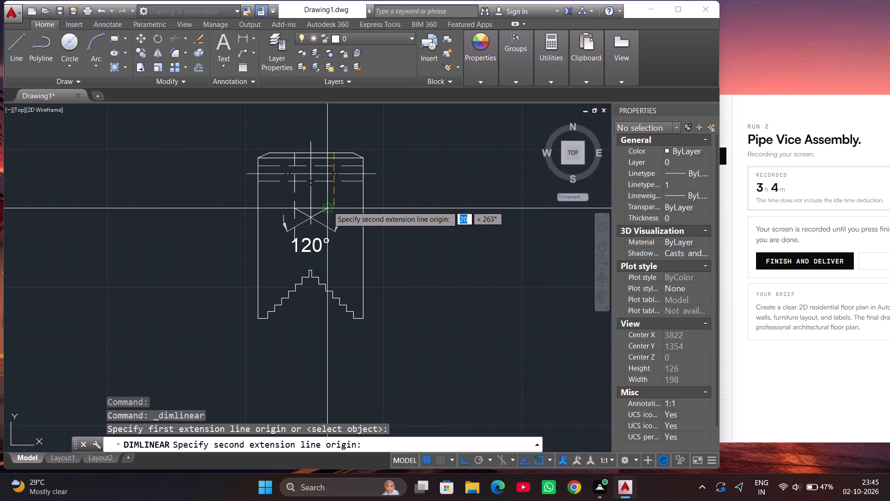
click(334, 208)
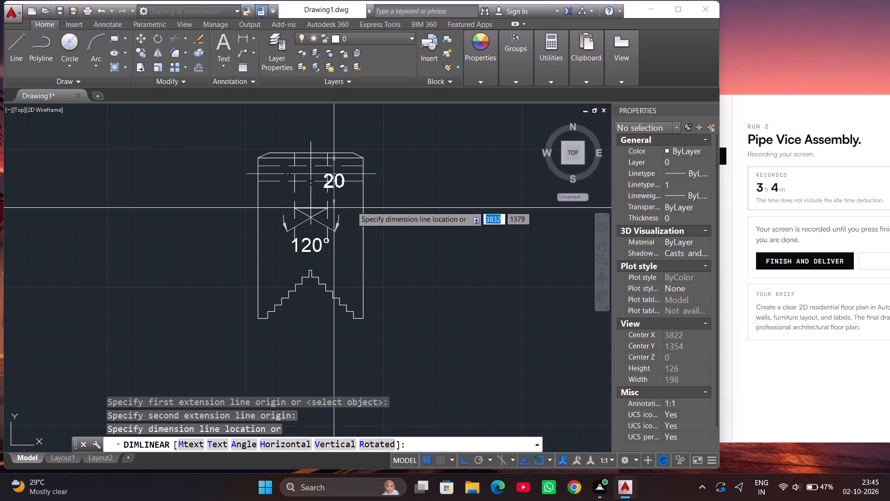
click(382, 196)
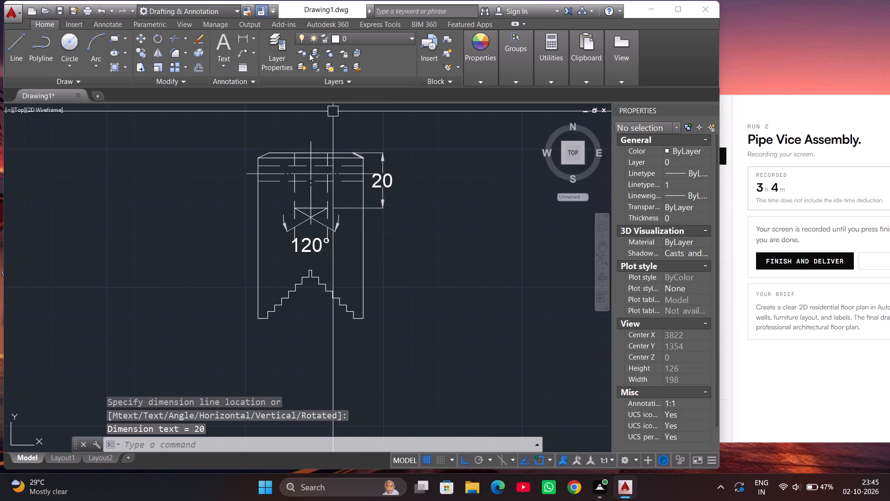
Add a horizontal linear dimension across the two dashed hole lines at the top edge, placed above the part.
click(241, 40)
scroll(340, 111, up, 2)
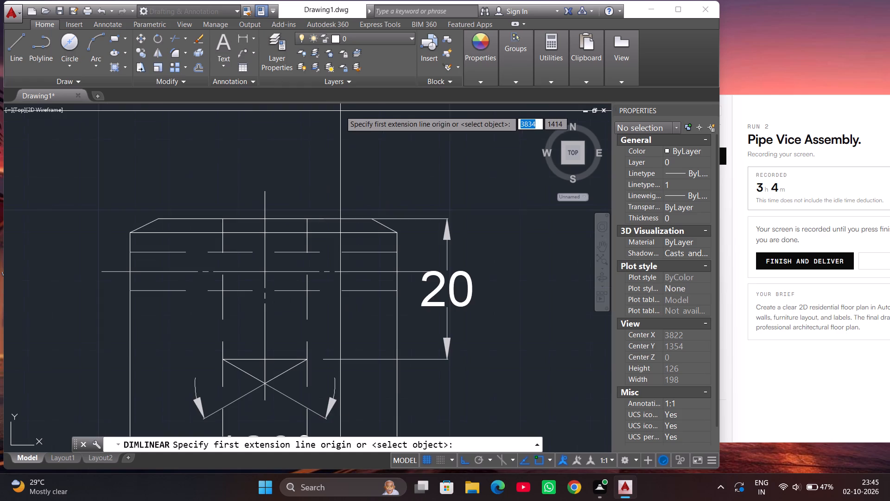
click(224, 221)
click(304, 220)
click(310, 163)
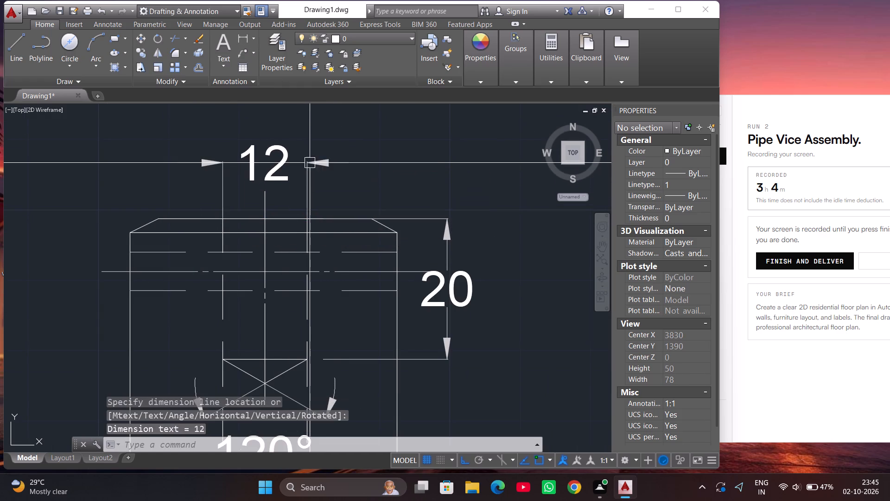
Add a vertical linear dimension for the part's overall height from top edge to bottom, placed to the left of the part.
scroll(336, 132, down, 1)
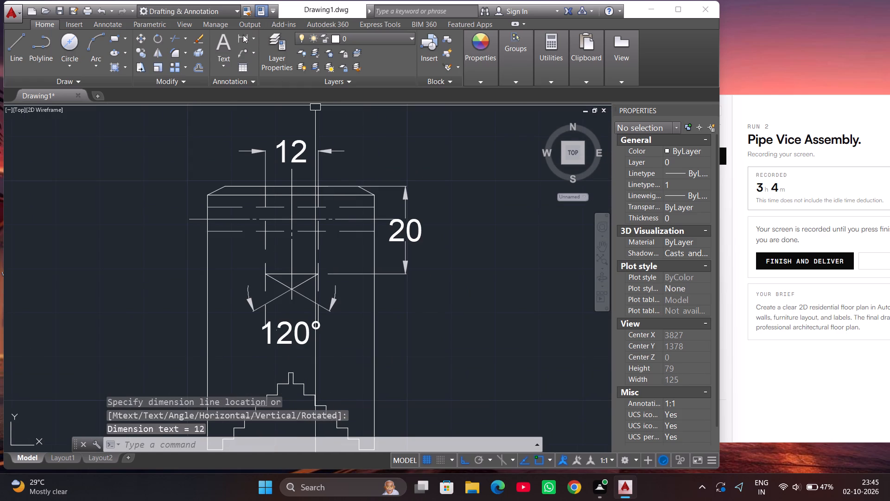
click(242, 38)
scroll(292, 137, down, 1)
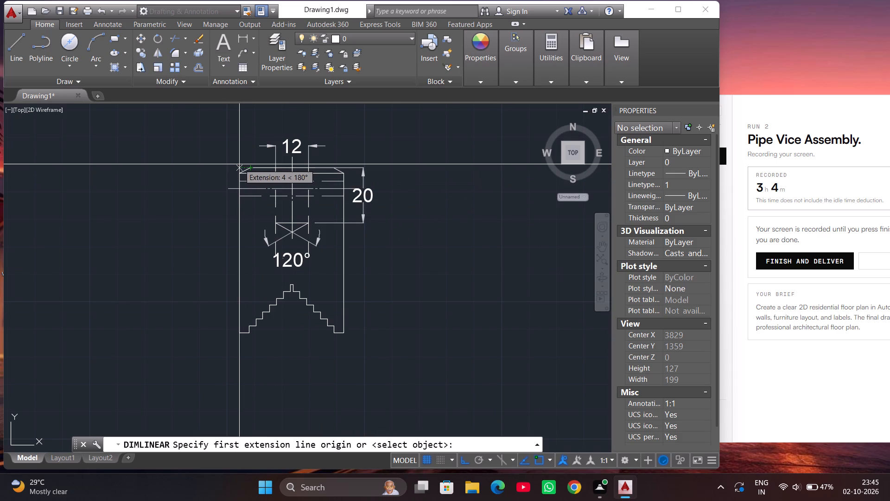
click(237, 164)
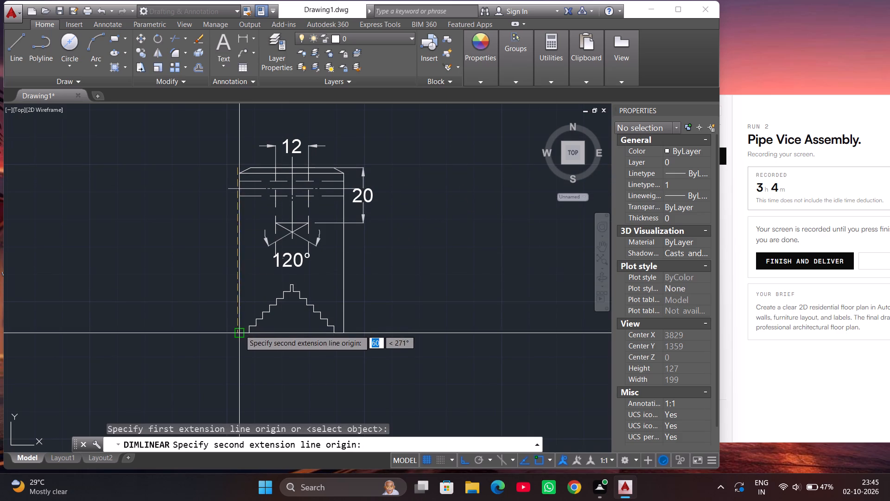
click(240, 330)
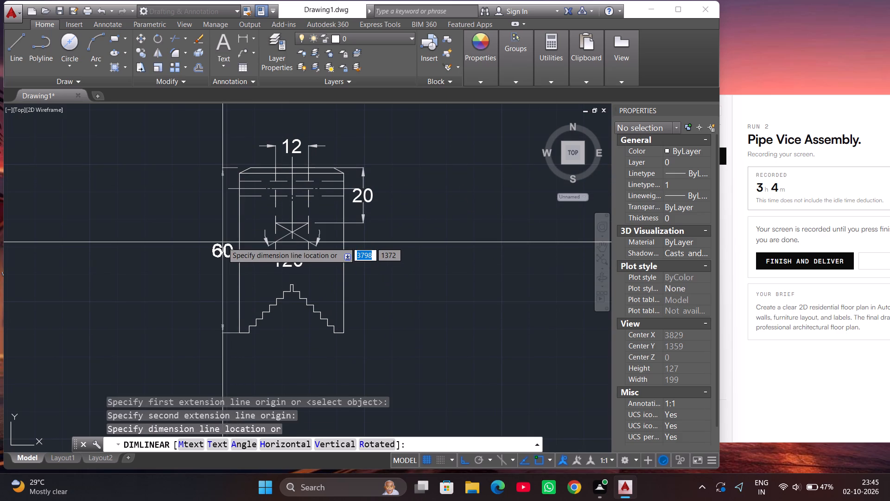
click(213, 241)
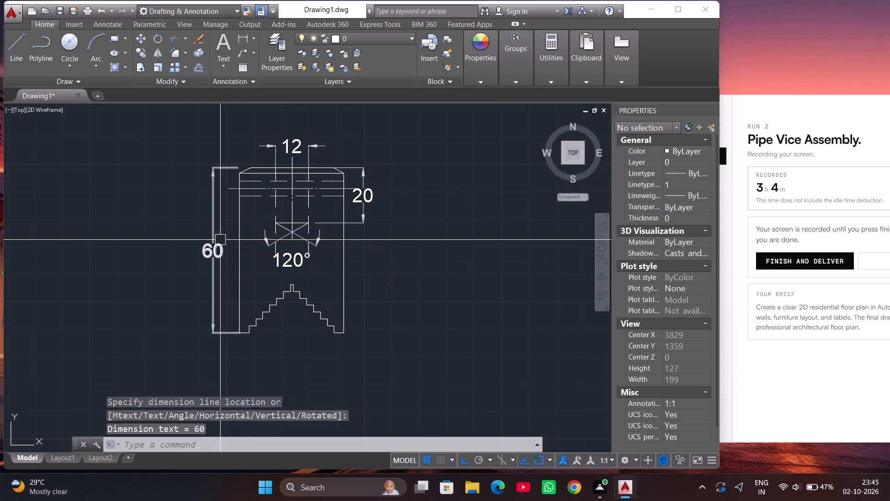
Add a vertical linear dimension for the height of the lowest step on the left, placed outside the part's left edge.
click(241, 38)
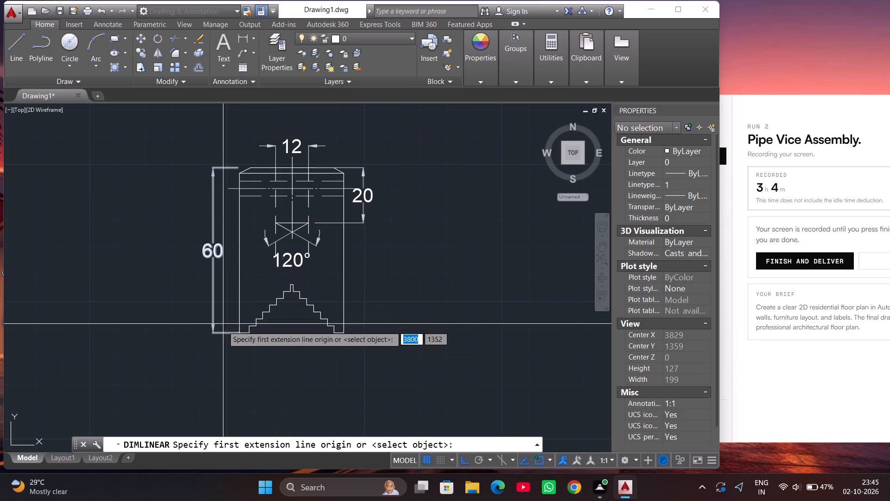
scroll(230, 345, up, 4)
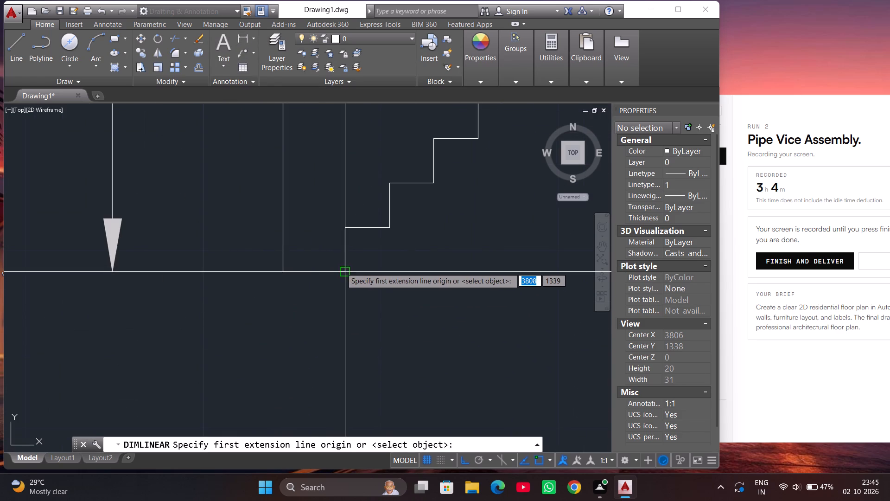
click(343, 271)
click(345, 228)
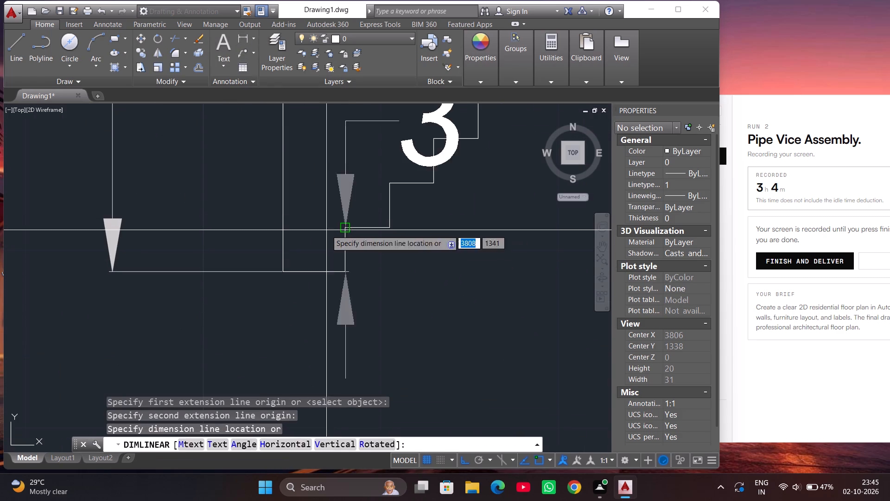
click(232, 230)
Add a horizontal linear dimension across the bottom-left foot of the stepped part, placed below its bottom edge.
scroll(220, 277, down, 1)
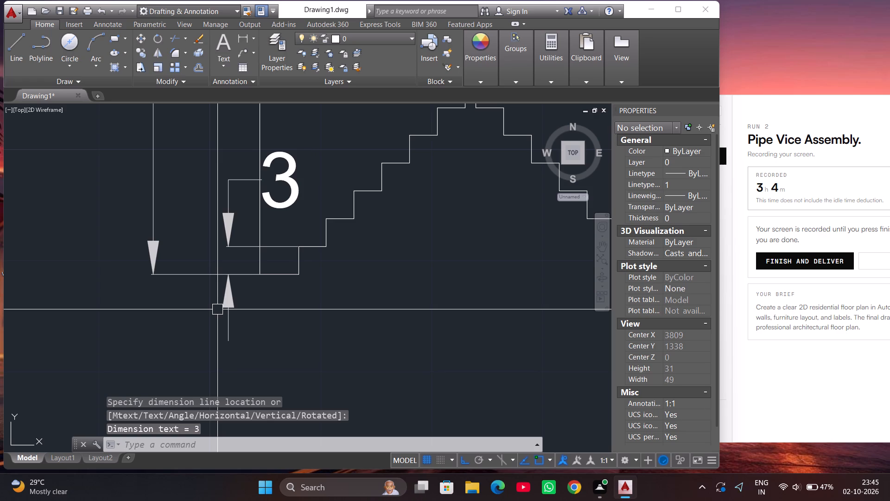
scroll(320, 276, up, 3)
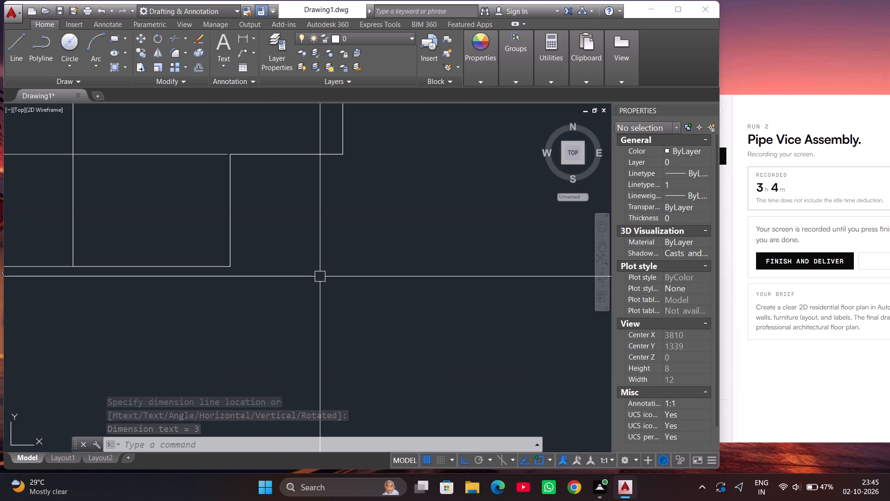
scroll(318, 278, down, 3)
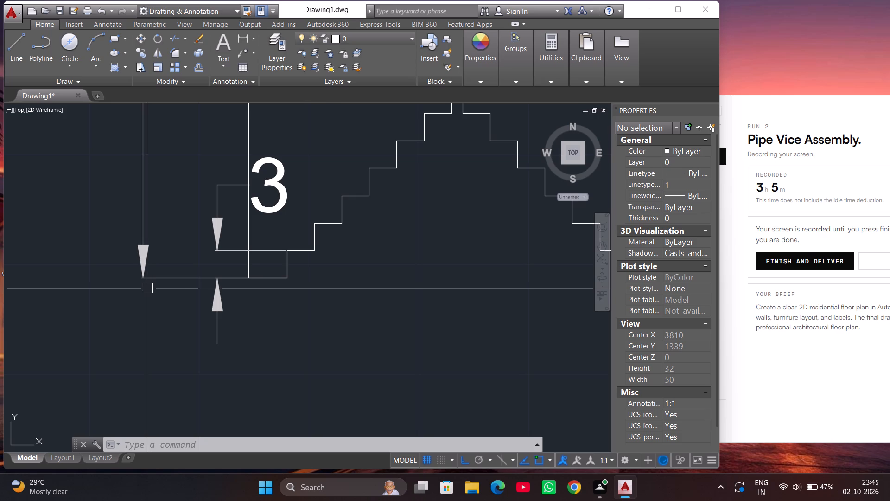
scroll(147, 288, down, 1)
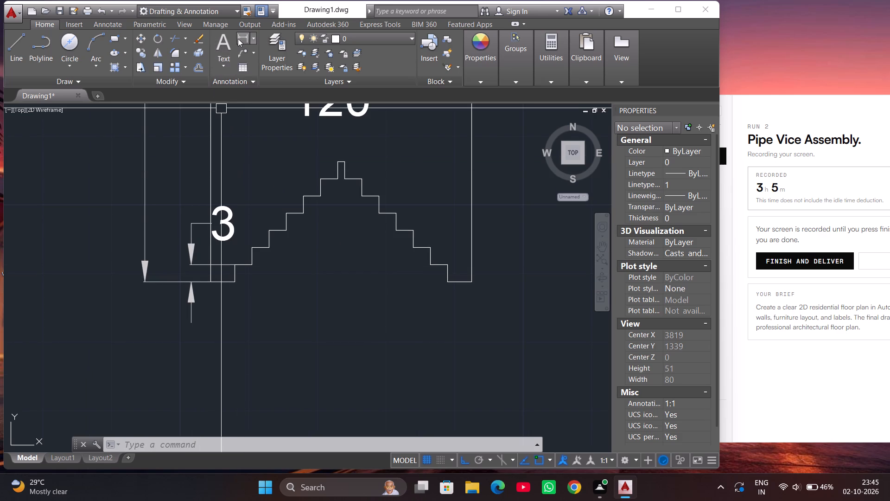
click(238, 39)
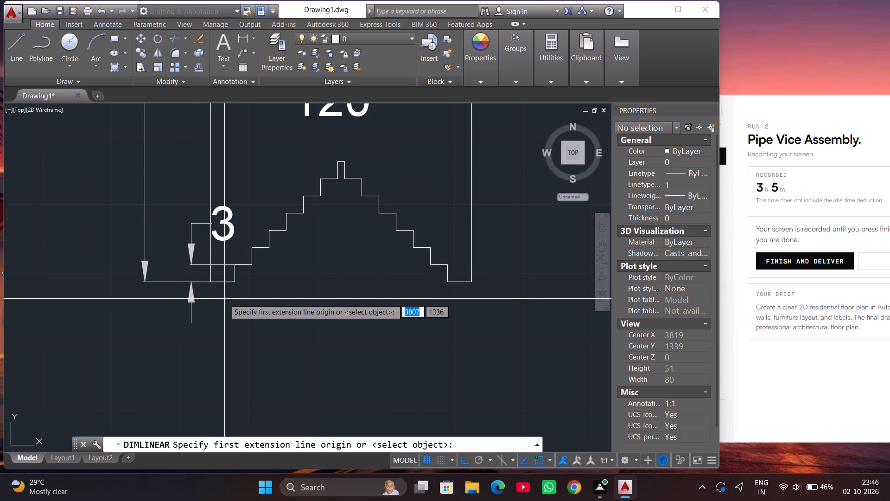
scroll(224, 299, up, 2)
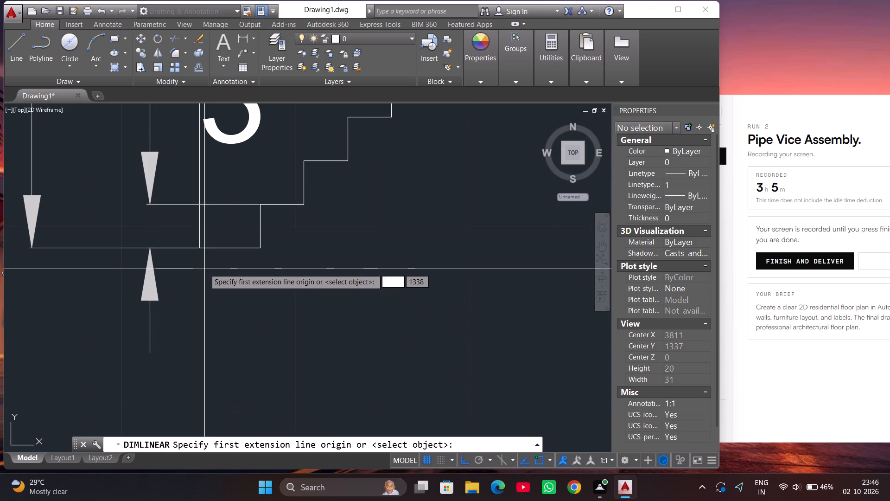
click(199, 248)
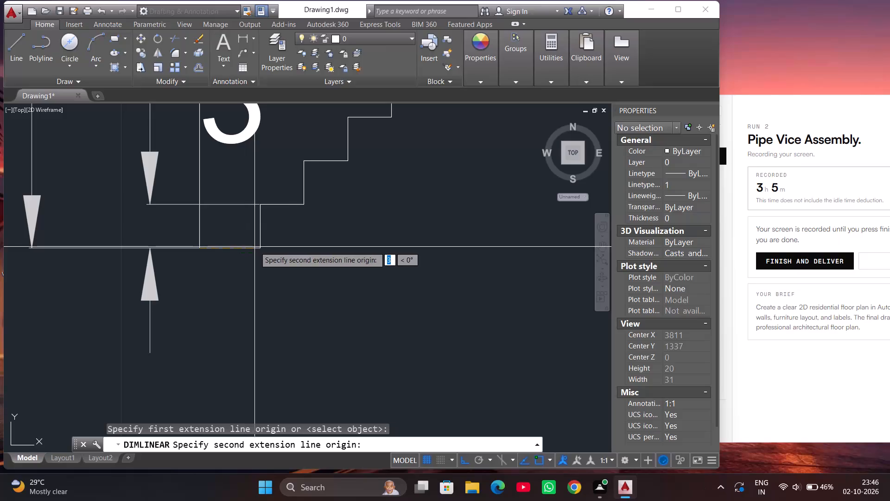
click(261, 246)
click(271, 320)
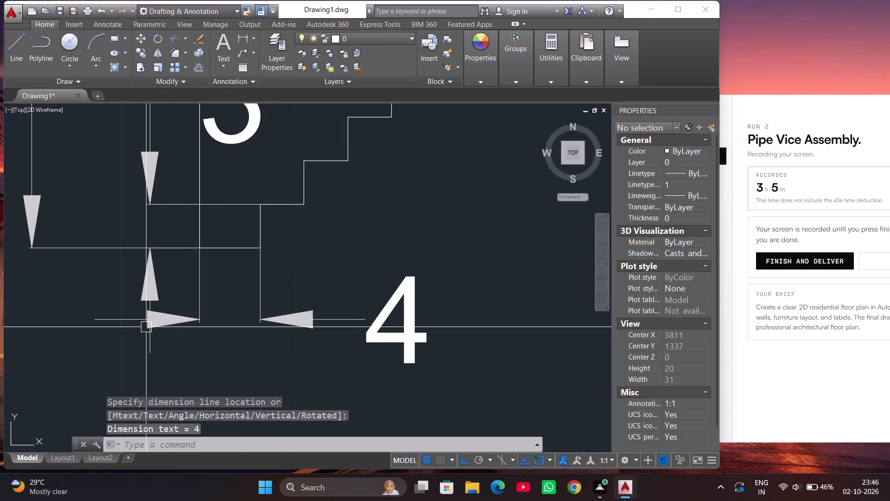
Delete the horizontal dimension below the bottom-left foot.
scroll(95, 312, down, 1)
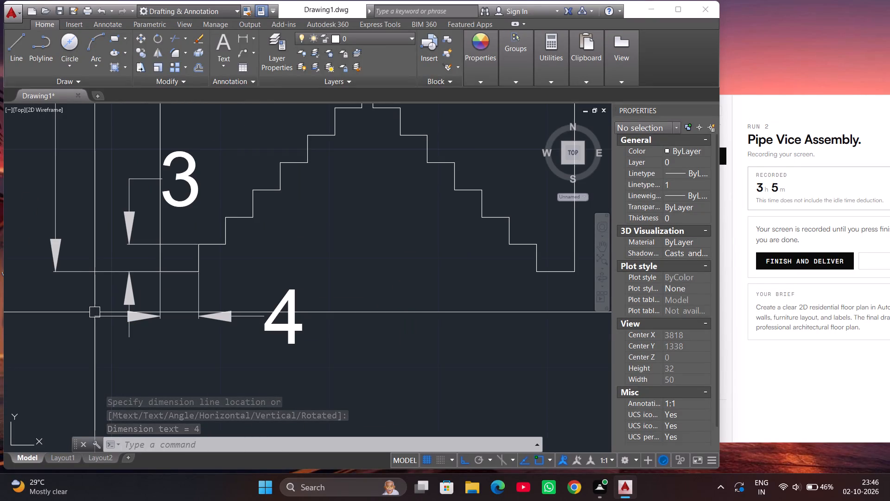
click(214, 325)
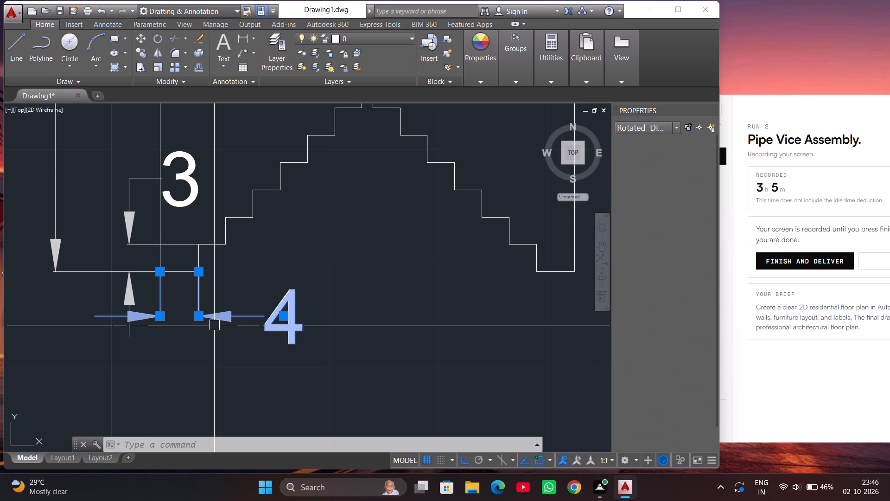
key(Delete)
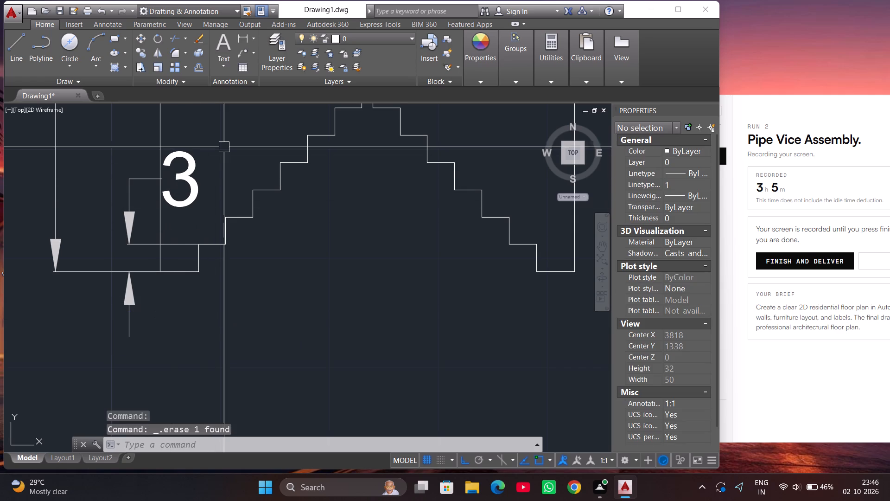
Add a horizontal linear dimension across the tread of the lowest left step, placed below the part.
click(238, 40)
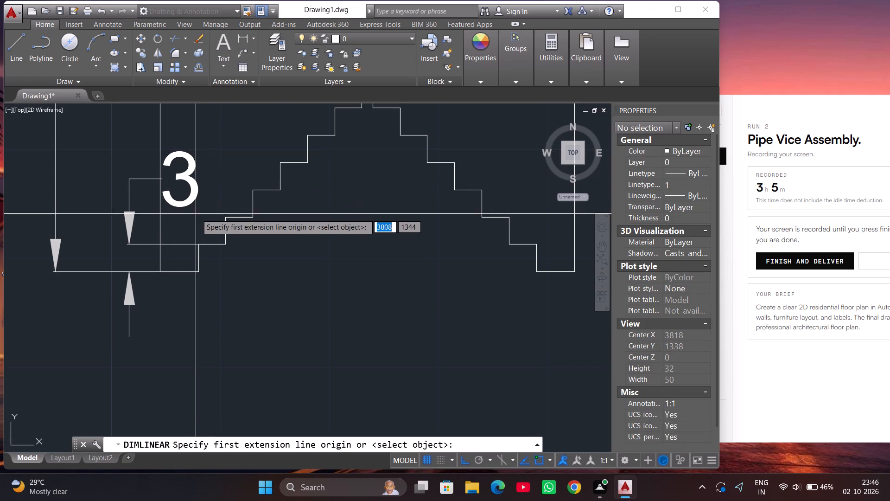
click(197, 245)
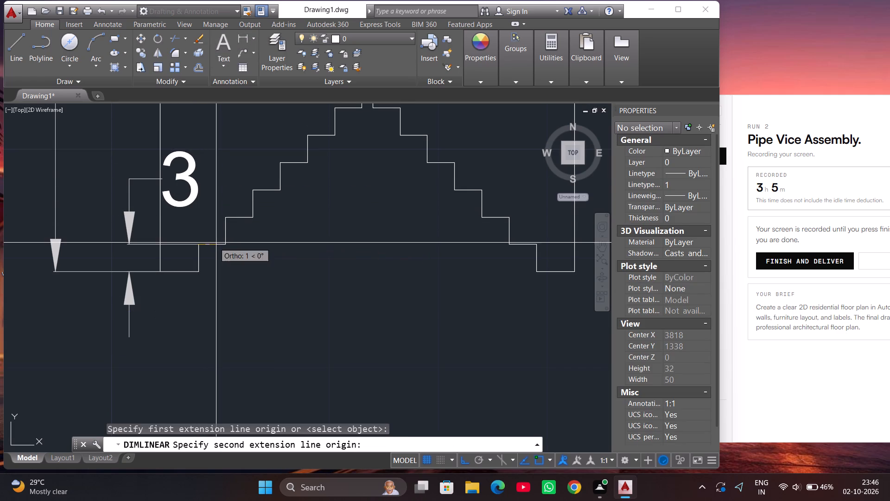
click(223, 243)
click(236, 291)
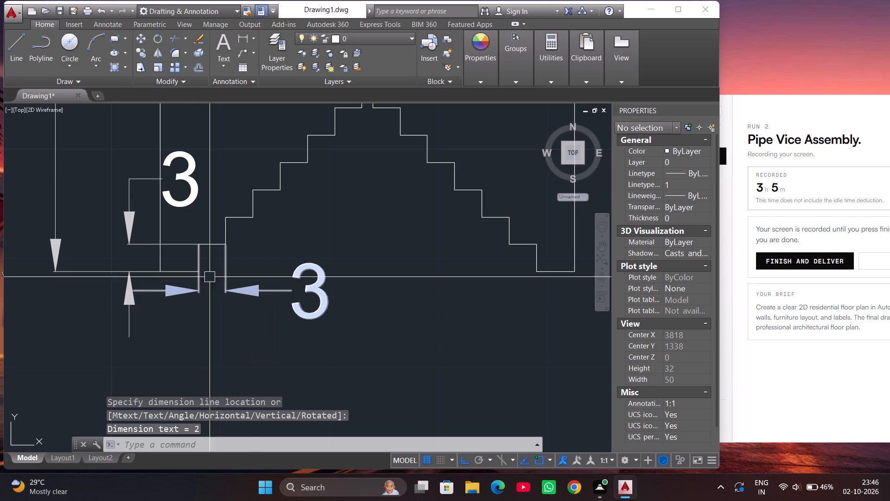
Add a horizontal linear dimension for the part's overall width between its bottom outer corners, placed below the step-width dimension.
click(244, 40)
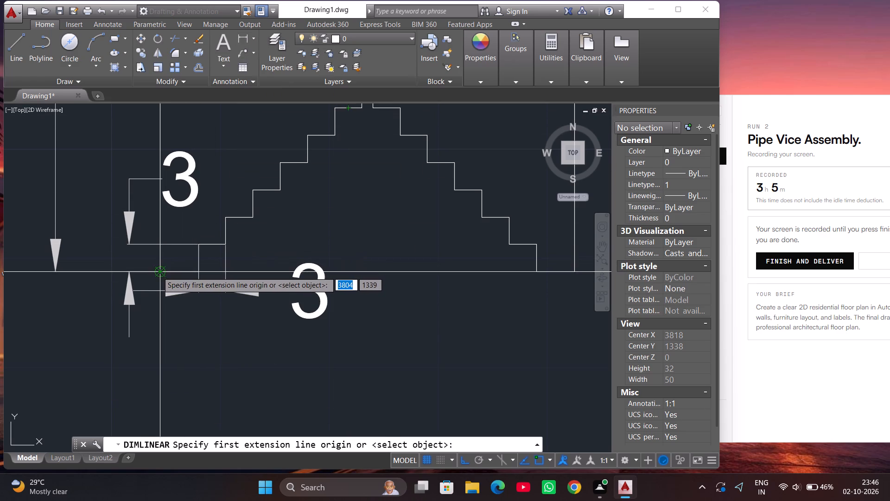
click(158, 272)
scroll(158, 272, down, 2)
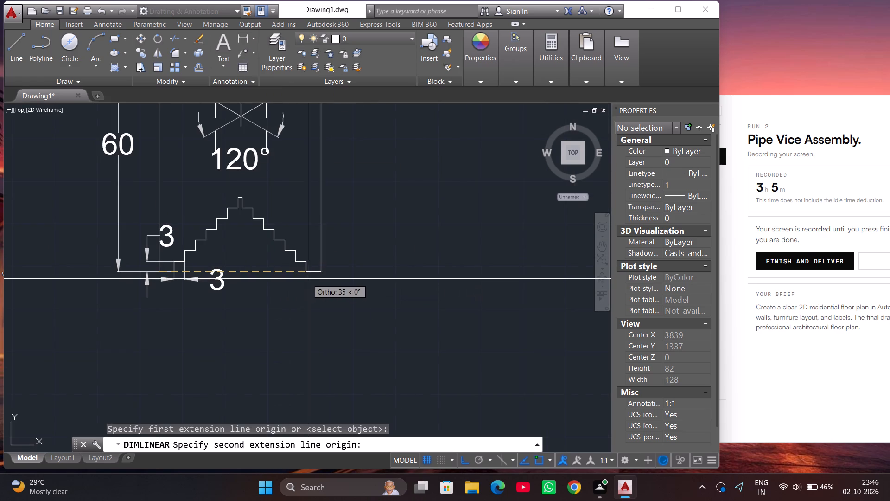
click(320, 274)
click(318, 306)
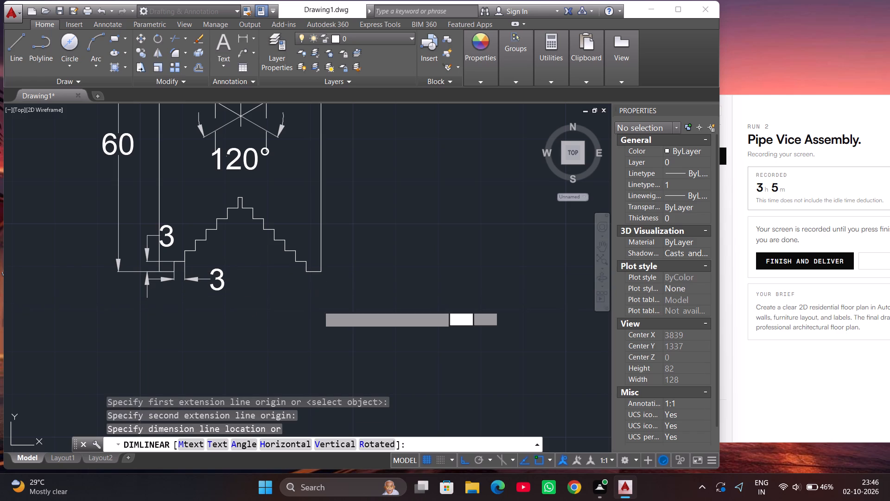
Add a horizontal linear dimension across the bottom-right foot of the part, placed just below its bottom edge.
scroll(372, 301, down, 1)
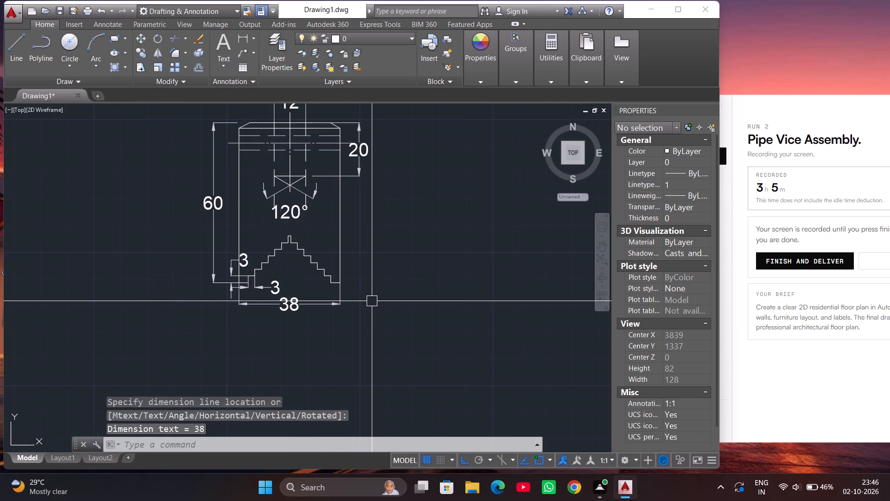
click(247, 43)
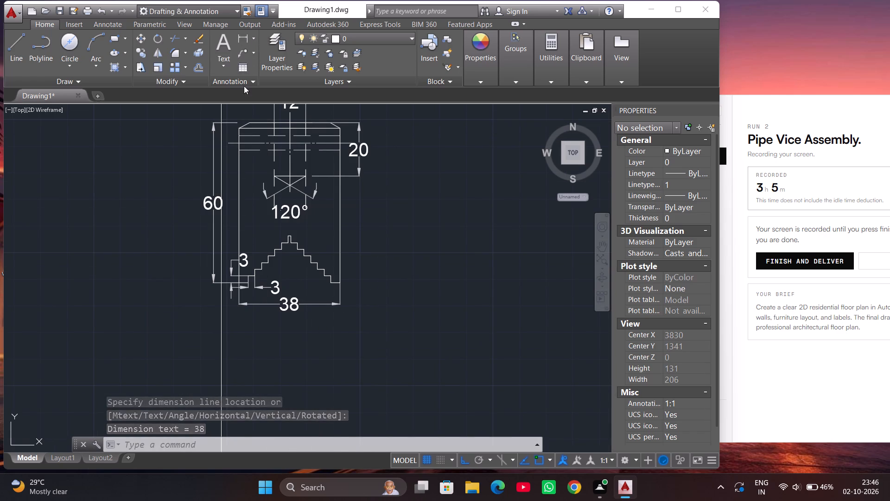
scroll(334, 289, up, 3)
click(322, 267)
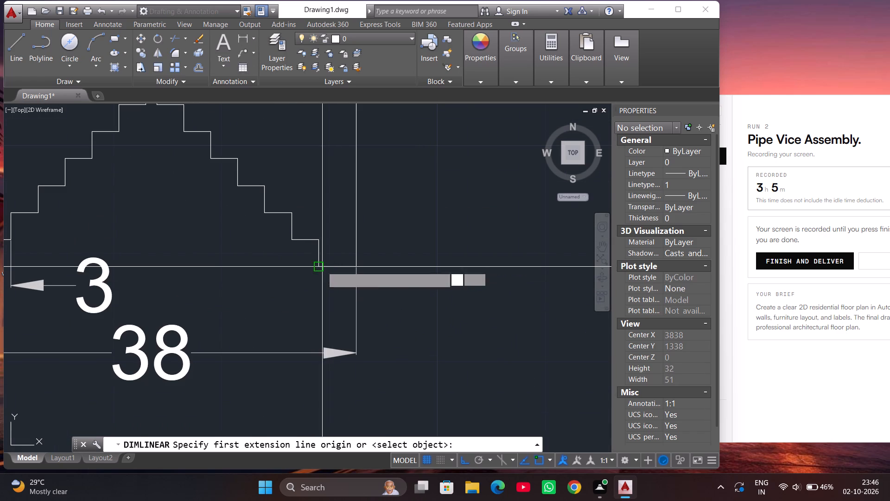
click(357, 266)
click(350, 292)
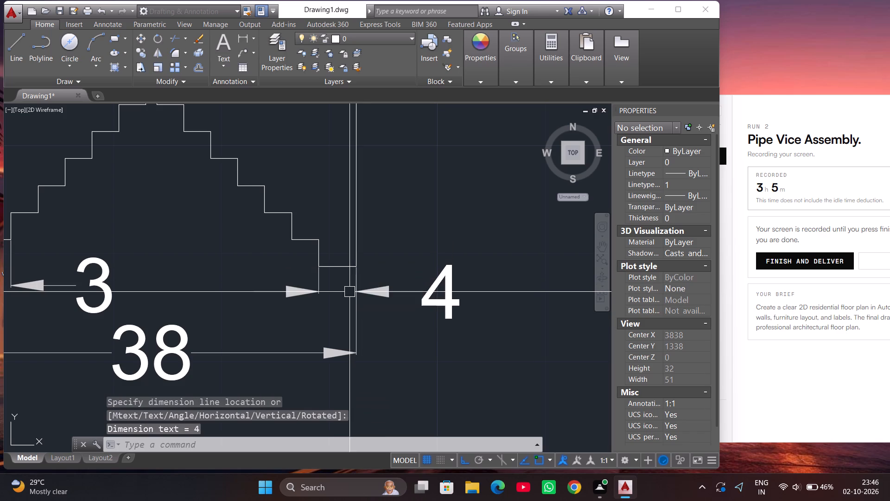
scroll(409, 279, down, 1)
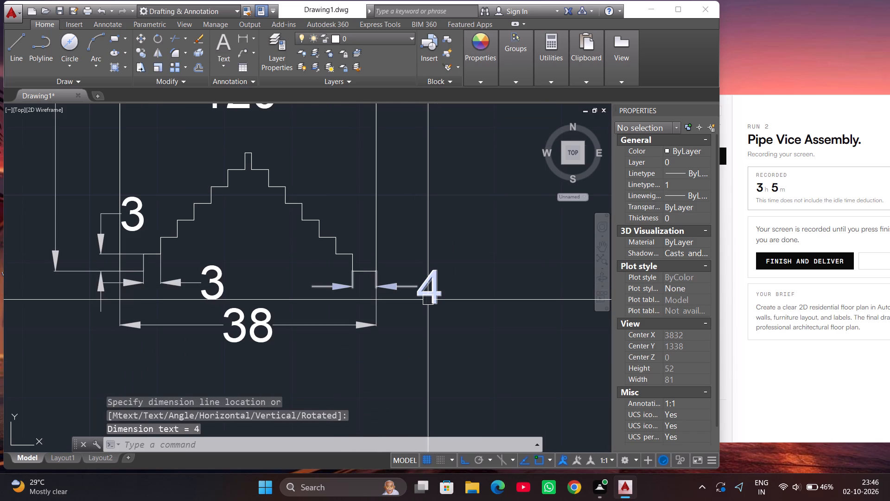
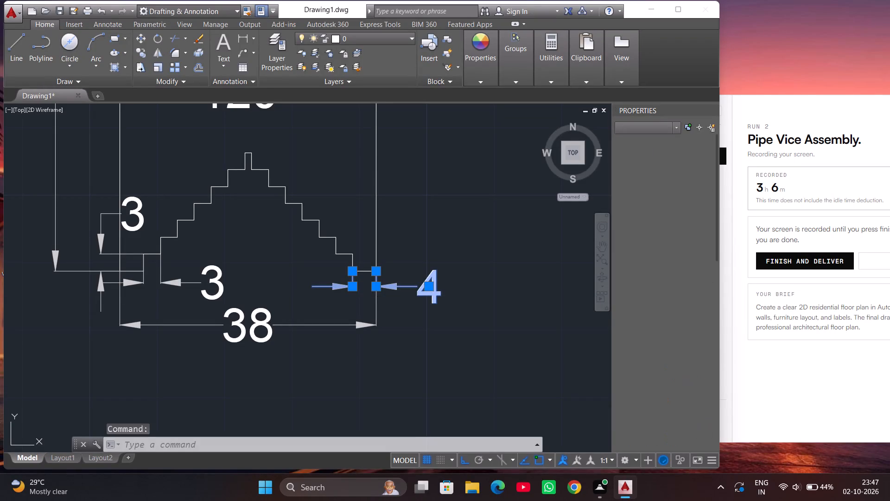
Change the font of the 4 dimension beside the serrated profile's base to Times New Roman.
click(437, 290)
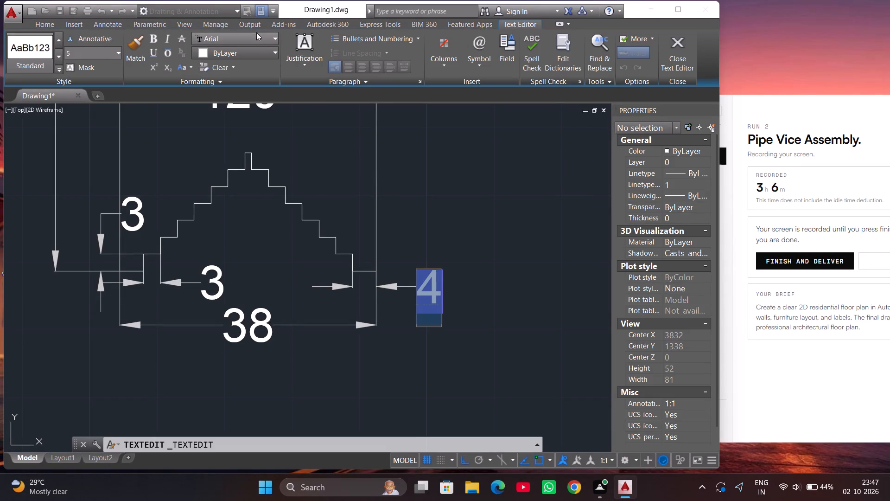
click(256, 32)
text(tim)
scroll(261, 74, down, 2)
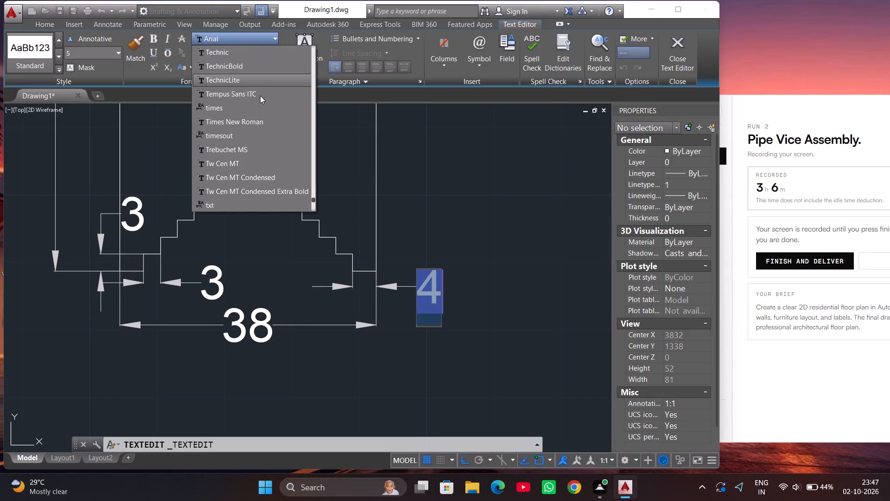
click(259, 116)
click(412, 167)
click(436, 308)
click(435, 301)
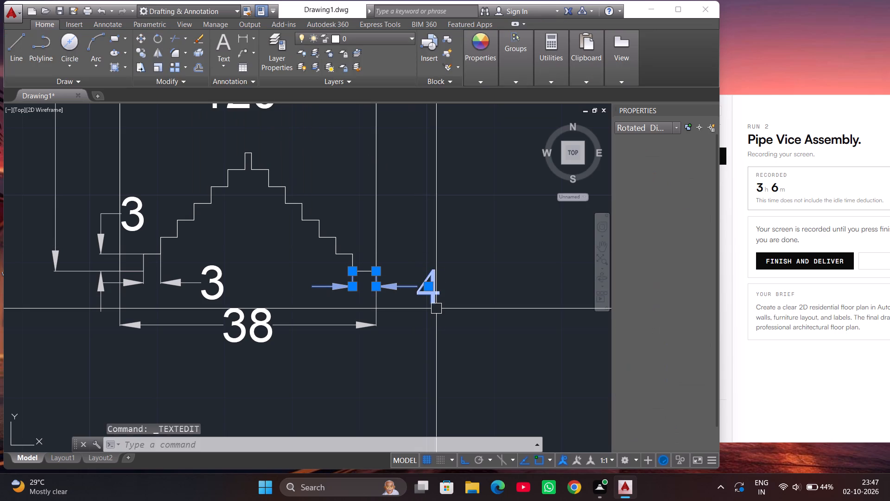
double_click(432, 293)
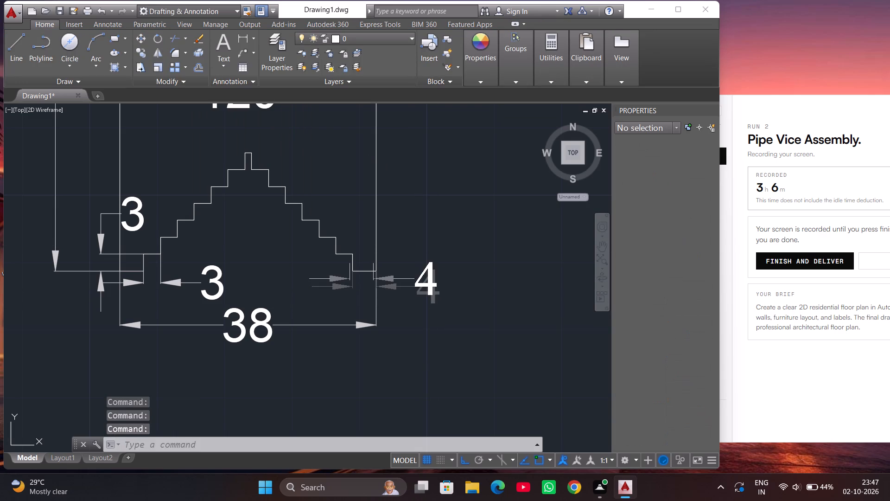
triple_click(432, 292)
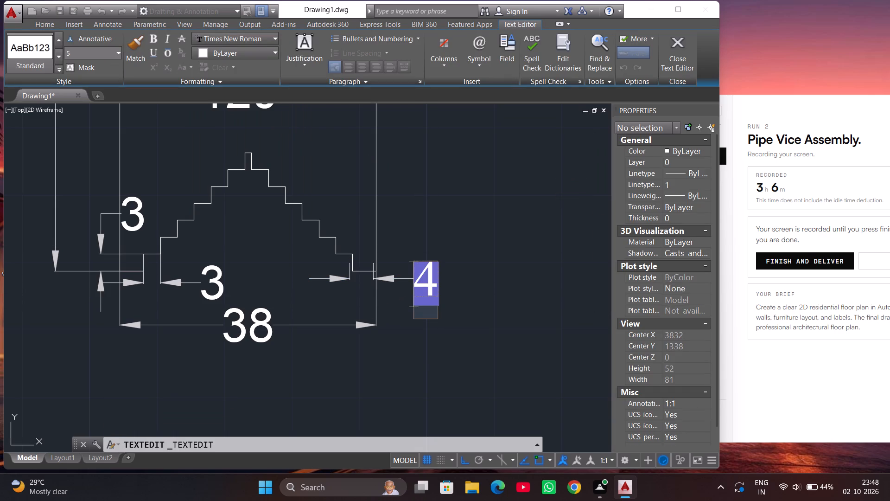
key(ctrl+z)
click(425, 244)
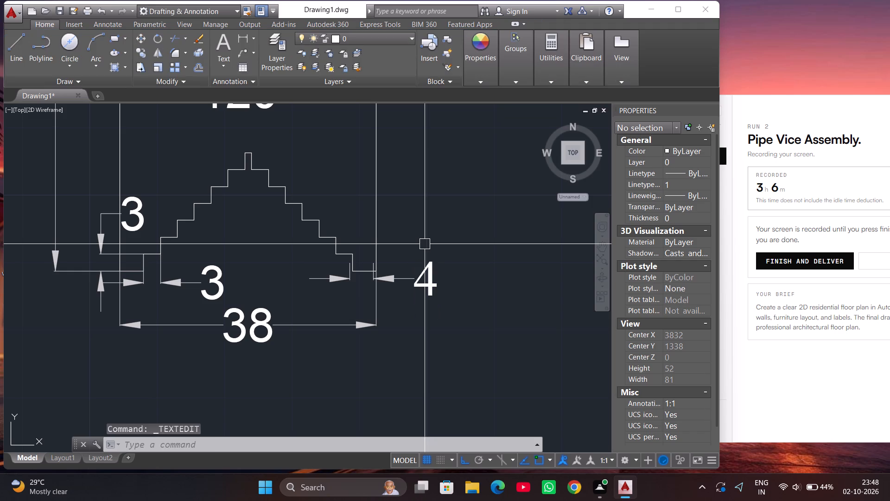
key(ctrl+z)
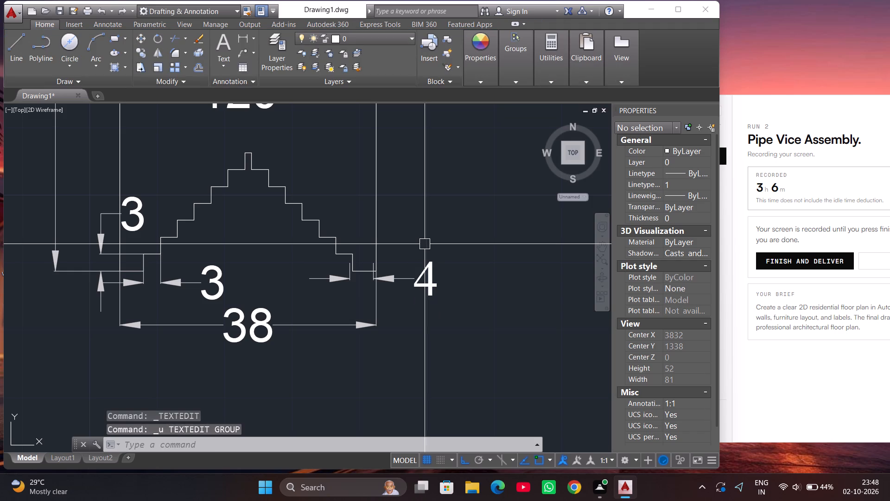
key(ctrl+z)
Replace the text of the dimension for the flat at the serrated profile's right end with 3.5.
double_click(431, 279)
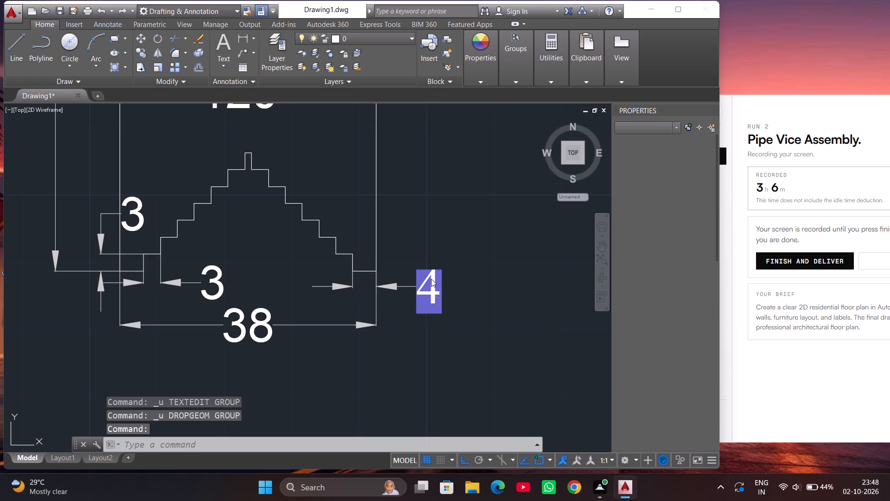
click(431, 279)
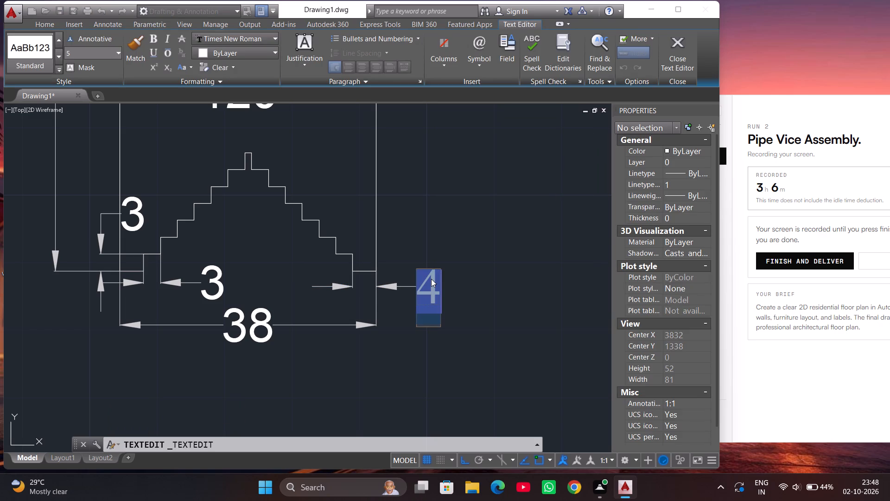
key(BackSpace)
text(3.5)
key(Return)
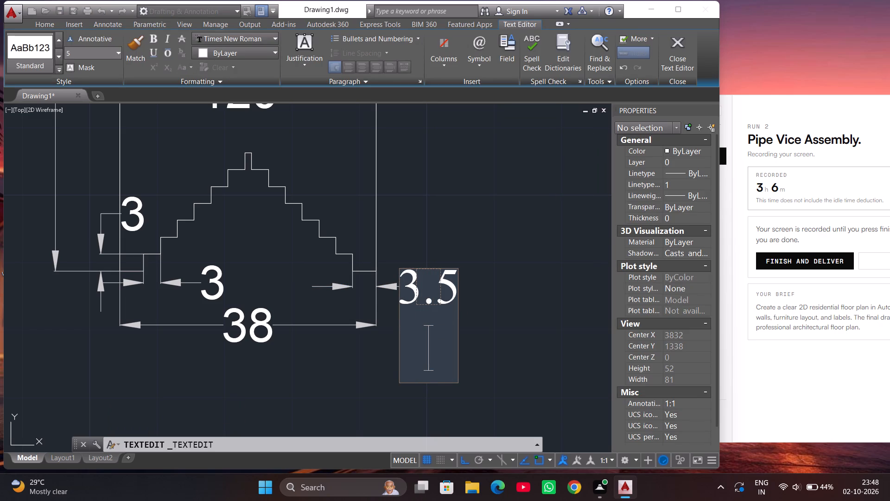
key(BackSpace)
click(443, 265)
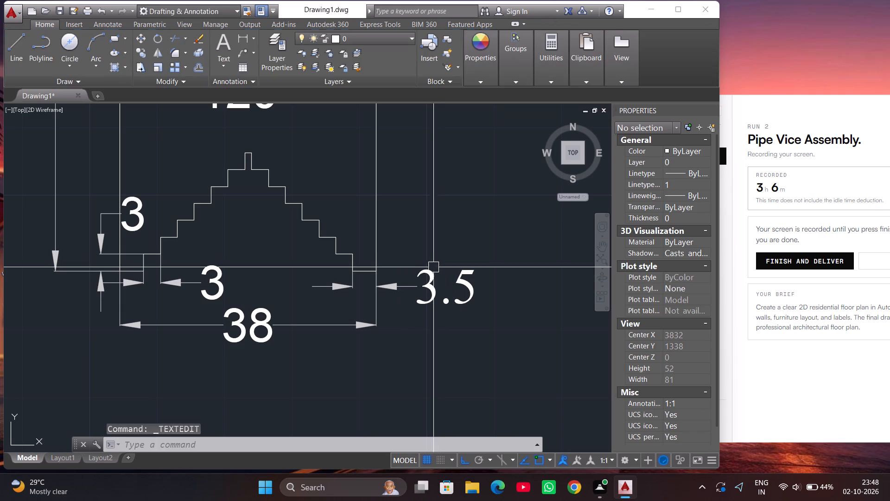
Change the font of the 38 overall width dimension text to Times New Roman.
double_click(269, 331)
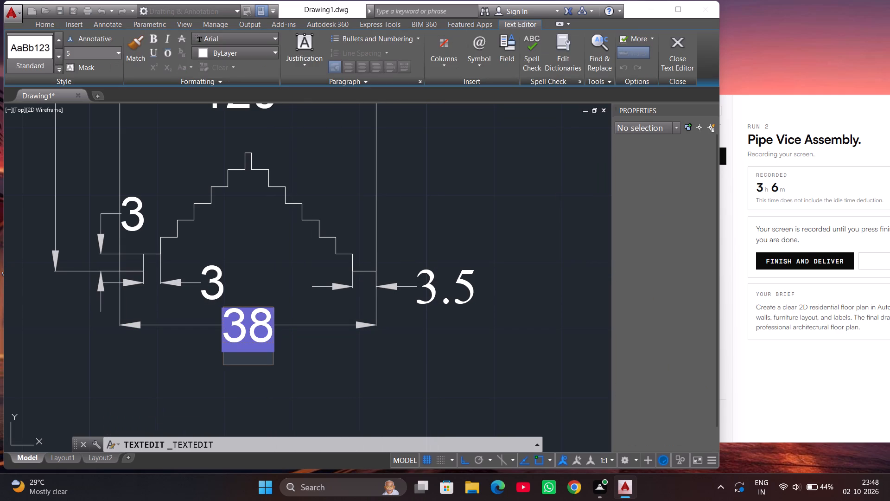
click(263, 332)
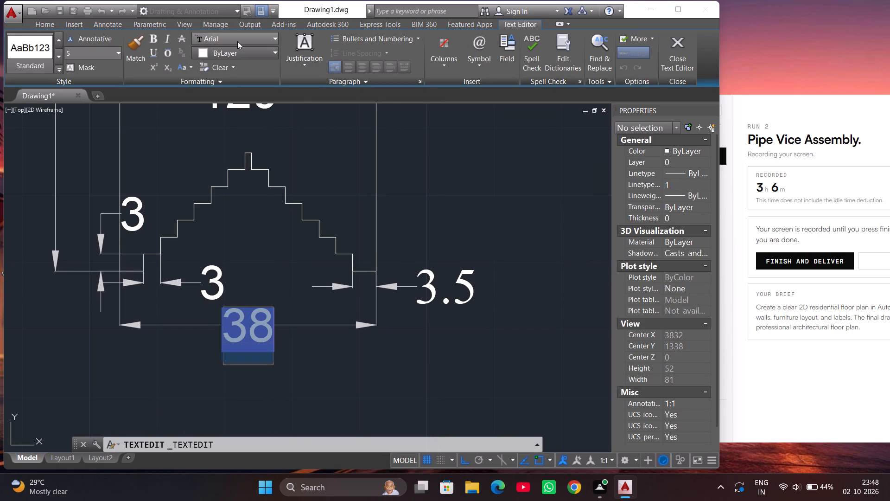
click(237, 41)
text(tim)
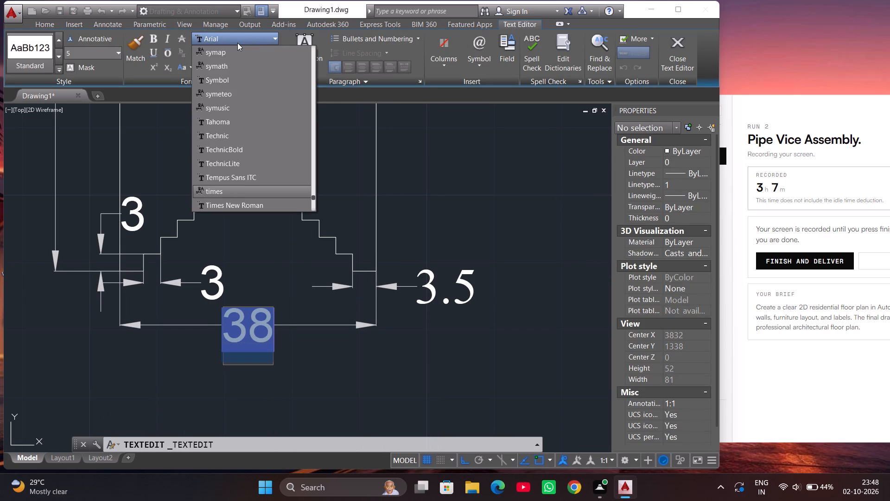
scroll(241, 98, down, 1)
click(244, 167)
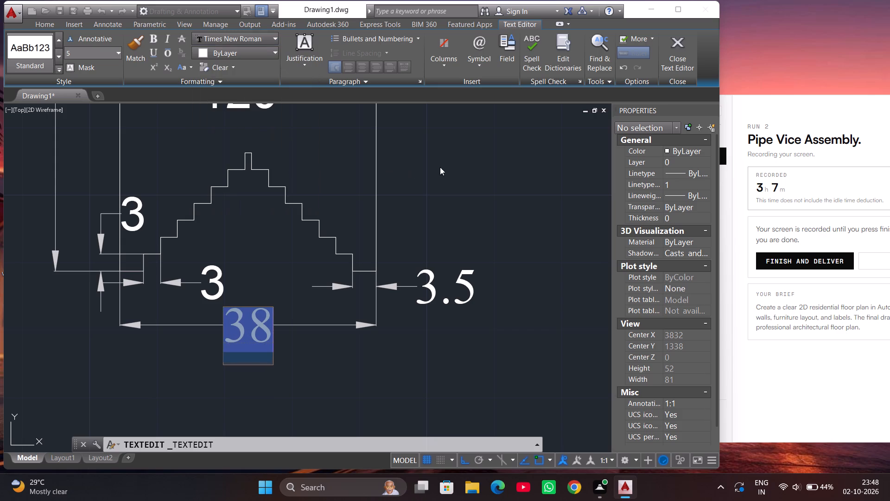
click(440, 167)
Change the font of the horizontal 3 step-width dimension to Times New Roman.
double_click(218, 280)
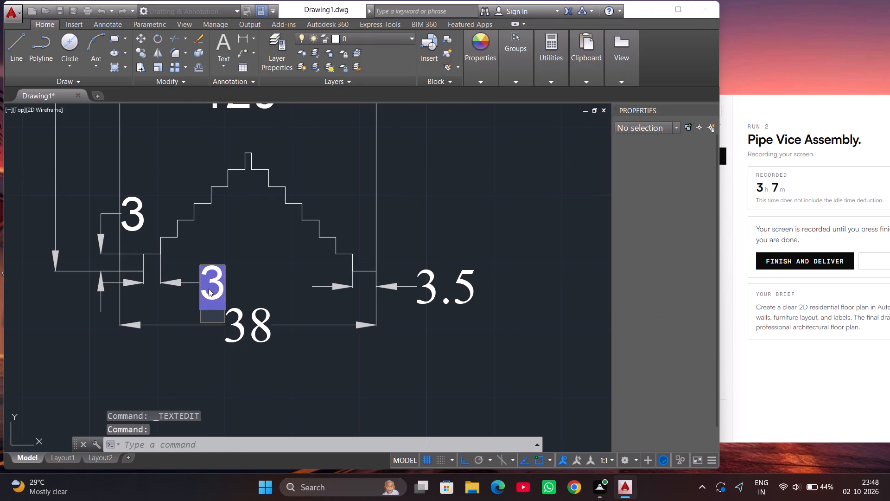
click(209, 289)
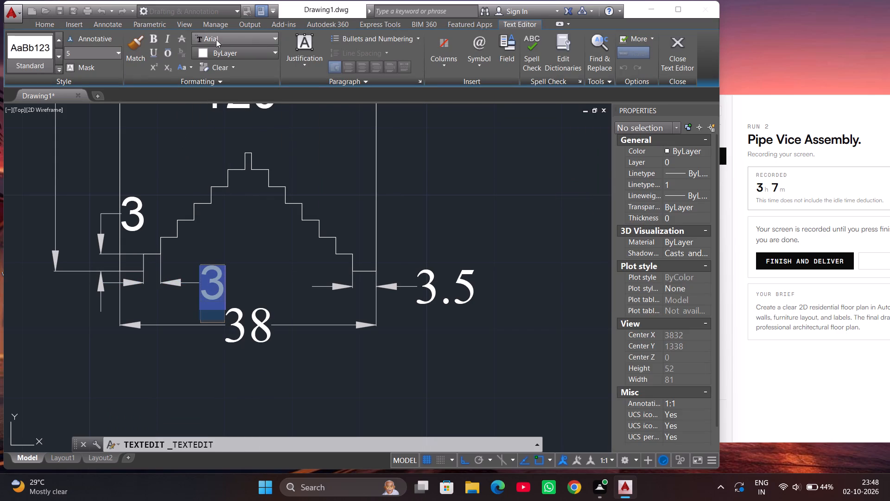
click(218, 39)
text(tim)
scroll(250, 139, down, 1)
click(250, 163)
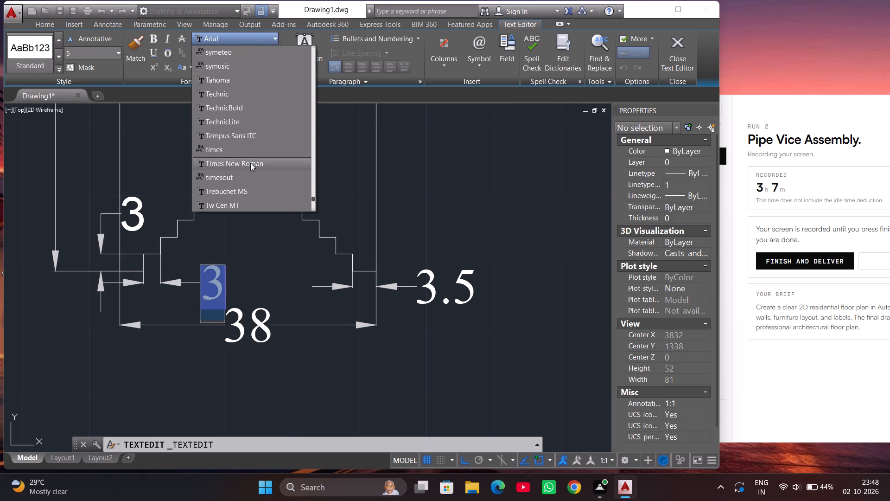
click(423, 148)
Replace the horizontal step-width dimension text with 2.5.
double_click(217, 298)
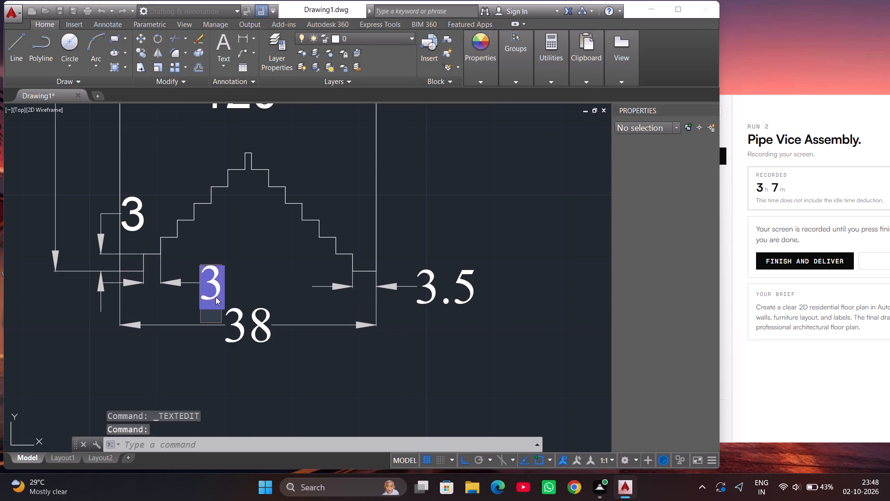
click(216, 297)
key(BackSpace)
text(2,)
key(BackSpace)
text(.5)
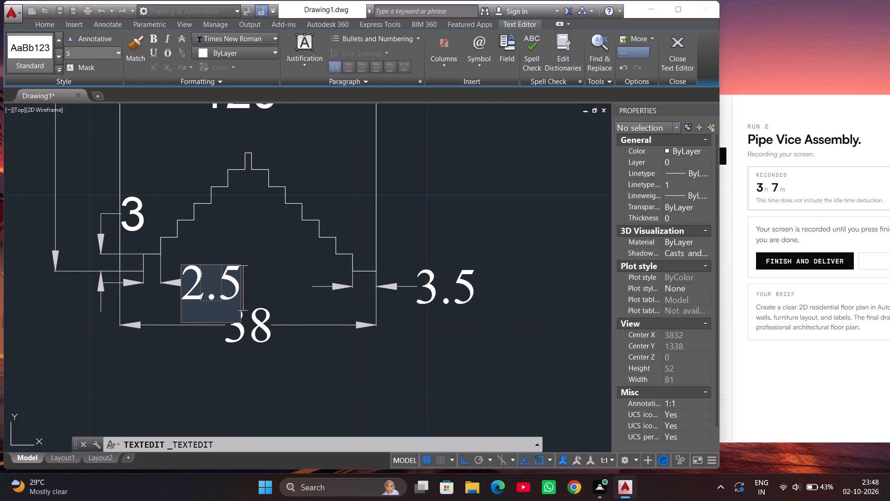
click(280, 237)
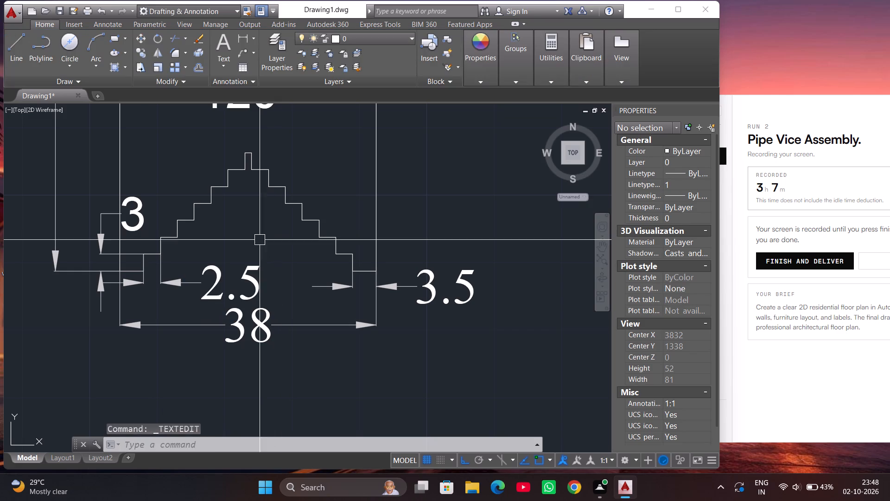
Replace the vertical step-height dimension text at the serrated profile's lower left with 2.5.
double_click(139, 212)
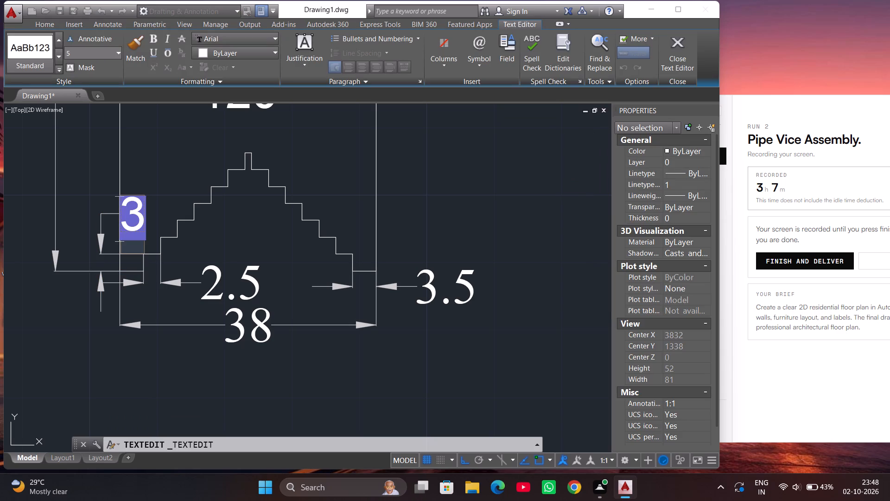
key(BackSpace)
click(139, 212)
key(BackSpace)
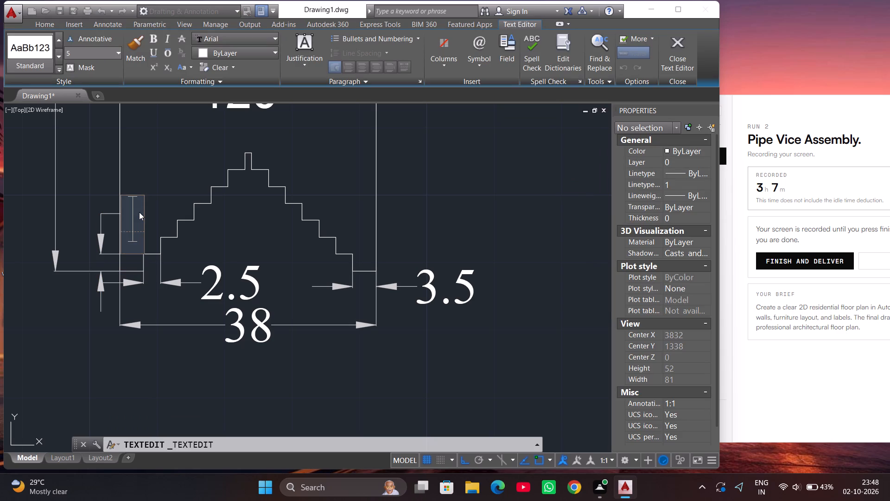
key(2)
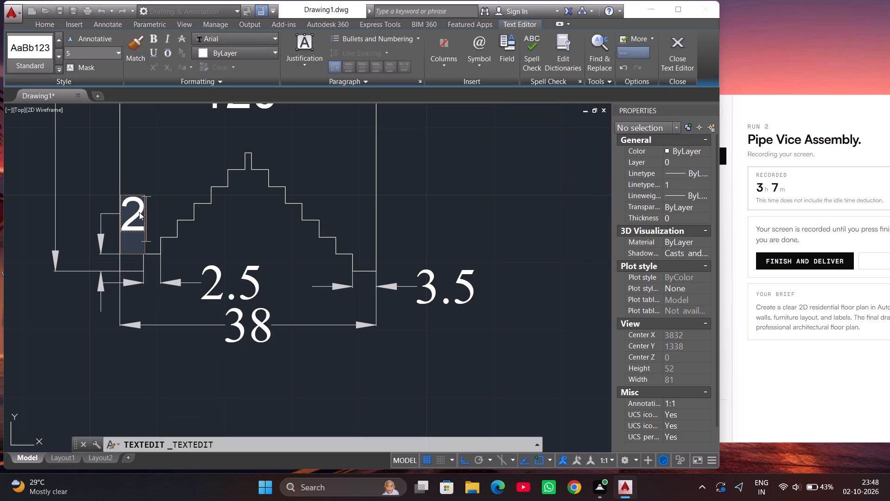
text(.5)
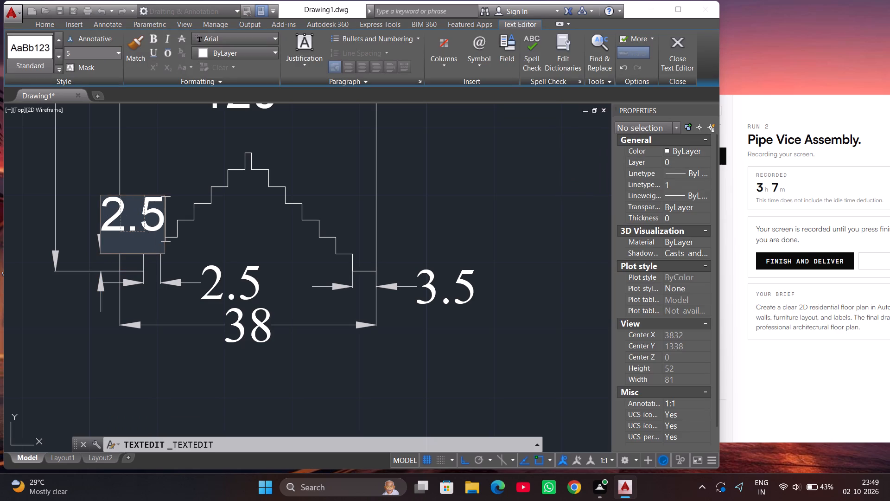
Change the font of the vertical 2.5 step-height dimension to Times New Roman.
click(139, 212)
drag(156, 212, 91, 221)
click(219, 37)
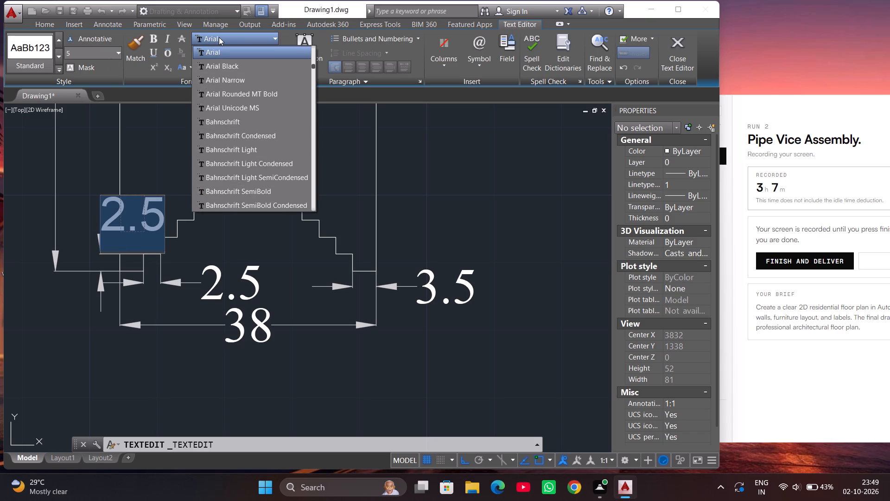
text(tim)
scroll(237, 117, down, 2)
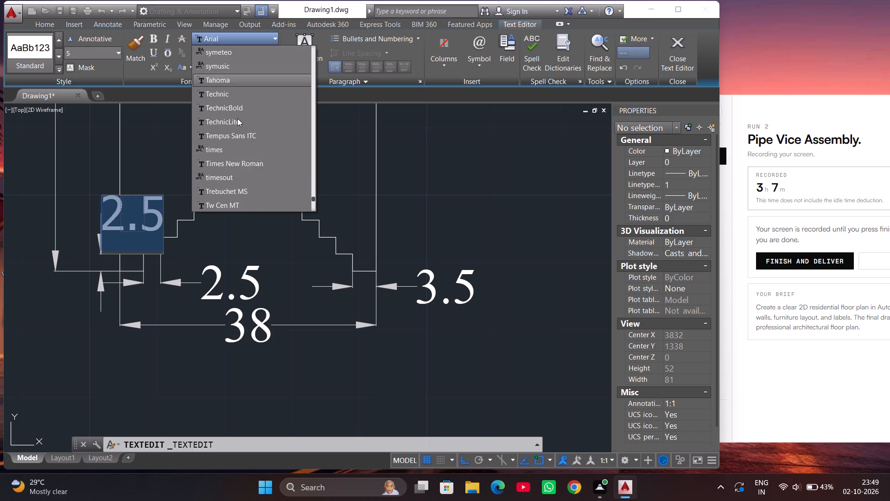
click(242, 121)
click(298, 152)
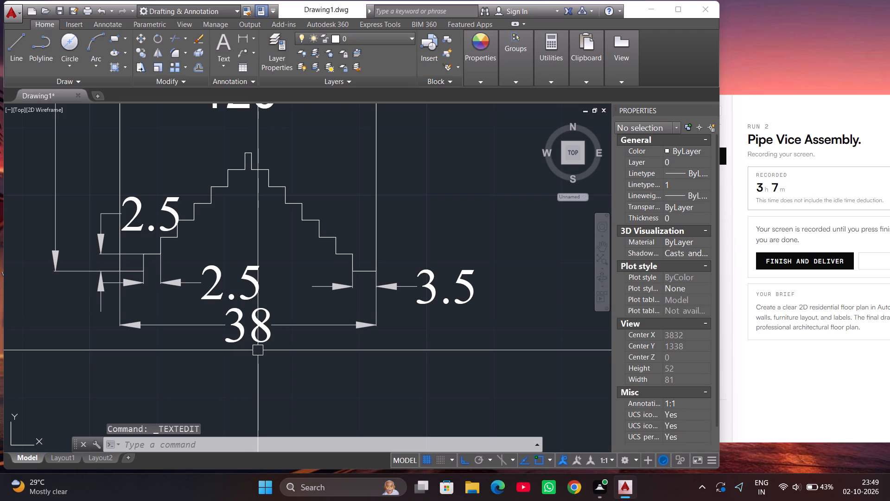
Change the font of the 120° angle dimension above the serrated profile to Times New Roman.
scroll(408, 366, down, 2)
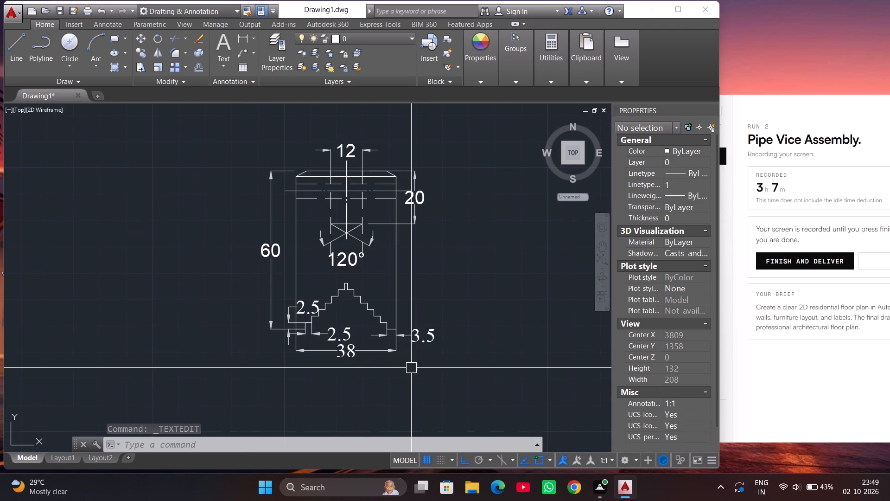
scroll(340, 259, up, 2)
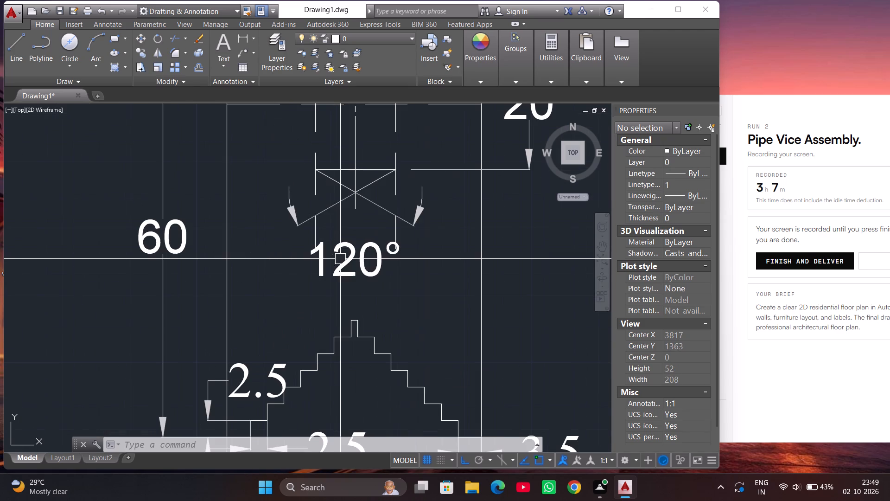
double_click(344, 260)
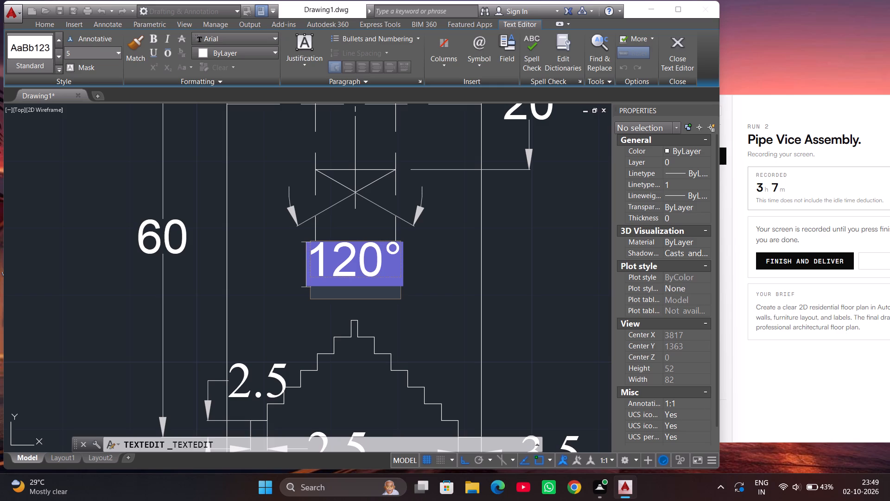
click(363, 264)
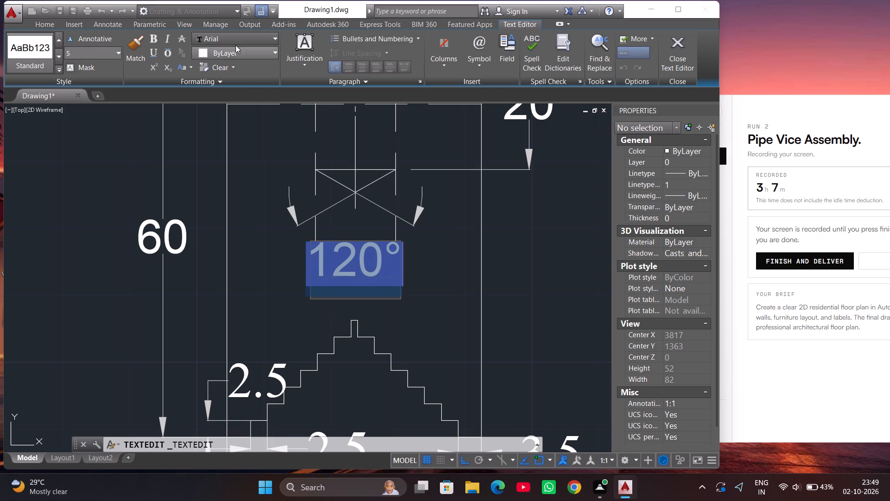
click(236, 43)
text(tim)
scroll(249, 191, down, 1)
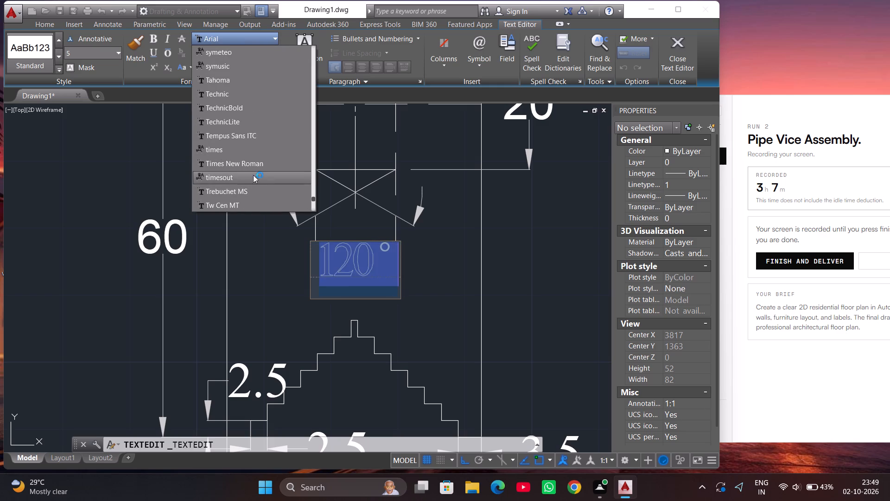
click(255, 163)
click(265, 257)
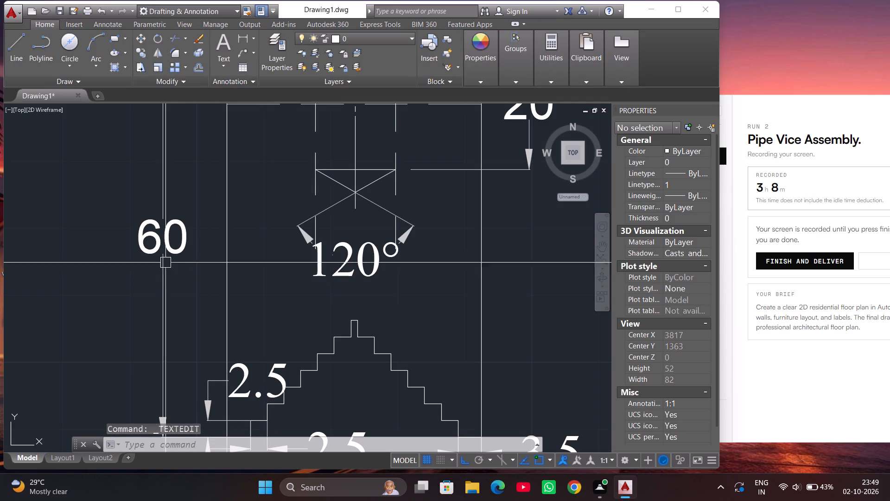
Change the font of the vertical 60 height dimension to Times New Roman.
double_click(170, 250)
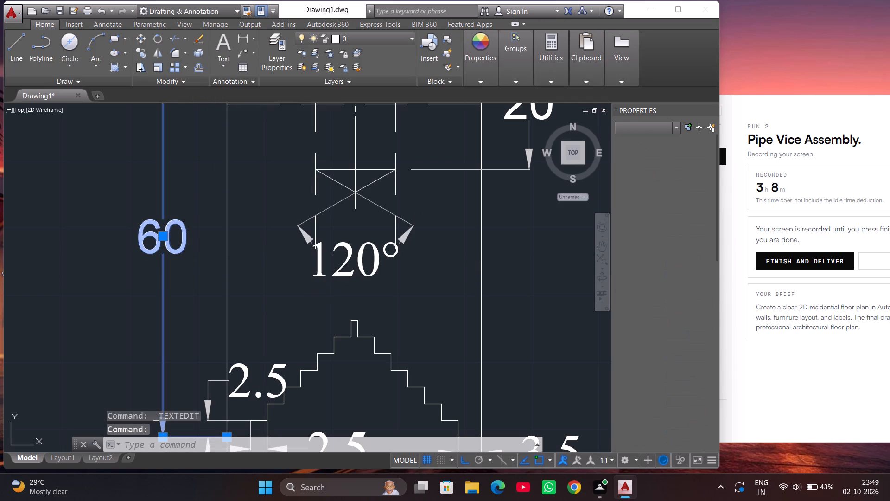
click(170, 250)
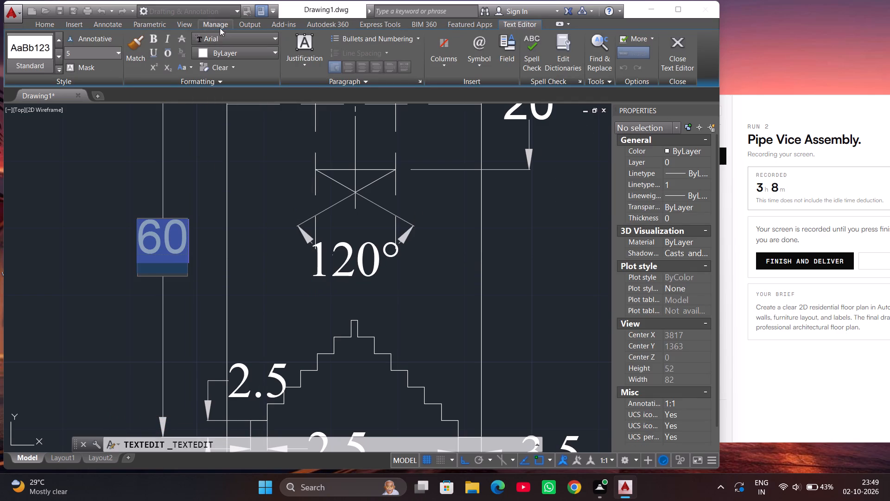
click(220, 36)
text(tim)
scroll(223, 122, down, 2)
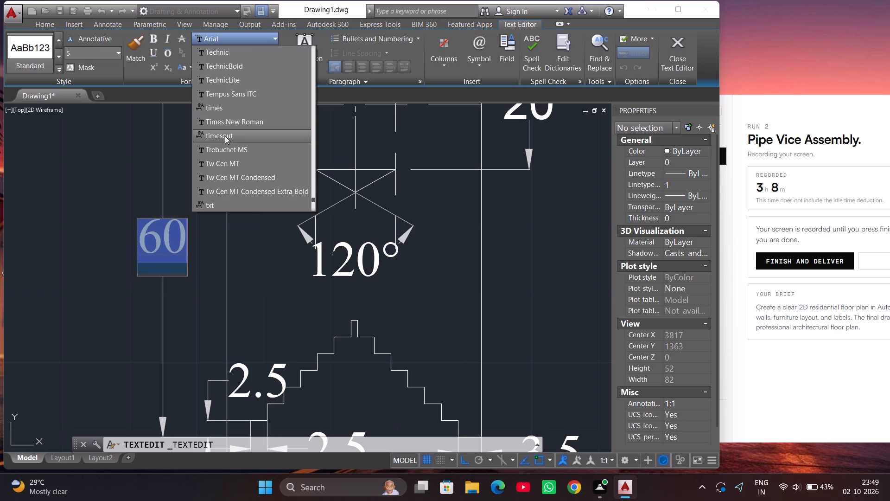
click(234, 124)
click(110, 199)
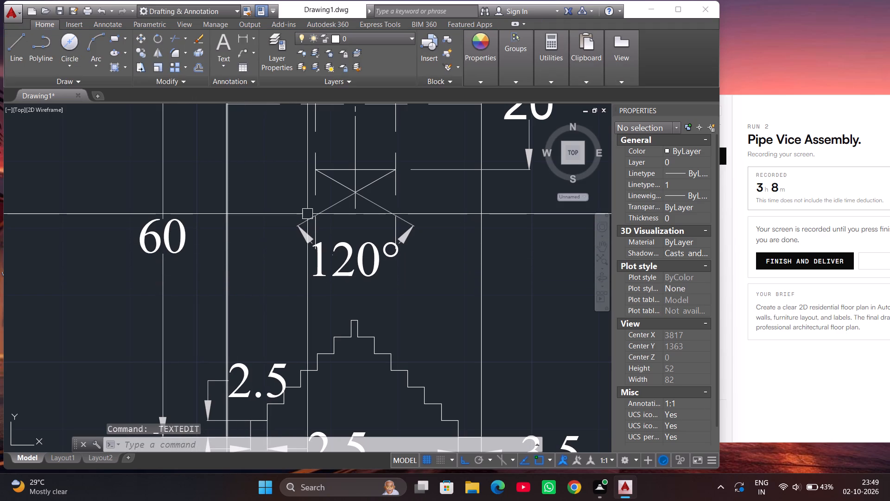
Shorten the two dashed vertical hole lines to a length of 20, ending them at the top corners of the conical tip.
click(314, 194)
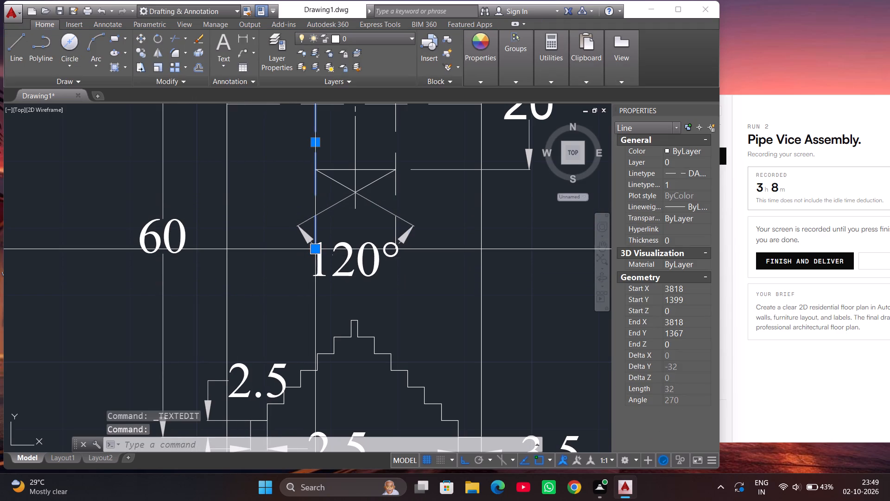
click(314, 250)
click(313, 169)
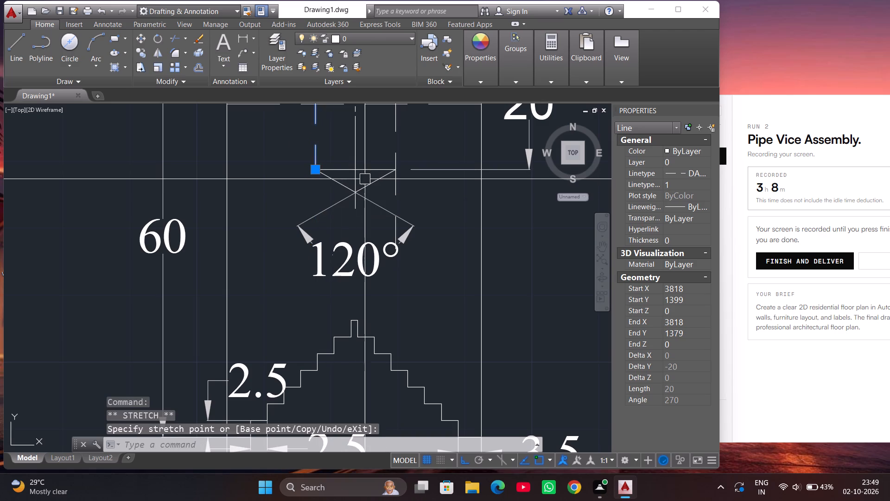
click(394, 184)
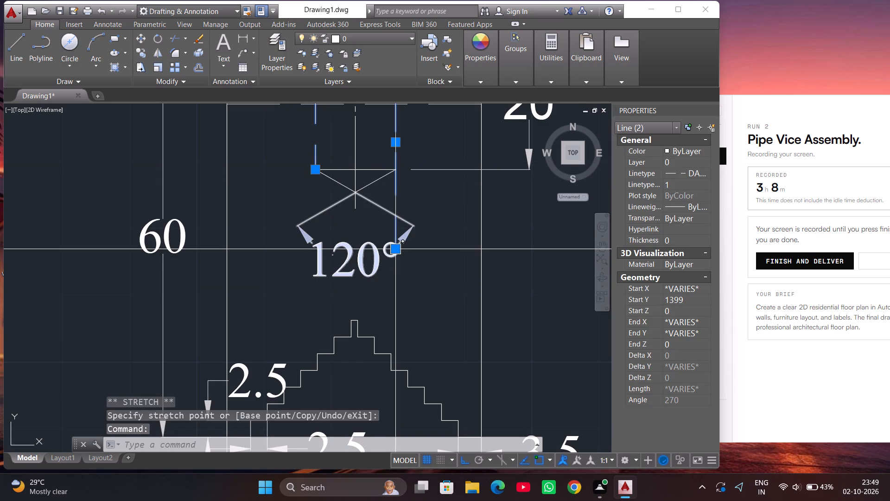
click(394, 251)
click(393, 169)
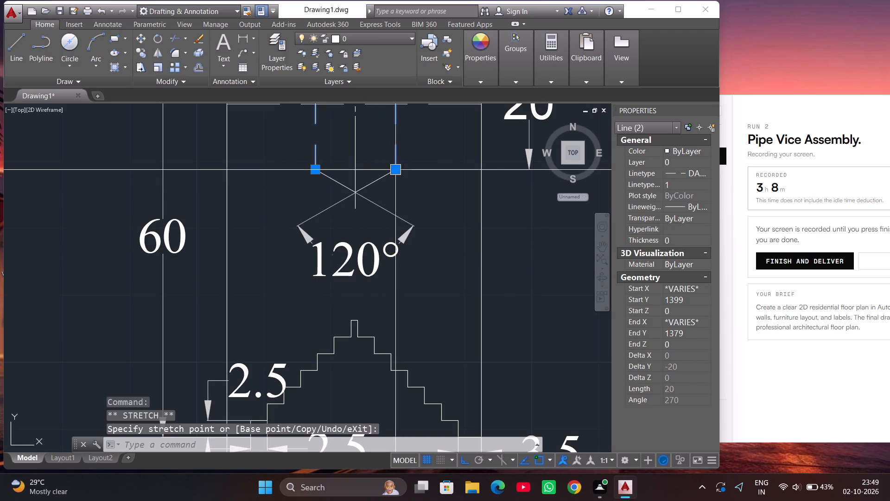
scroll(249, 316, down, 2)
key(Escape)
key(Escape)
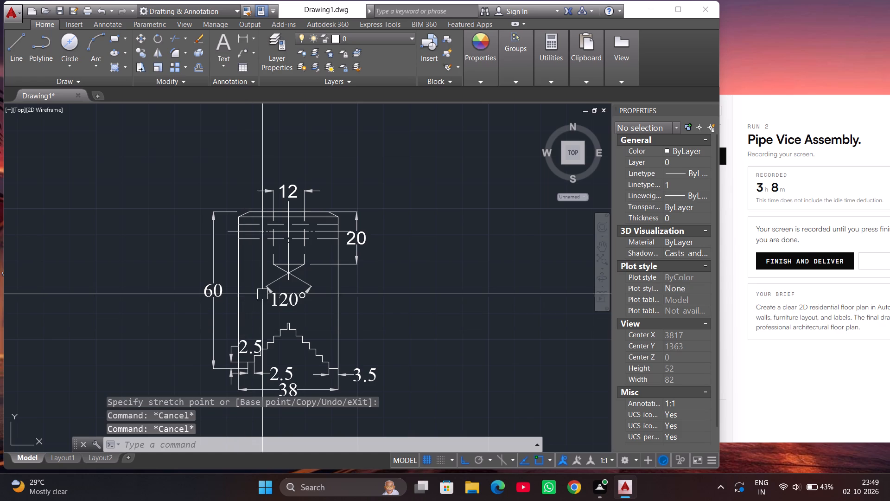
Change the font of the vertical 20 hole-depth dimension to Times New Roman.
scroll(355, 244, up, 2)
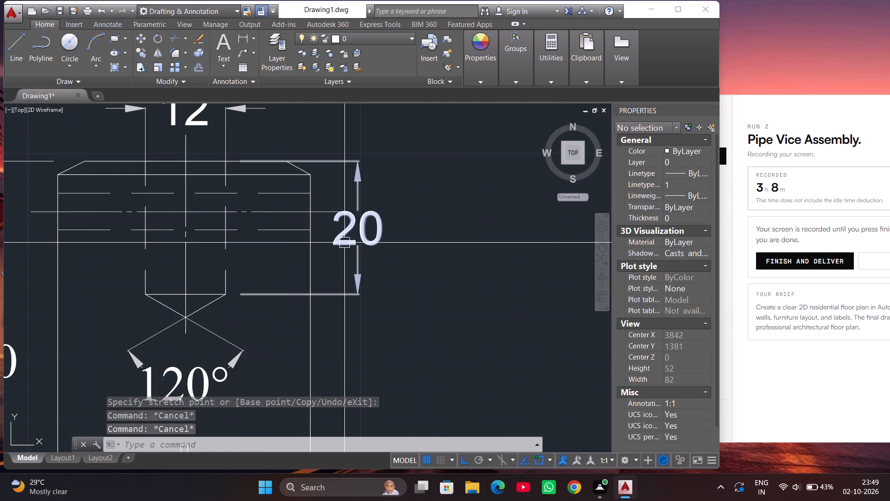
double_click(344, 243)
click(344, 243)
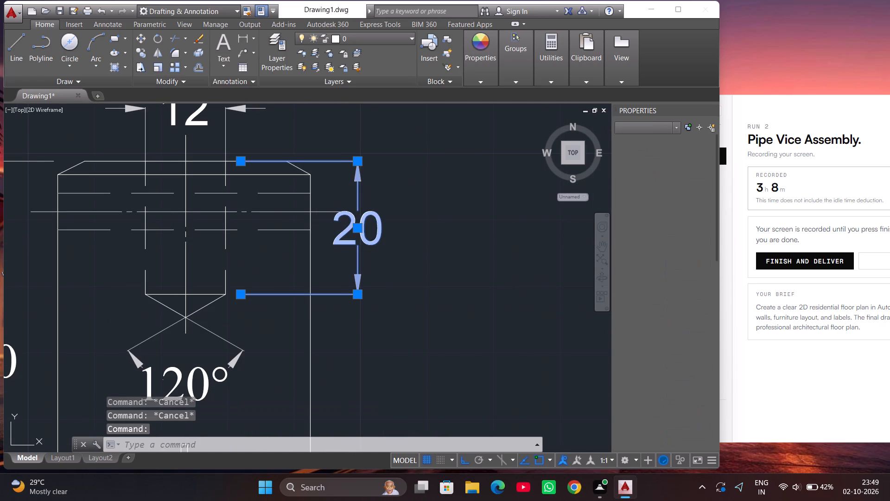
click(350, 240)
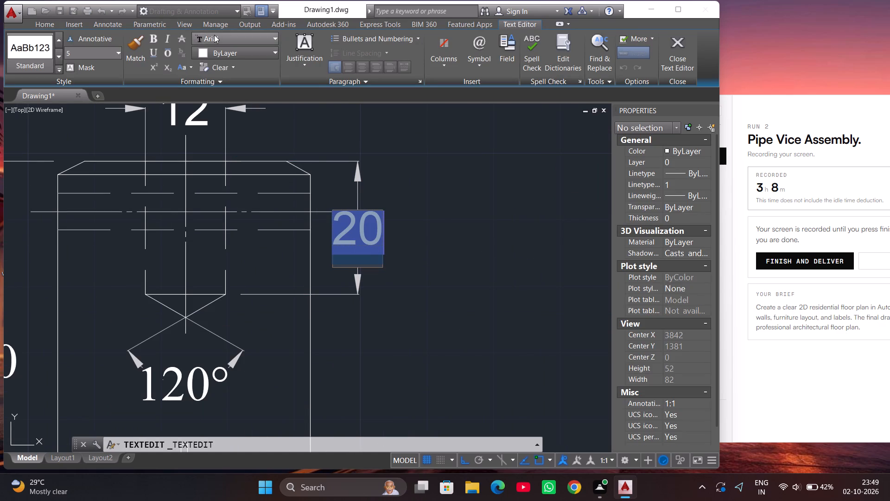
click(214, 35)
text(tim)
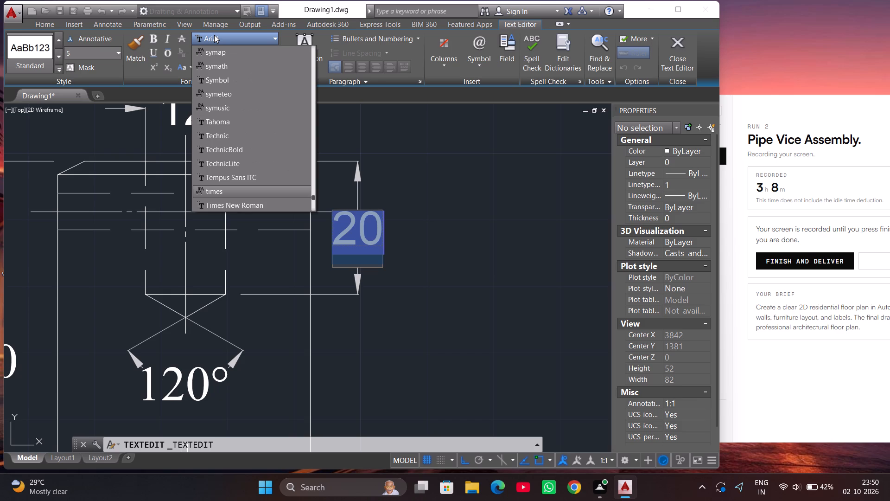
scroll(214, 35, down, 2)
scroll(228, 109, down, 1)
click(235, 164)
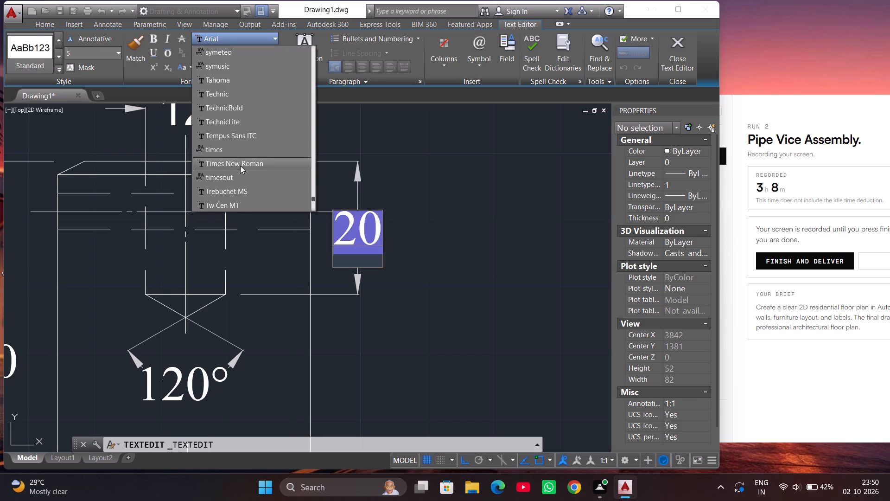
click(440, 278)
Change the font of the 12 hole-width dimension above the part to Times New Roman.
scroll(403, 275, down, 2)
scroll(306, 215, up, 3)
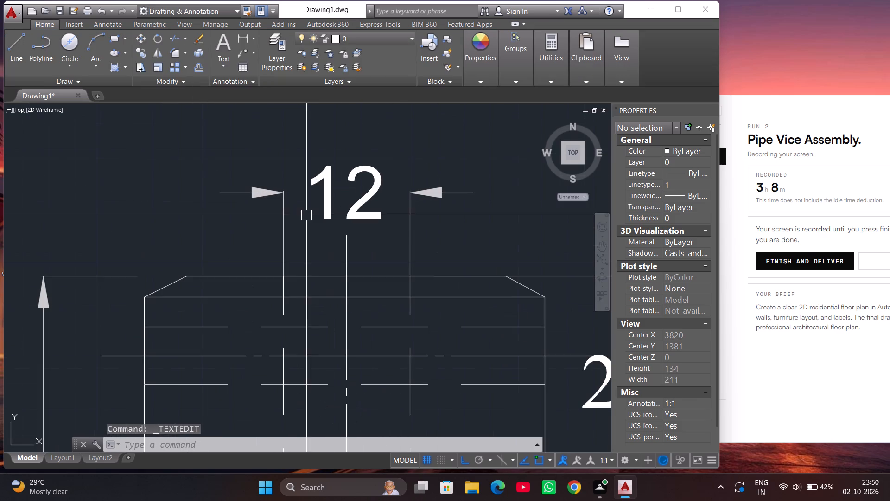
double_click(323, 203)
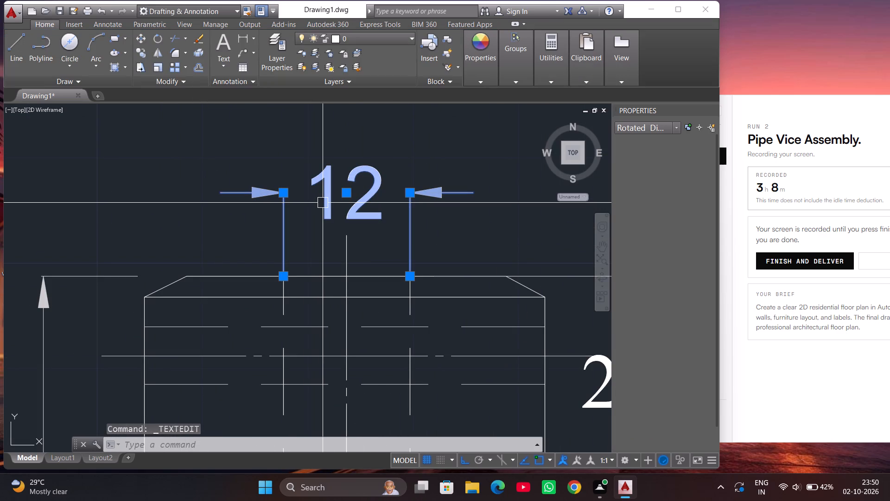
drag(371, 197, 366, 198)
click(210, 39)
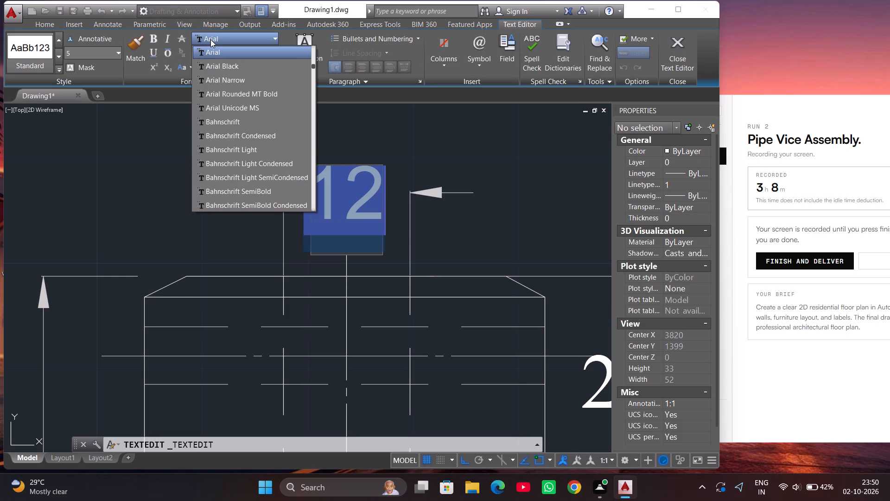
text(tim)
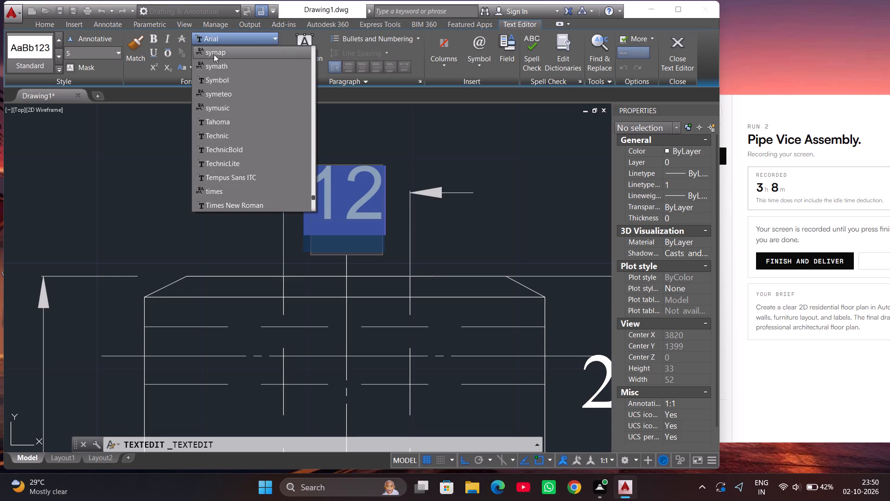
scroll(243, 137, down, 1)
click(237, 169)
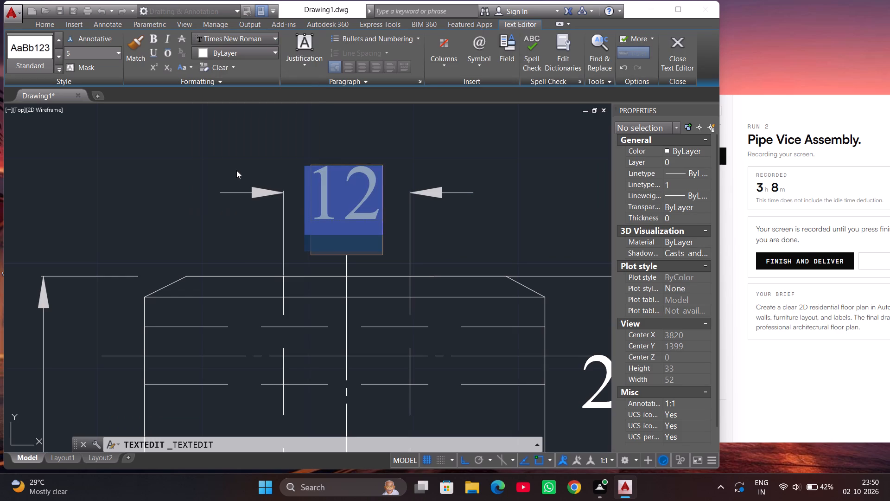
click(195, 185)
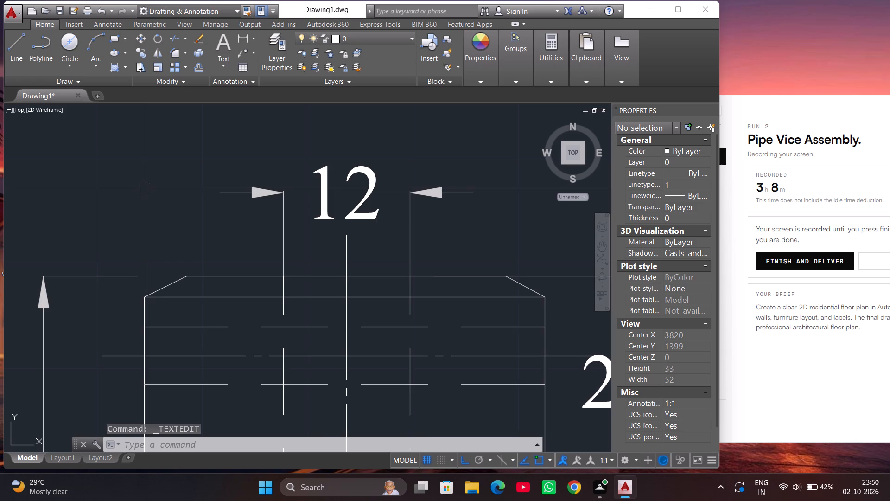
Move the whole dimensioned serrated part closer to the side view of the base.
scroll(145, 188, down, 2)
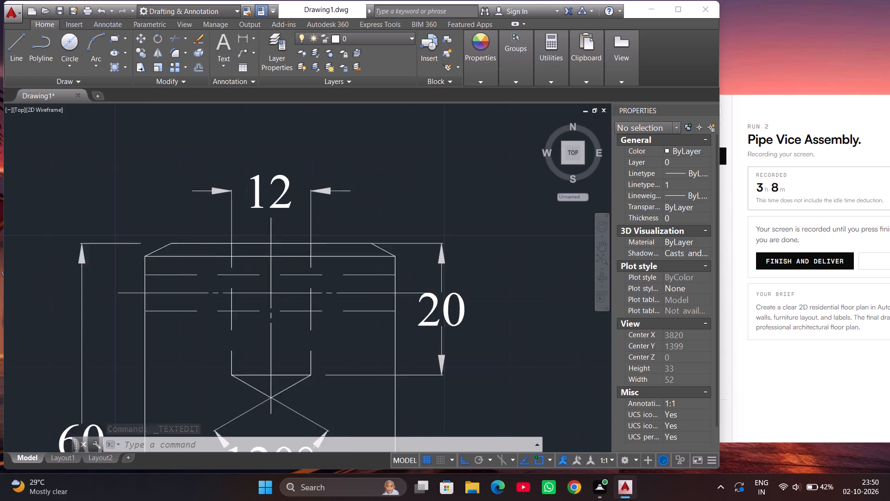
scroll(145, 188, down, 1)
scroll(216, 197, down, 1)
scroll(277, 221, down, 1)
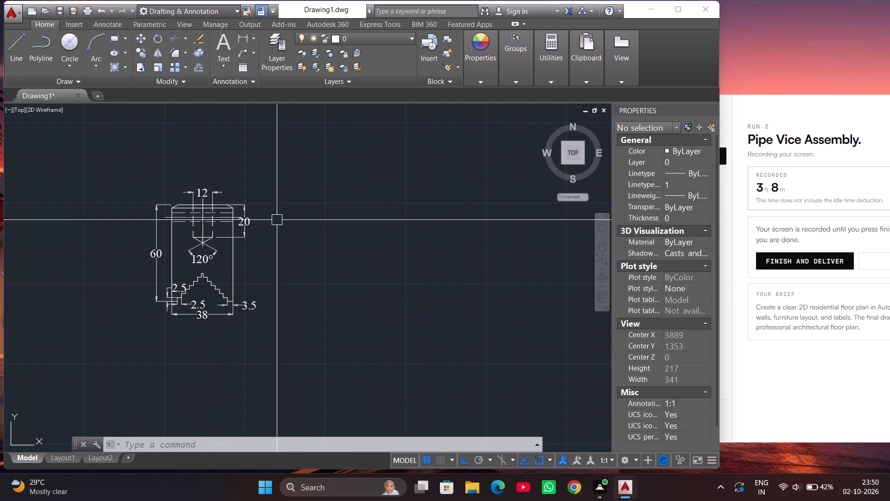
scroll(280, 225, down, 2)
click(242, 217)
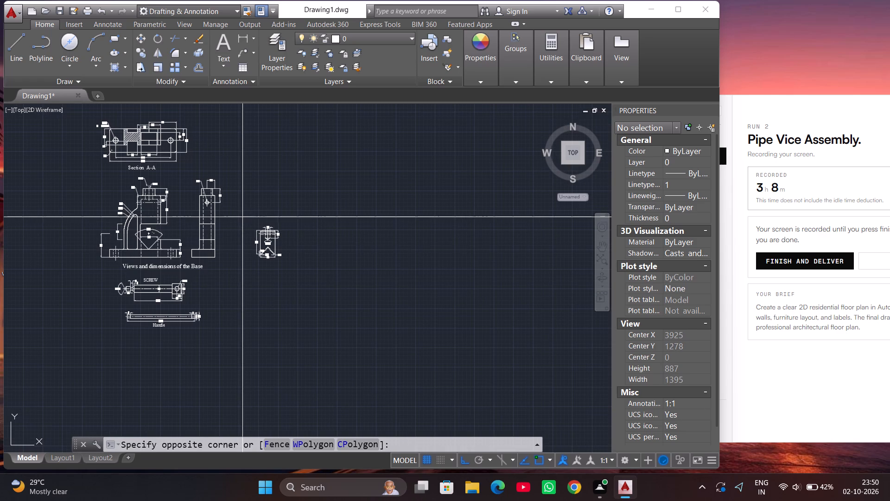
click(289, 277)
key(m)
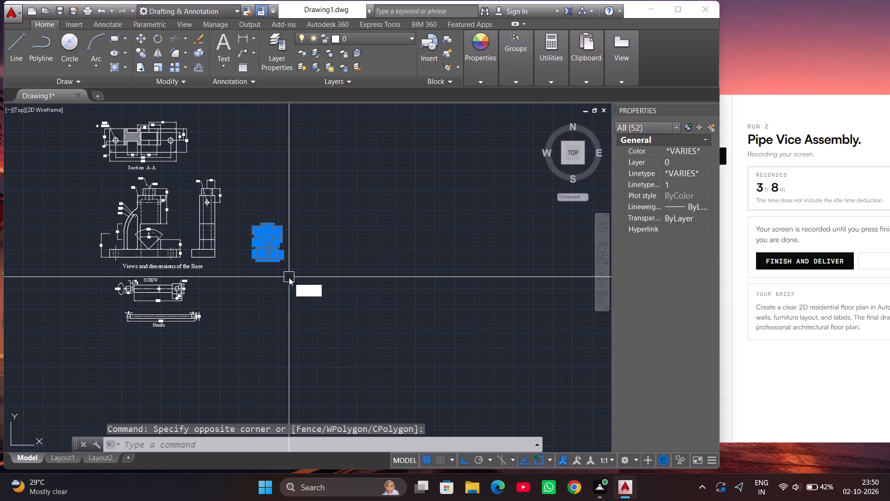
key(Return)
click(273, 253)
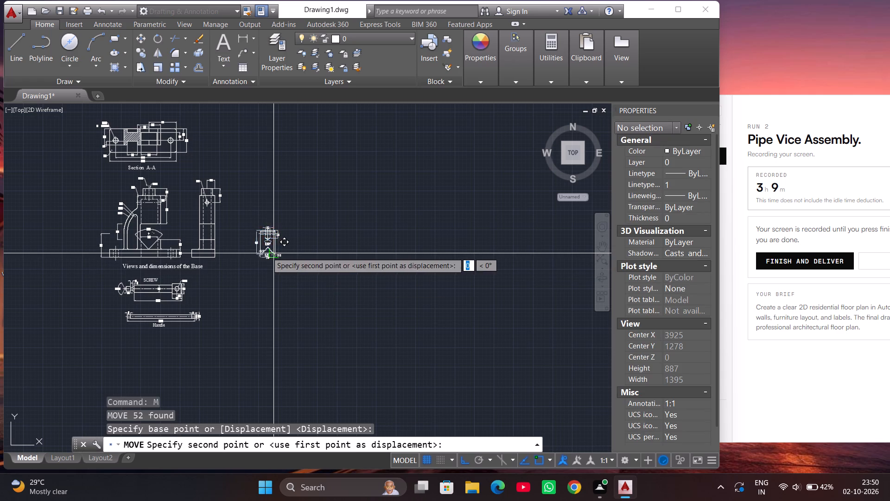
click(254, 245)
scroll(253, 246, up, 3)
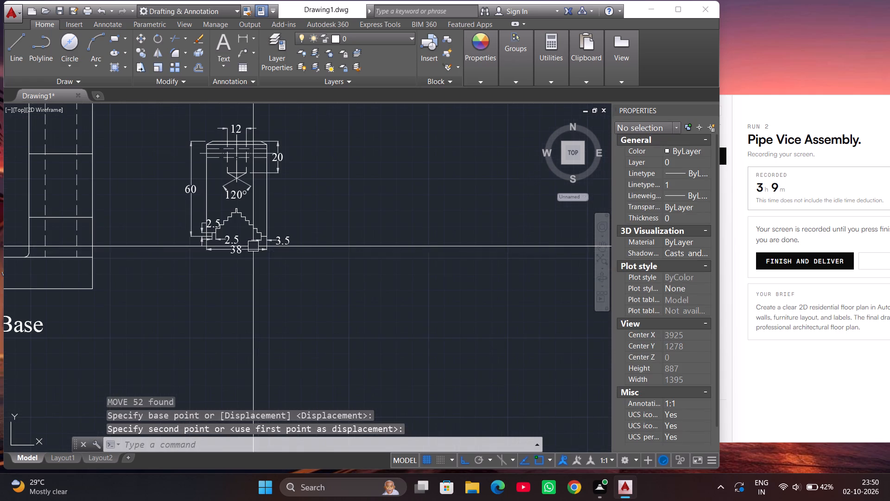
key(Escape)
key(Escape)
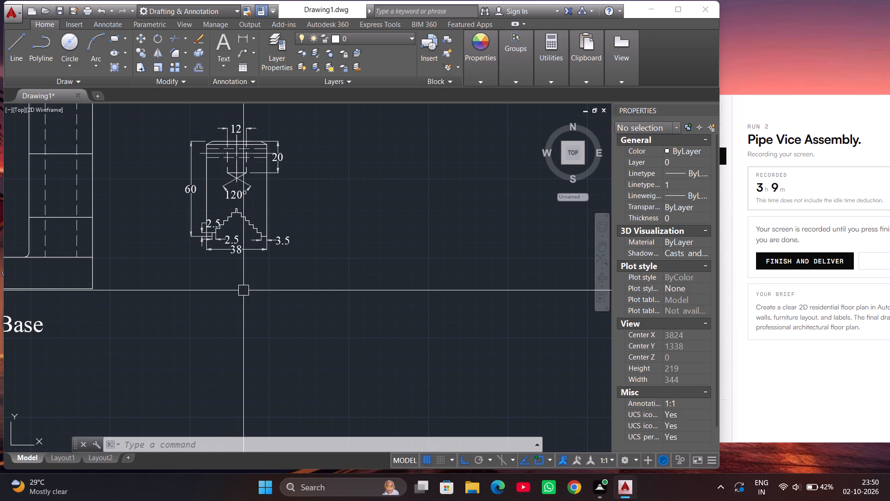
Save the drawing as Drawing1.dwg in the Documents folder.
key(ctrl+s)
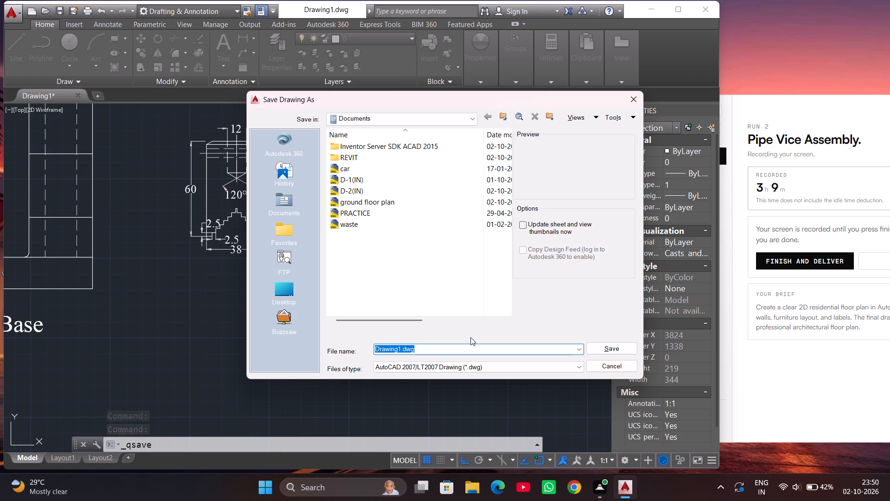
click(597, 347)
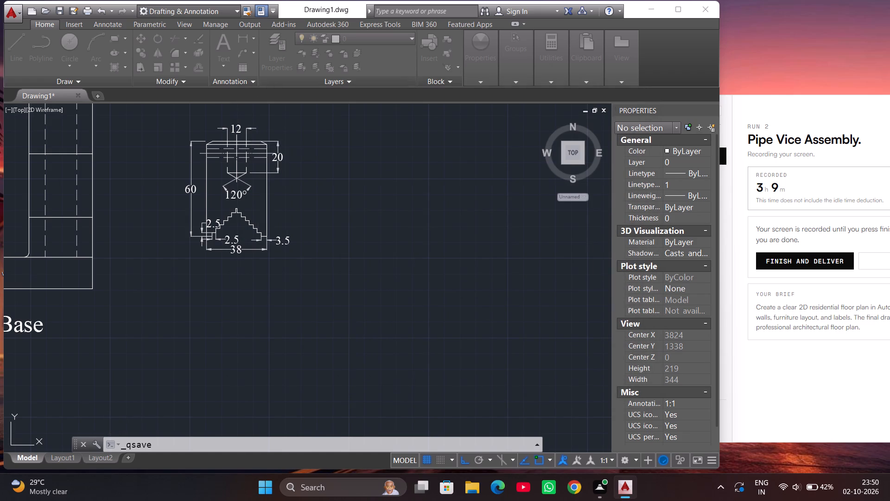
Start the Plot command for the model and choose DWG To PDF.pc3 as the plotter.
scroll(541, 358, down, 2)
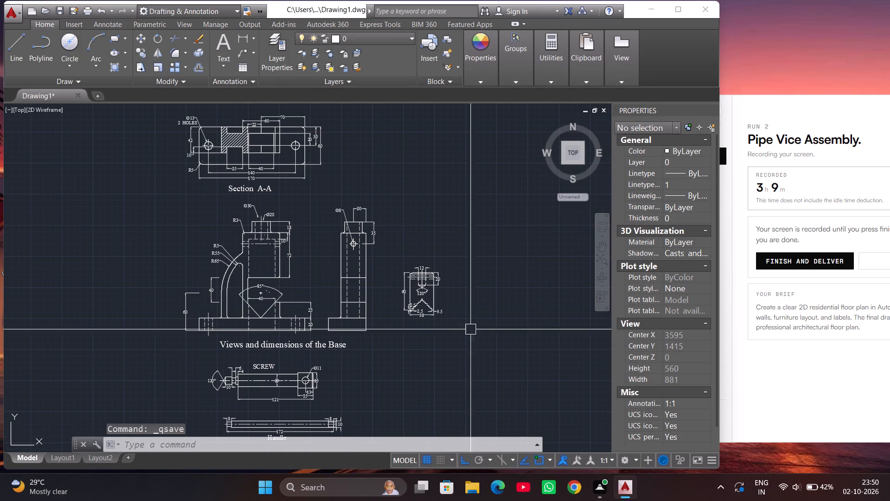
scroll(469, 309, down, 1)
text(plo)
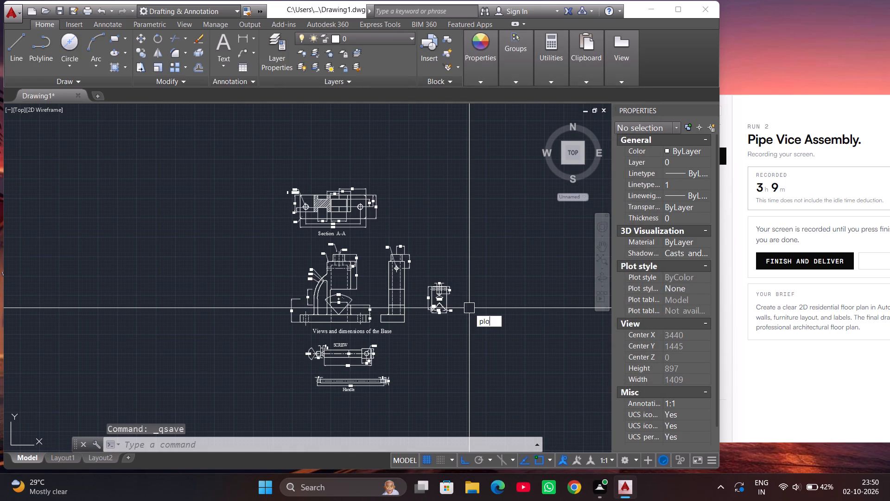
key(Return)
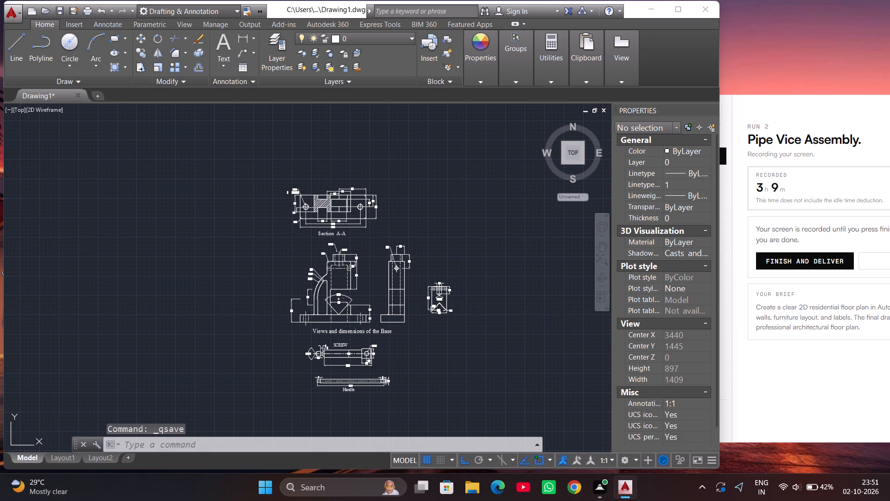
click(357, 160)
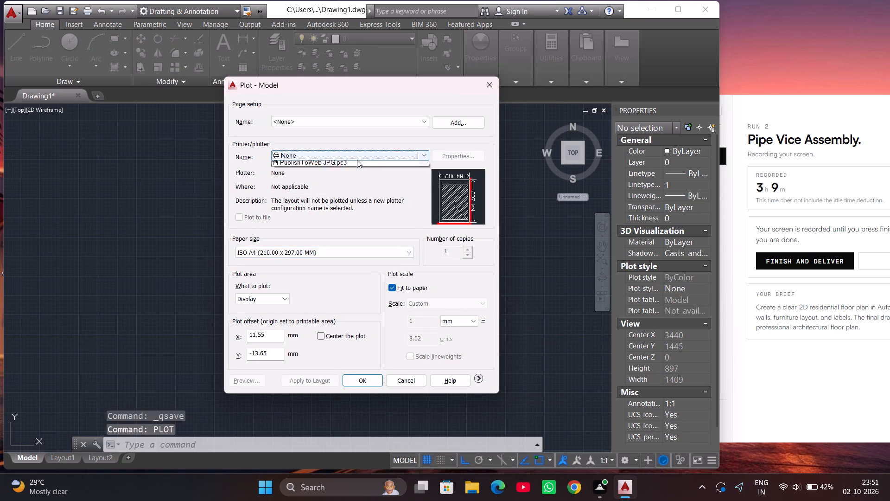
click(332, 208)
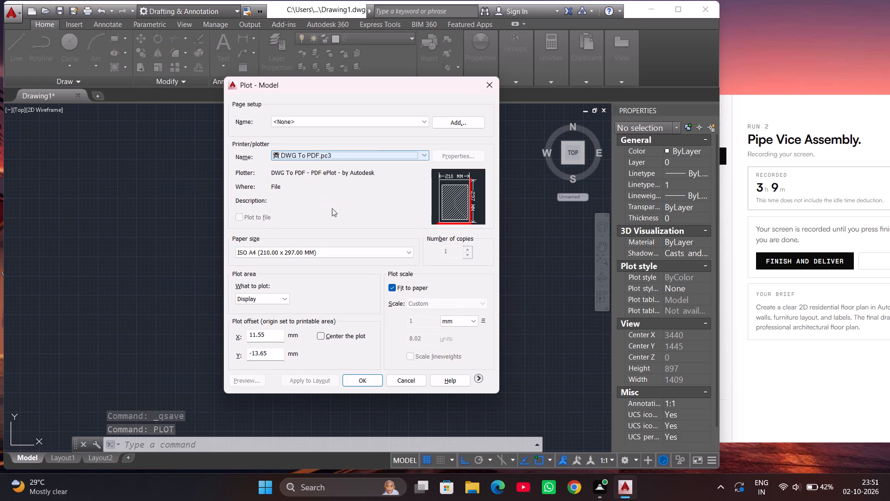
Set the plot's paper size to ISO full bleed A4 (297.00 x 210.00 MM).
click(331, 256)
scroll(321, 321, up, 8)
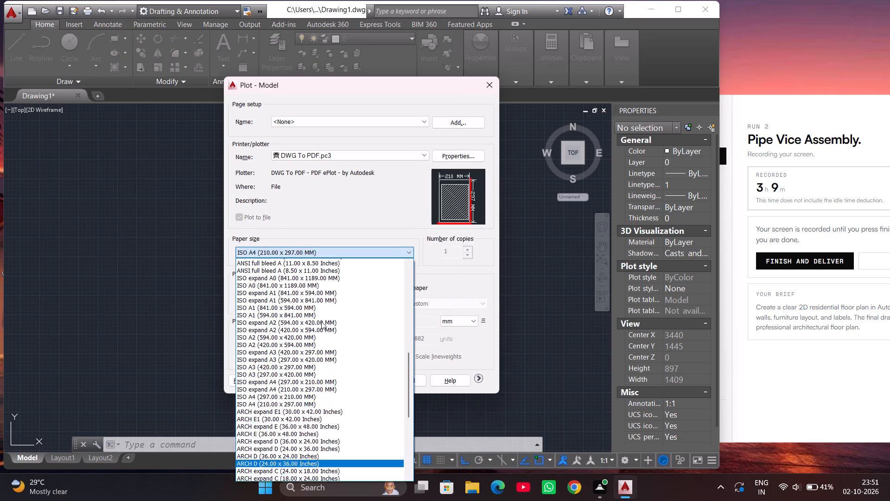
scroll(321, 321, up, 3)
scroll(274, 333, up, 3)
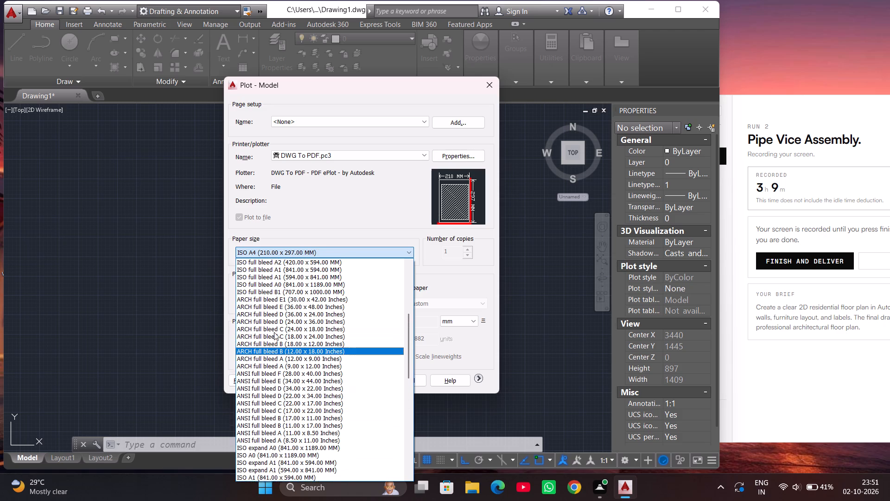
scroll(274, 332, up, 4)
click(267, 308)
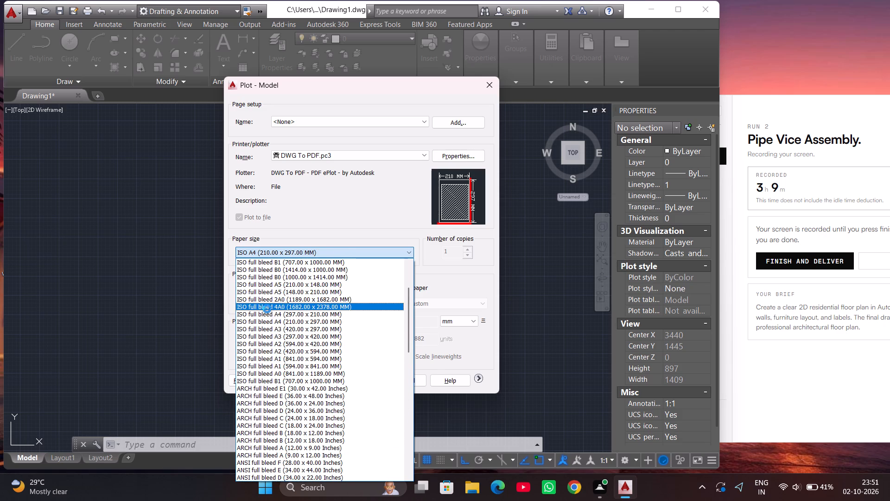
click(314, 257)
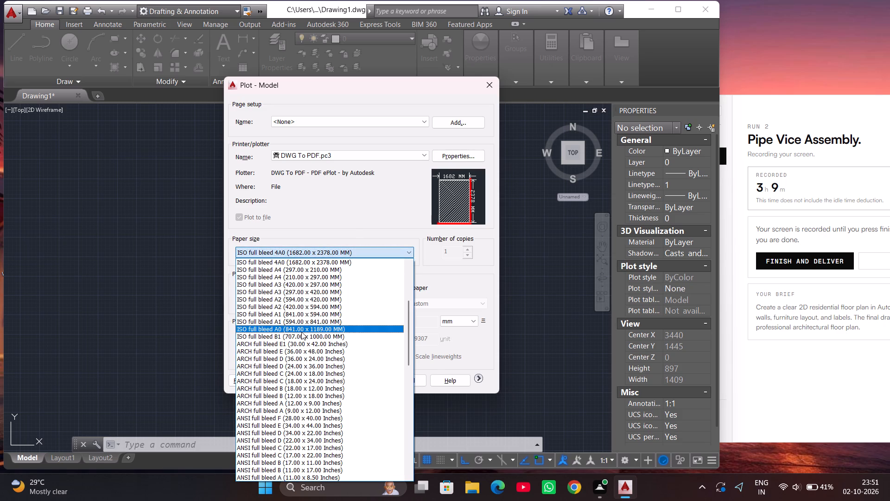
scroll(301, 331, up, 16)
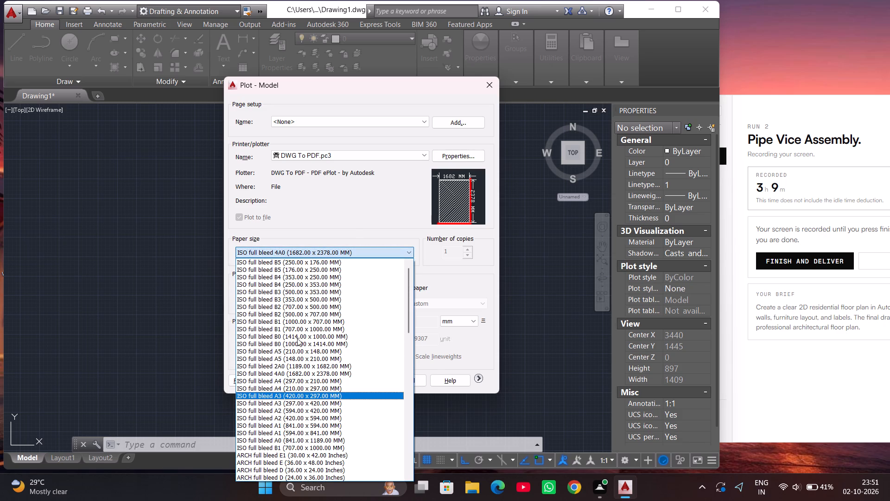
click(280, 382)
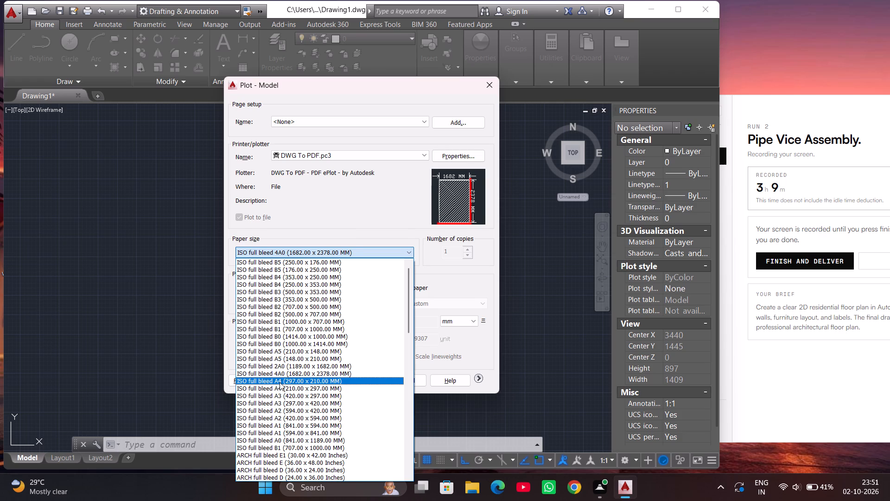
Set the plot area to a Window enclosing all the pipe vice views, from Section A-A to the handle and serrated part.
click(273, 303)
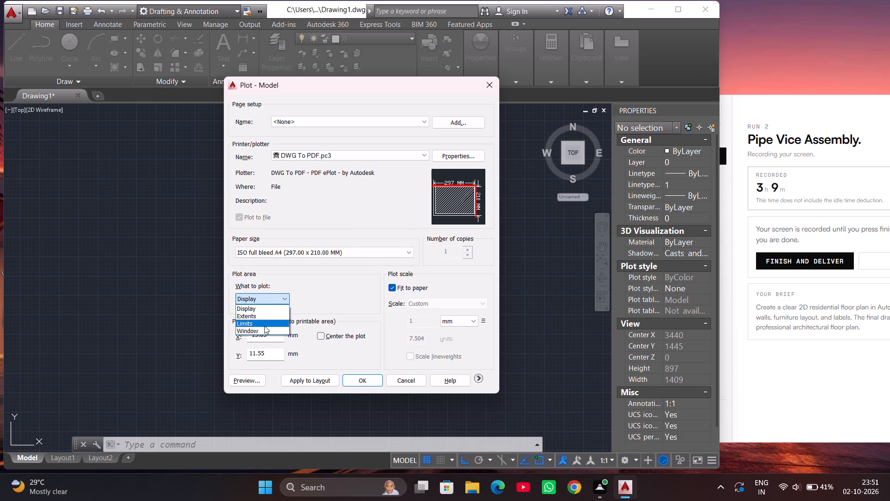
click(262, 329)
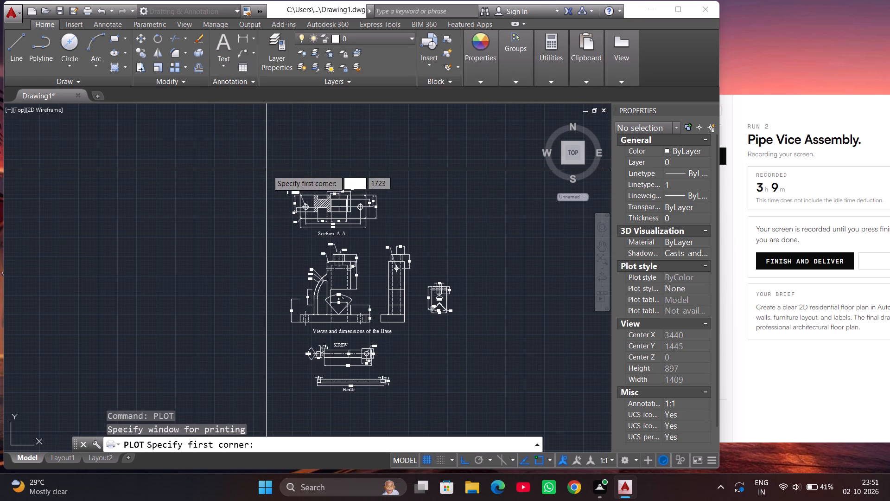
click(269, 166)
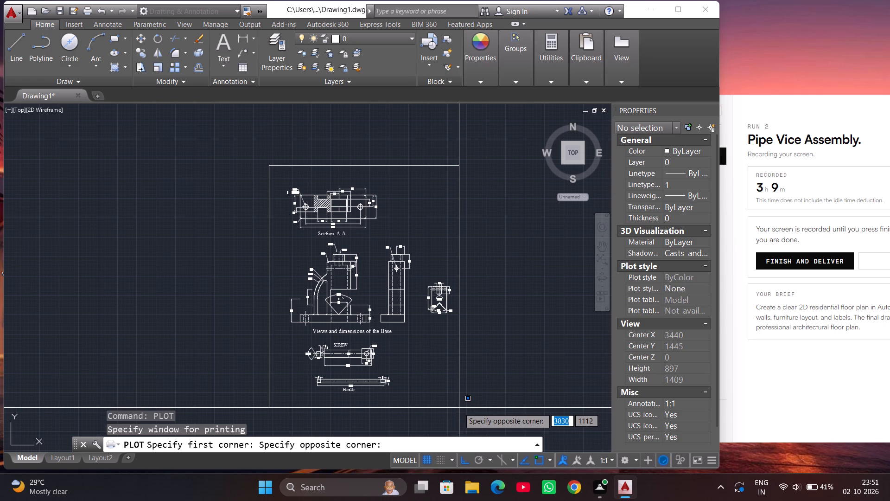
click(461, 399)
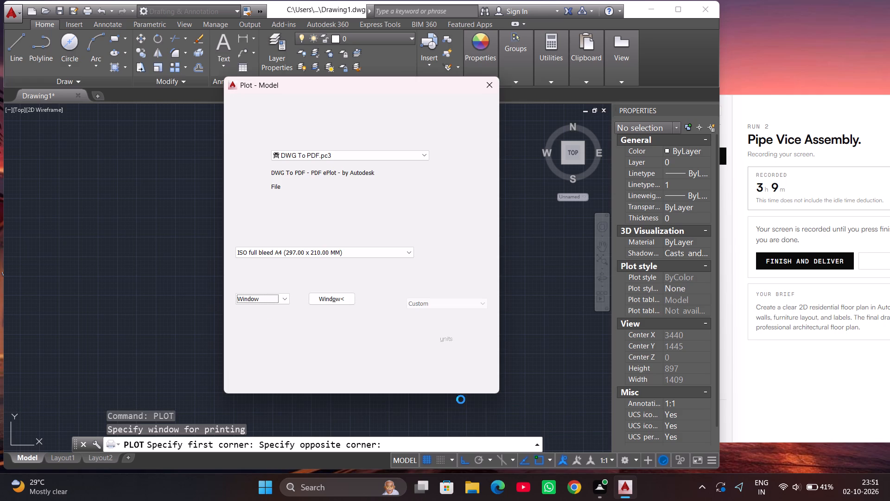
Centre the plot on the sheet and apply the plot settings to the layout.
click(322, 340)
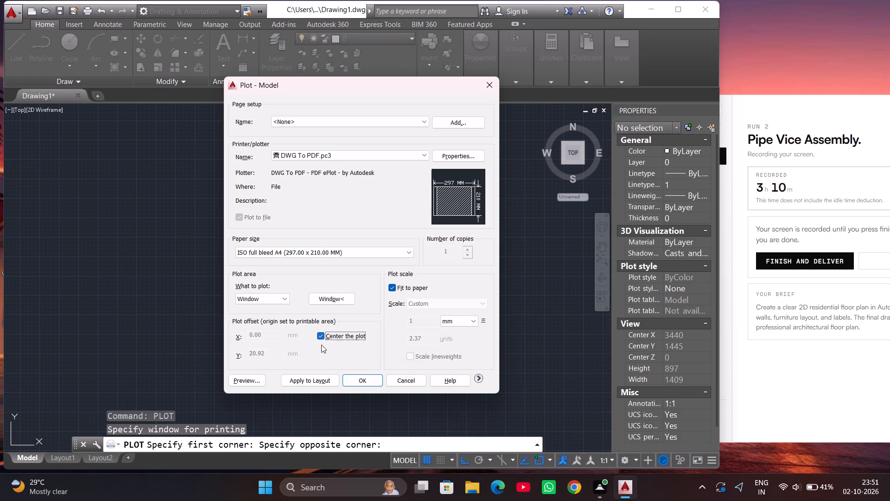
click(306, 379)
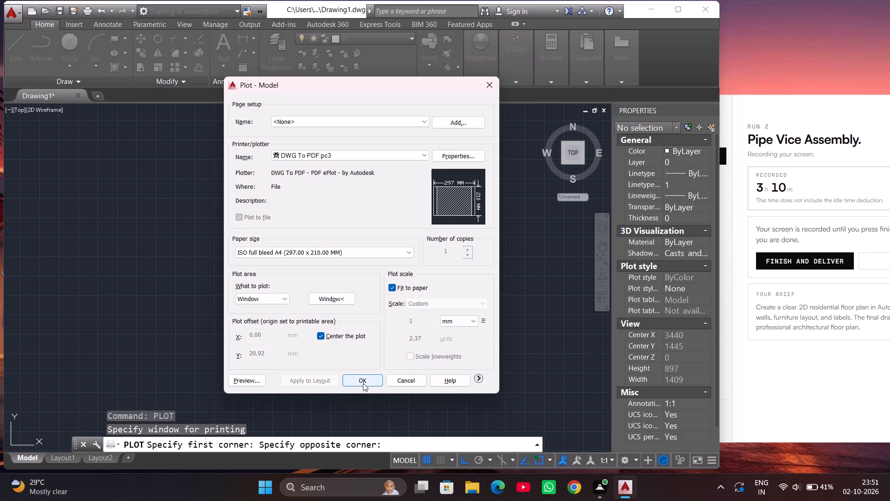
Plot the drawing to Drawing1-Model.pdf in the Documents folder.
click(363, 383)
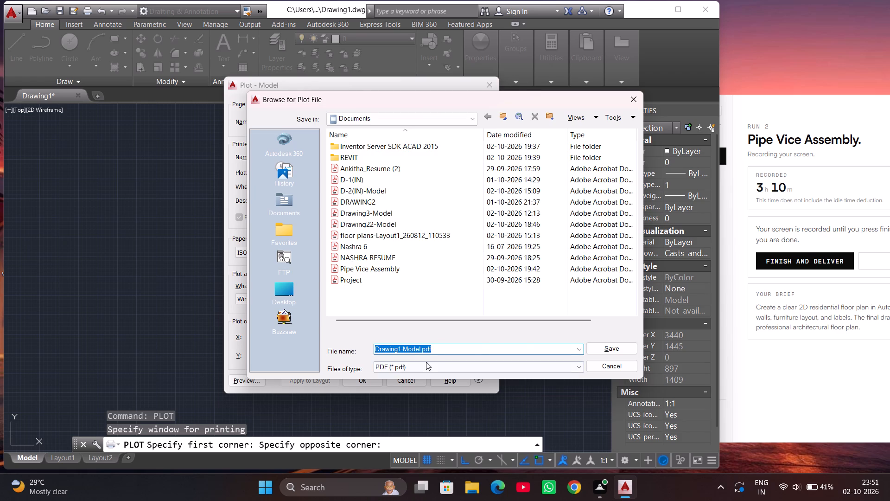
click(598, 350)
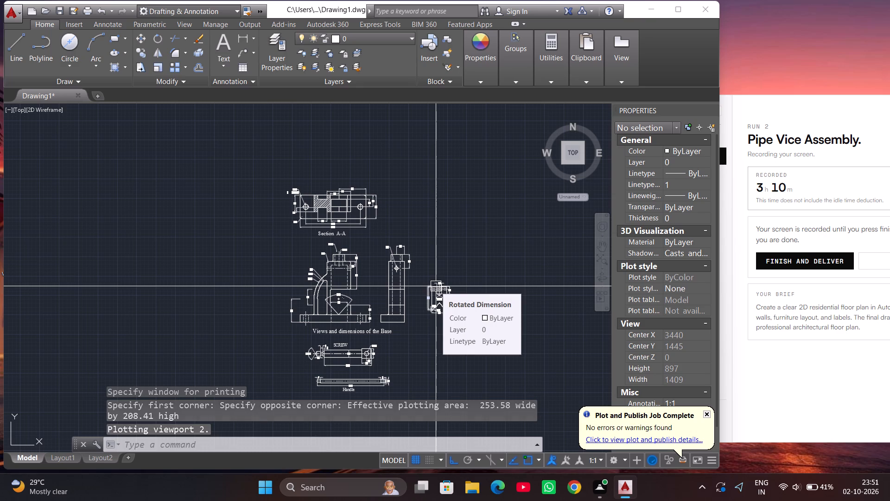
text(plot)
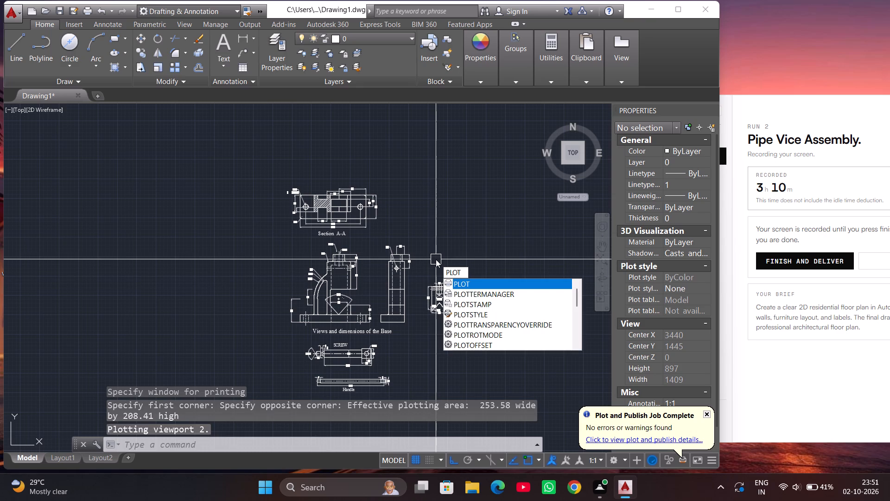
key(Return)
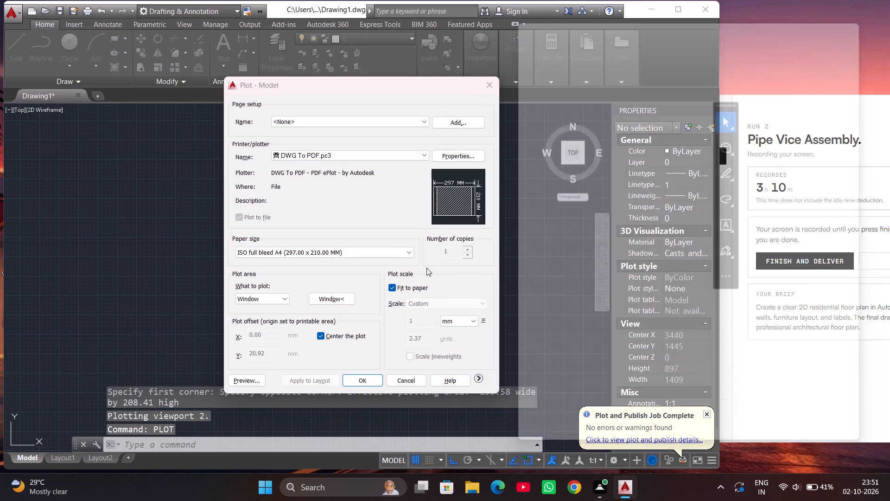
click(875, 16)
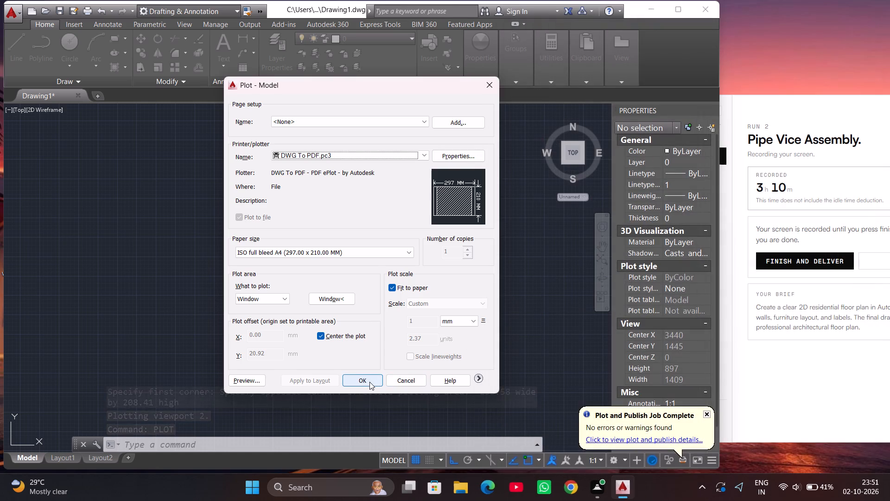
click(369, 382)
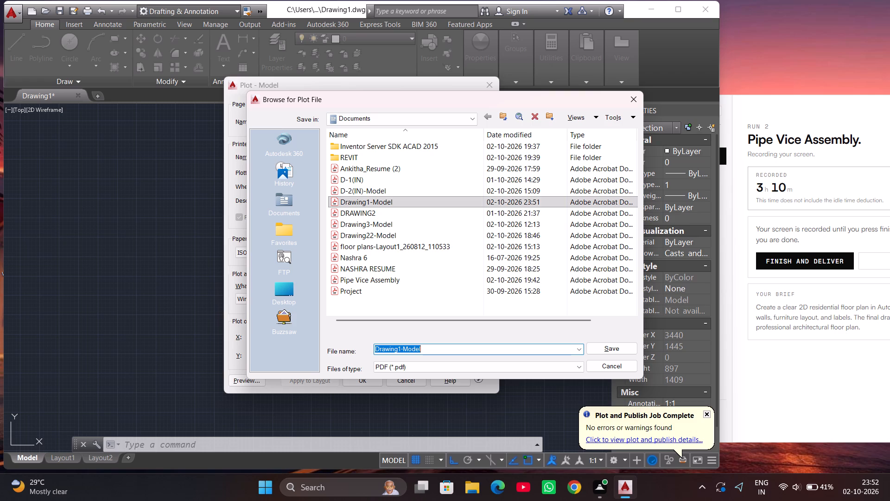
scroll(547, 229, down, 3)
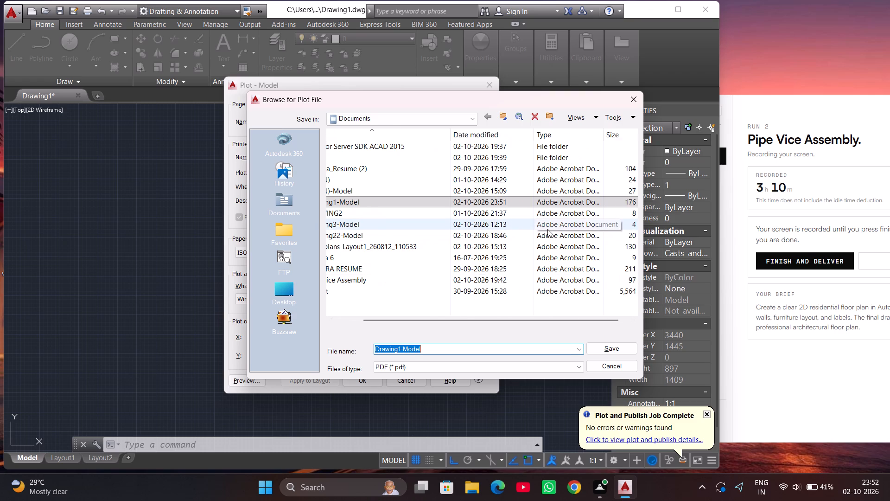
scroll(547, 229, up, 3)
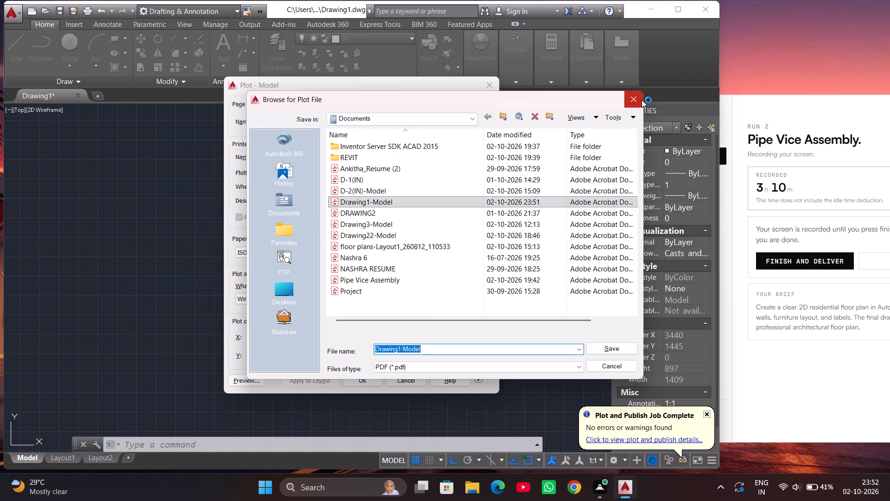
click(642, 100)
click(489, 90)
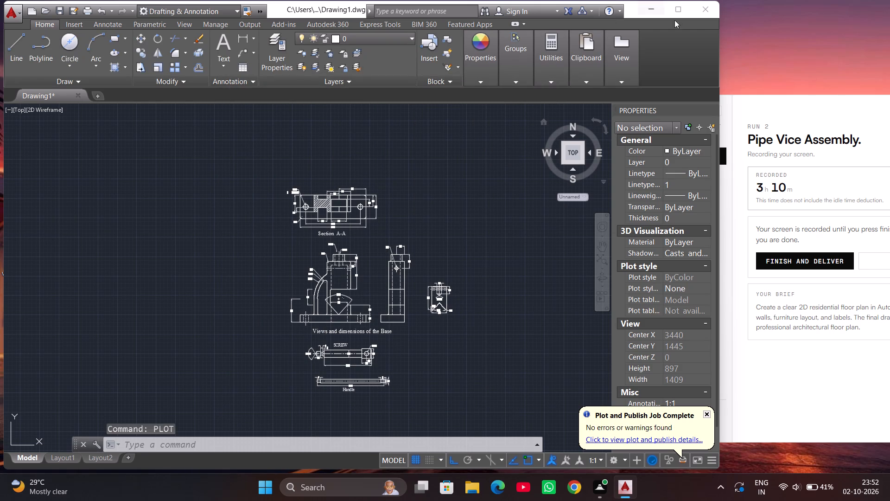